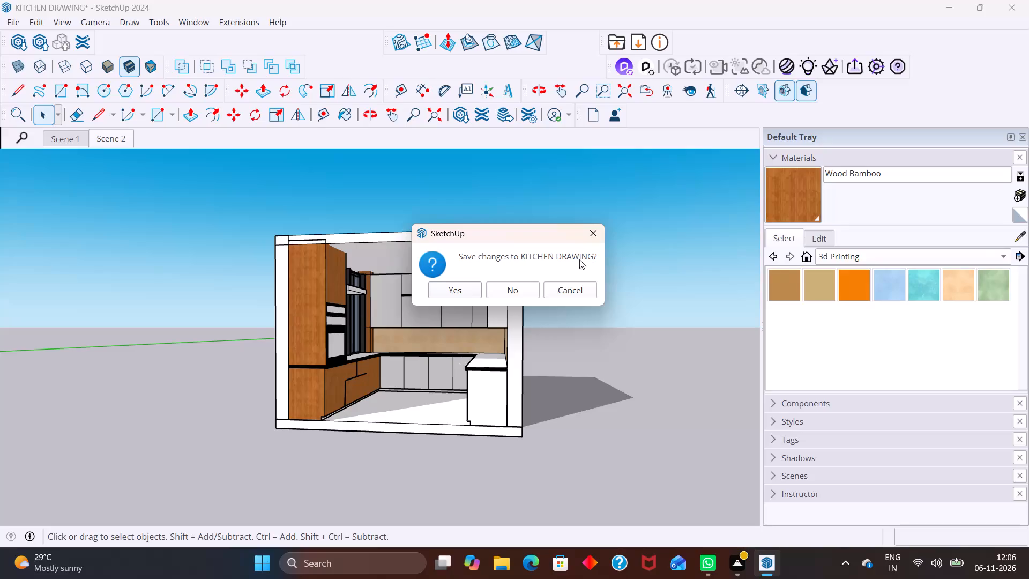
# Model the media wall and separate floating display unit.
# Close the KITCHEN DRAWING model without saving its changes.
pyautogui.click(511, 293)
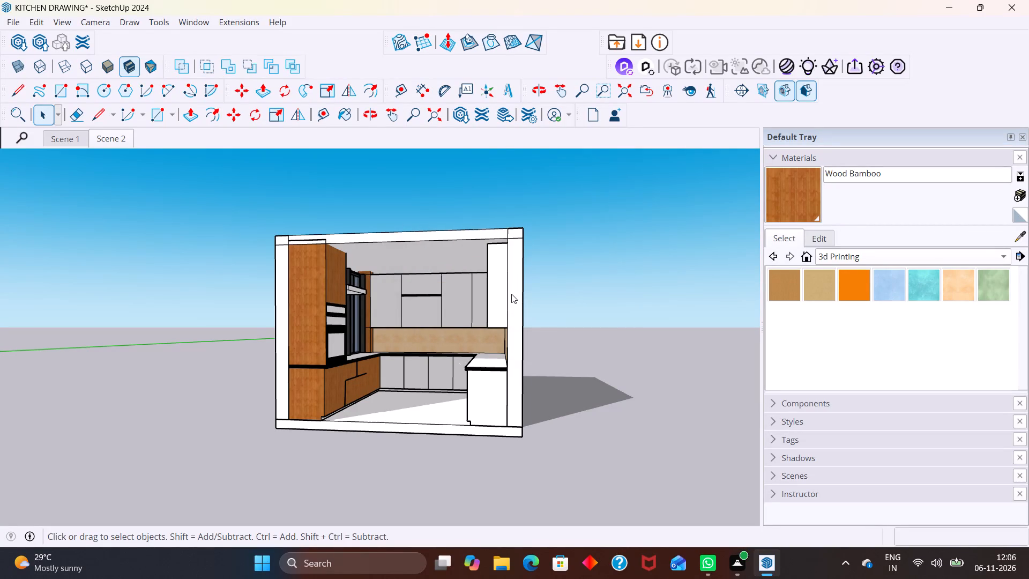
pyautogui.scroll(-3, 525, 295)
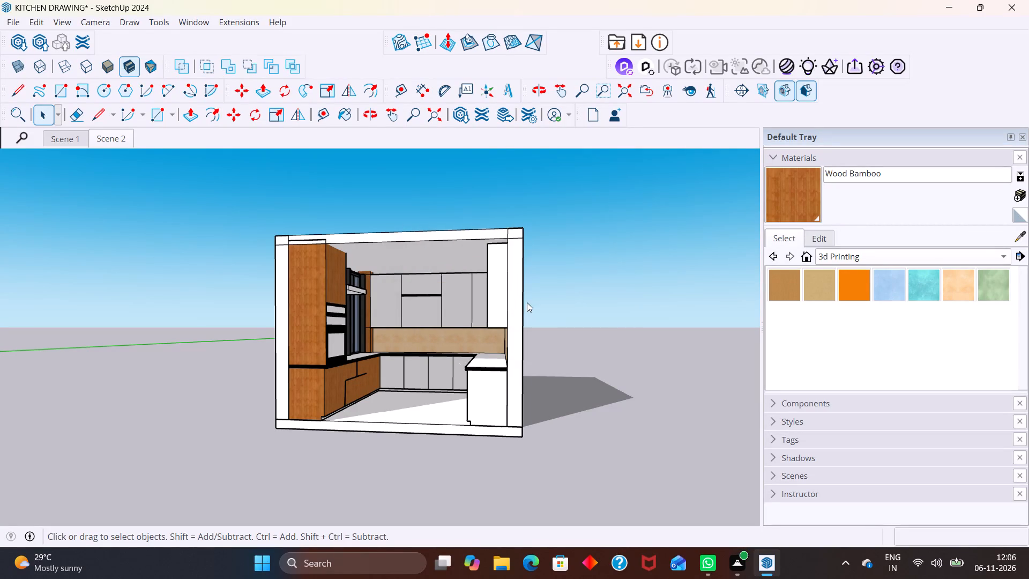
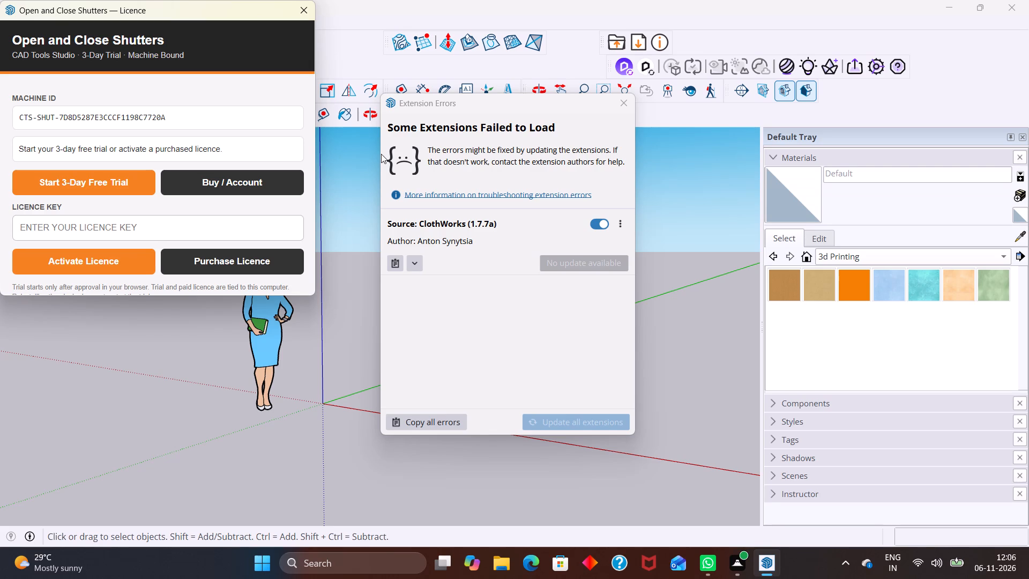
# Dismiss the extension errors report and the Open and Close Shutters licence window.
pyautogui.click(615, 101)
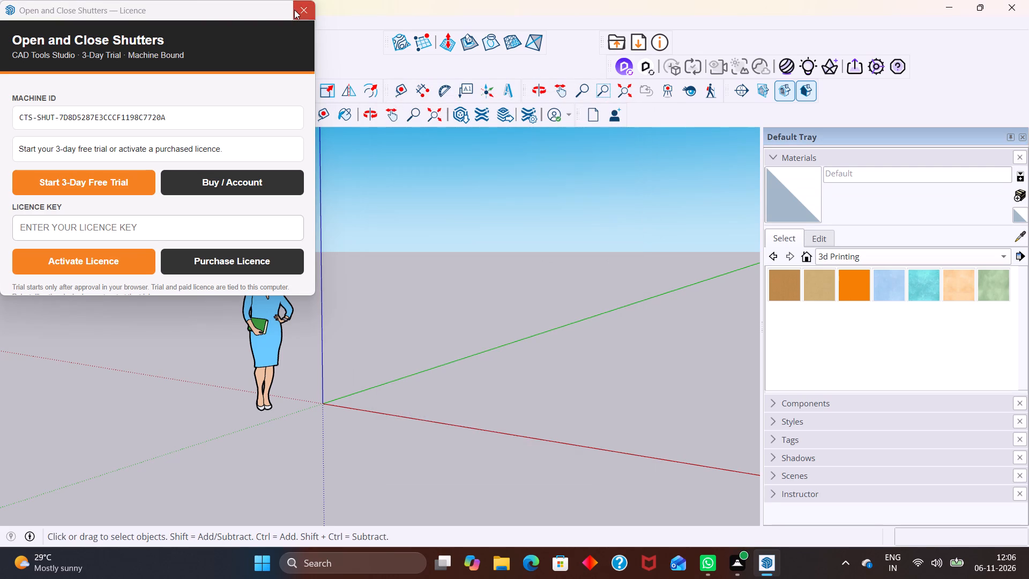
pyautogui.click(295, 9)
# Delete the default human figure from the new untitled model.
pyautogui.click(273, 309)
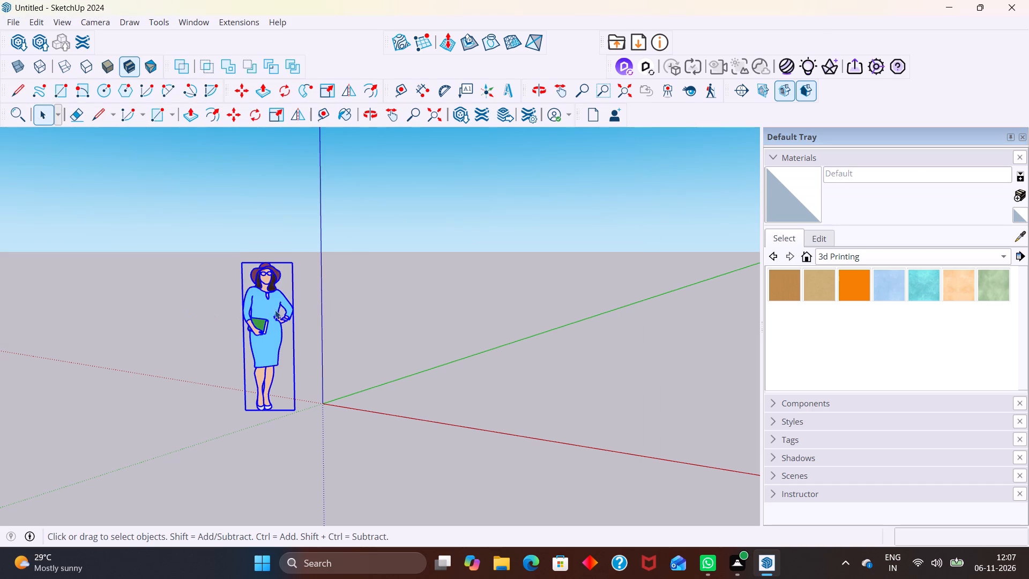
pyautogui.press('Delete')
pyautogui.scroll(-1, 386, 339)
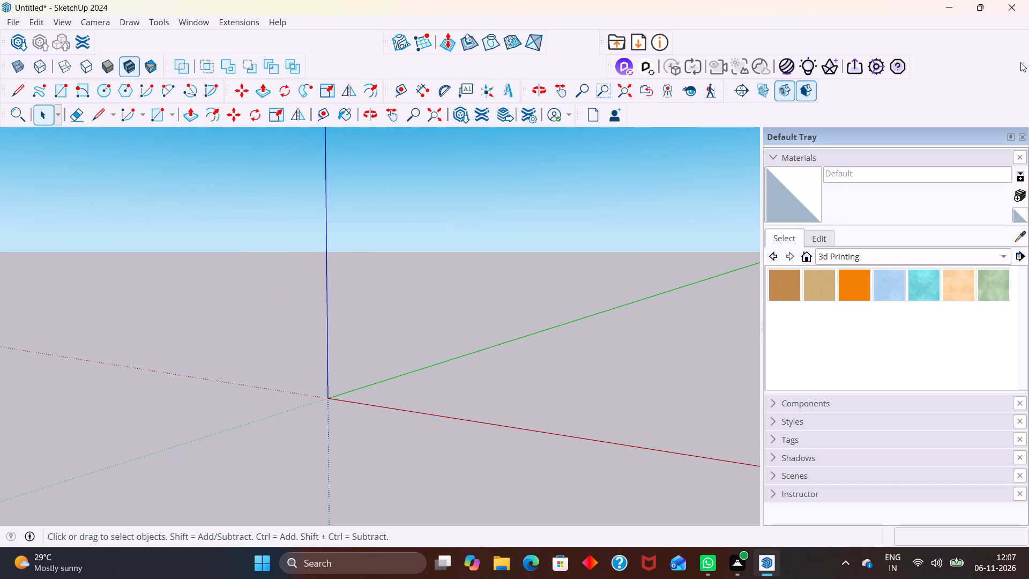
# Restore the SketchUp window to a smaller size and extend it down to the taskbar, beside the WhatsApp TV wall reference image.
pyautogui.click(978, 6)
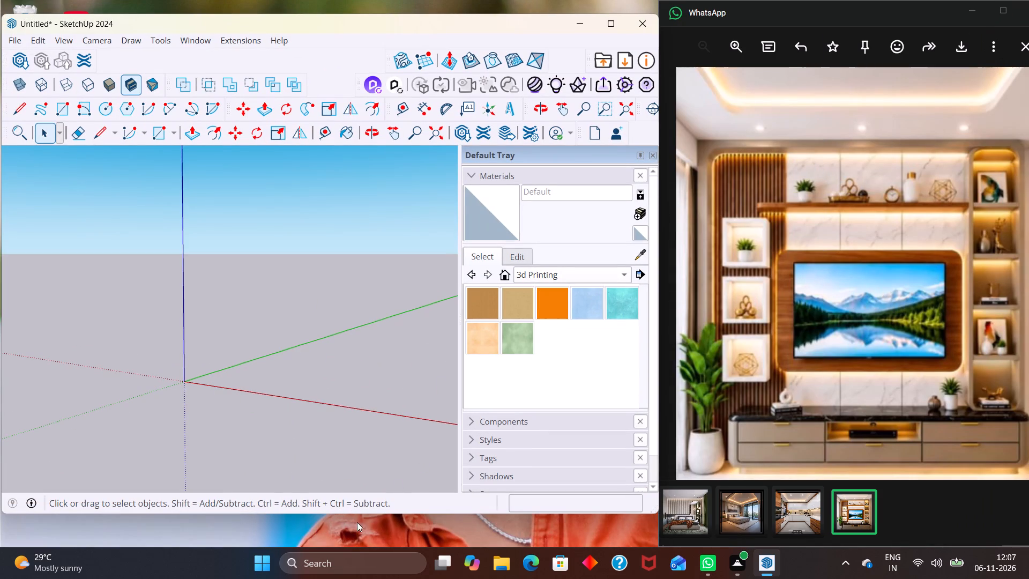
pyautogui.moveTo(350, 514); pyautogui.dragTo(356, 546)
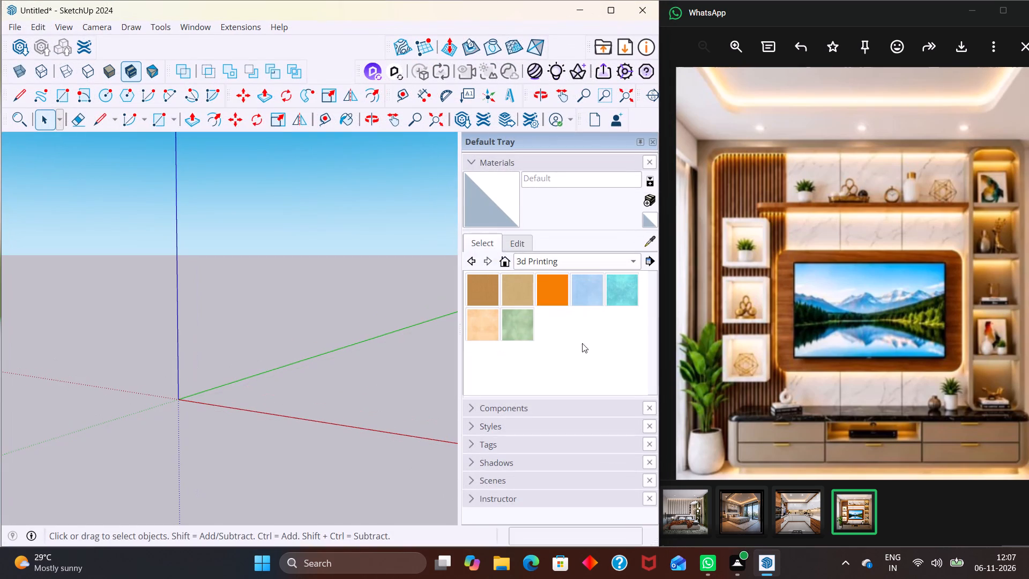
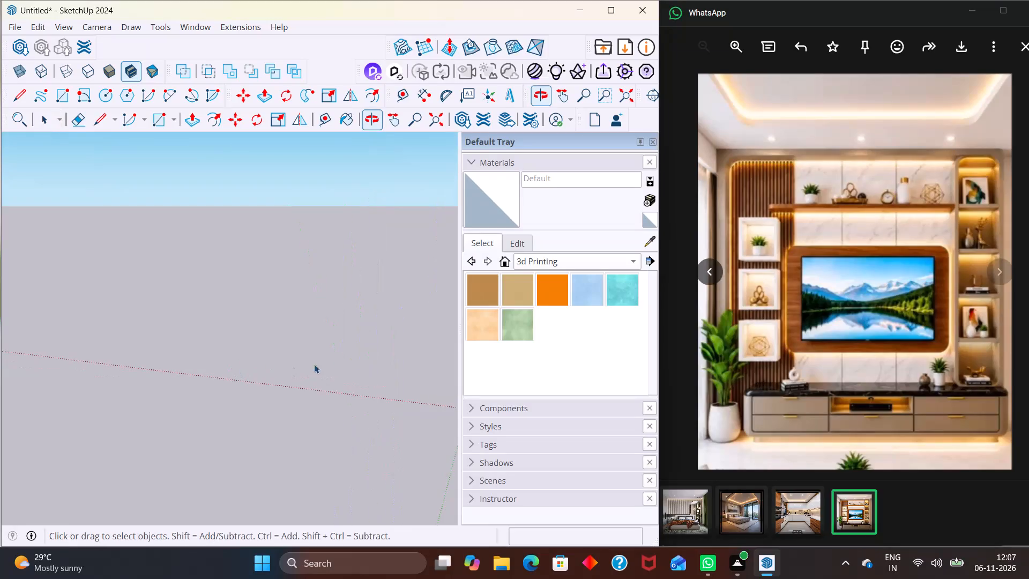
# Close the Default Tray to widen the modelling area.
pyautogui.scroll(-6, 377, 366)
pyautogui.click(655, 143)
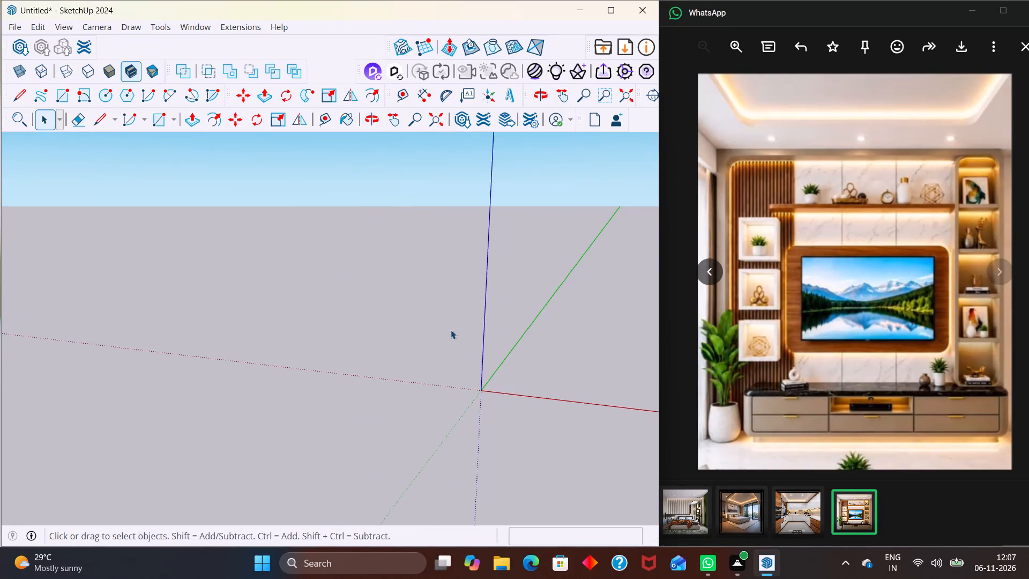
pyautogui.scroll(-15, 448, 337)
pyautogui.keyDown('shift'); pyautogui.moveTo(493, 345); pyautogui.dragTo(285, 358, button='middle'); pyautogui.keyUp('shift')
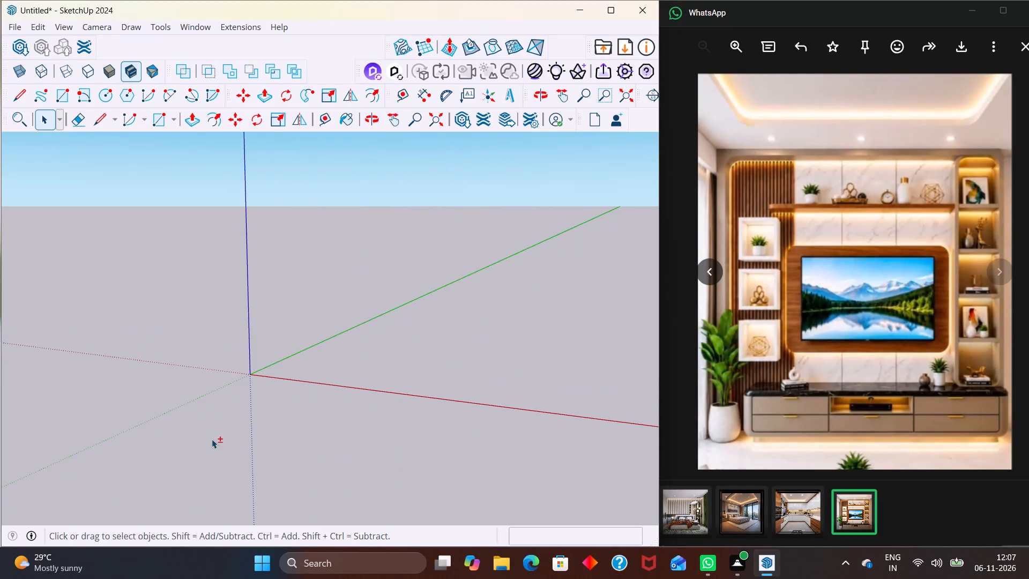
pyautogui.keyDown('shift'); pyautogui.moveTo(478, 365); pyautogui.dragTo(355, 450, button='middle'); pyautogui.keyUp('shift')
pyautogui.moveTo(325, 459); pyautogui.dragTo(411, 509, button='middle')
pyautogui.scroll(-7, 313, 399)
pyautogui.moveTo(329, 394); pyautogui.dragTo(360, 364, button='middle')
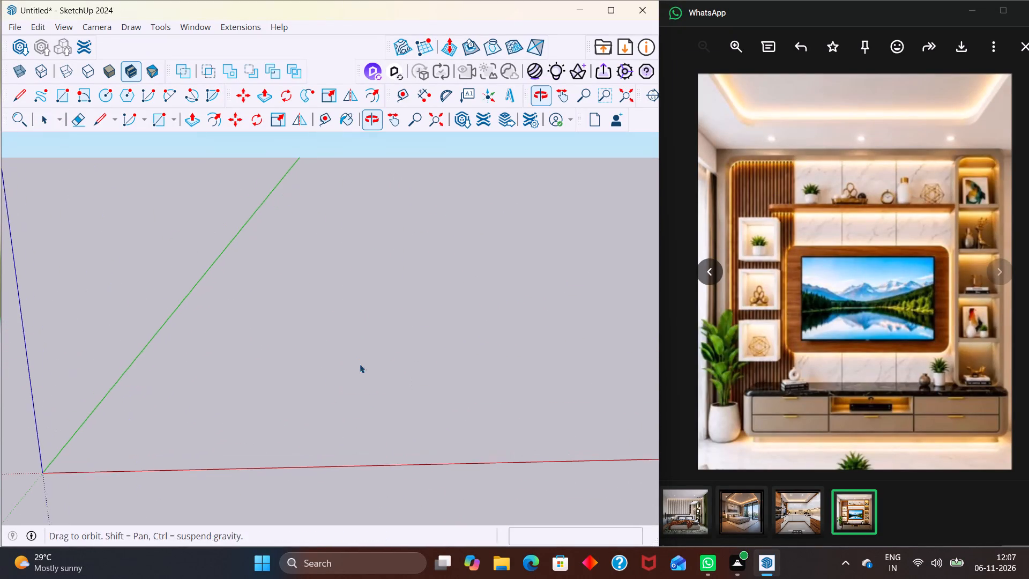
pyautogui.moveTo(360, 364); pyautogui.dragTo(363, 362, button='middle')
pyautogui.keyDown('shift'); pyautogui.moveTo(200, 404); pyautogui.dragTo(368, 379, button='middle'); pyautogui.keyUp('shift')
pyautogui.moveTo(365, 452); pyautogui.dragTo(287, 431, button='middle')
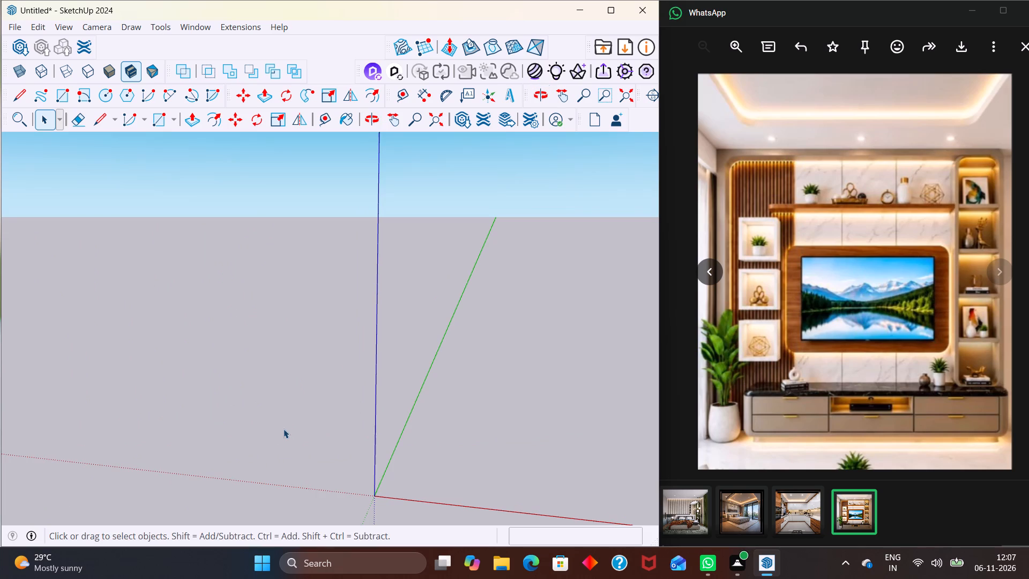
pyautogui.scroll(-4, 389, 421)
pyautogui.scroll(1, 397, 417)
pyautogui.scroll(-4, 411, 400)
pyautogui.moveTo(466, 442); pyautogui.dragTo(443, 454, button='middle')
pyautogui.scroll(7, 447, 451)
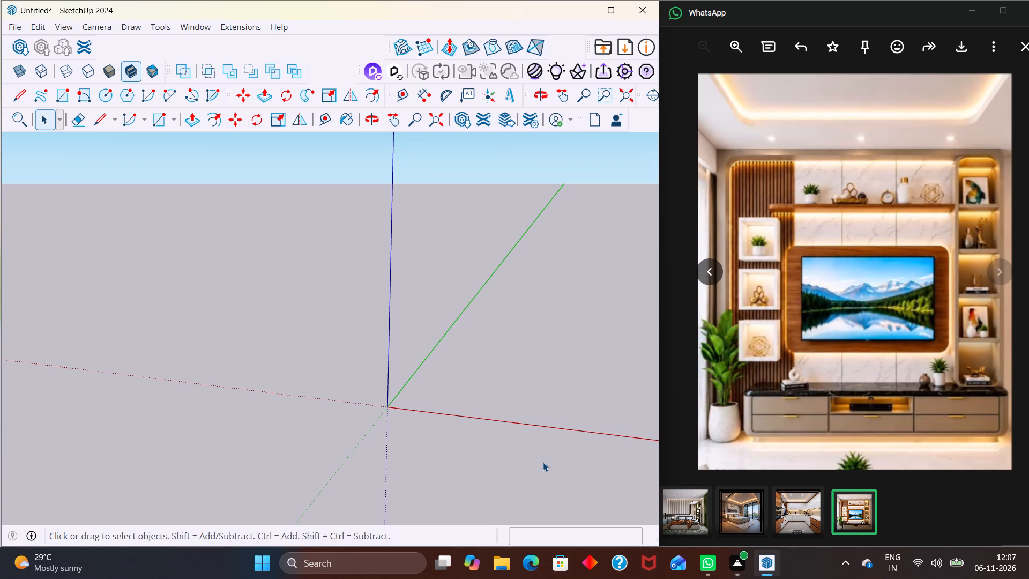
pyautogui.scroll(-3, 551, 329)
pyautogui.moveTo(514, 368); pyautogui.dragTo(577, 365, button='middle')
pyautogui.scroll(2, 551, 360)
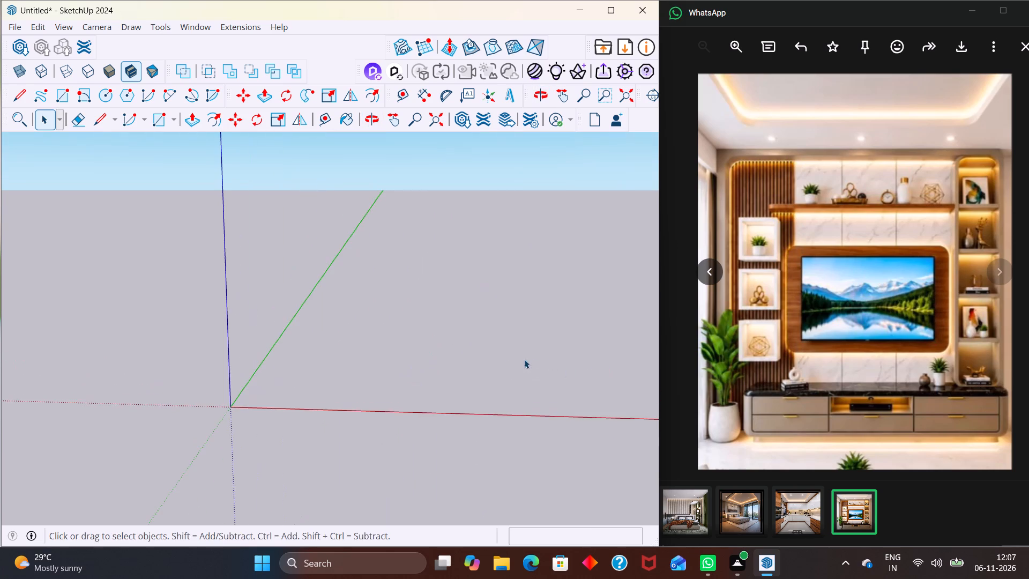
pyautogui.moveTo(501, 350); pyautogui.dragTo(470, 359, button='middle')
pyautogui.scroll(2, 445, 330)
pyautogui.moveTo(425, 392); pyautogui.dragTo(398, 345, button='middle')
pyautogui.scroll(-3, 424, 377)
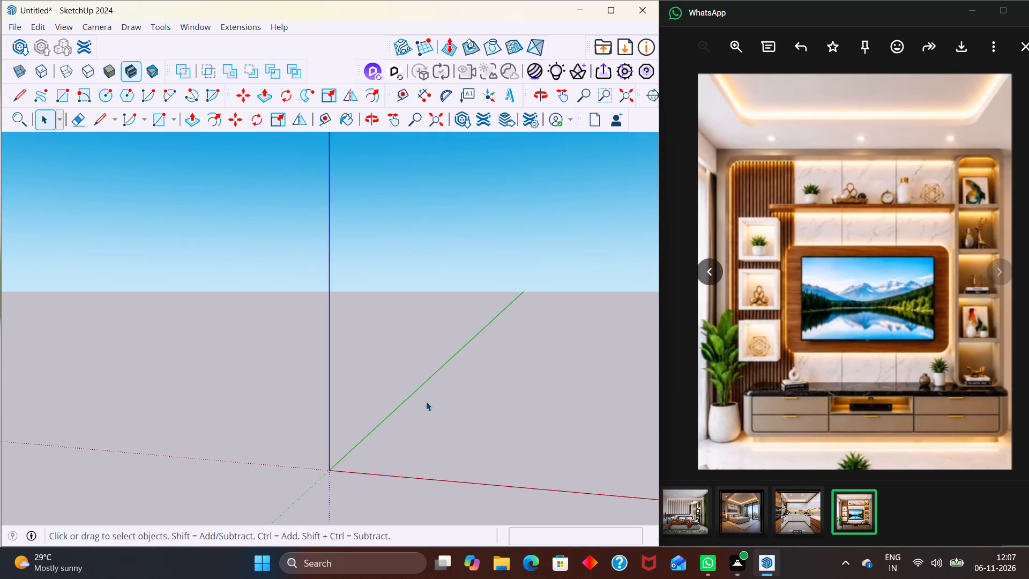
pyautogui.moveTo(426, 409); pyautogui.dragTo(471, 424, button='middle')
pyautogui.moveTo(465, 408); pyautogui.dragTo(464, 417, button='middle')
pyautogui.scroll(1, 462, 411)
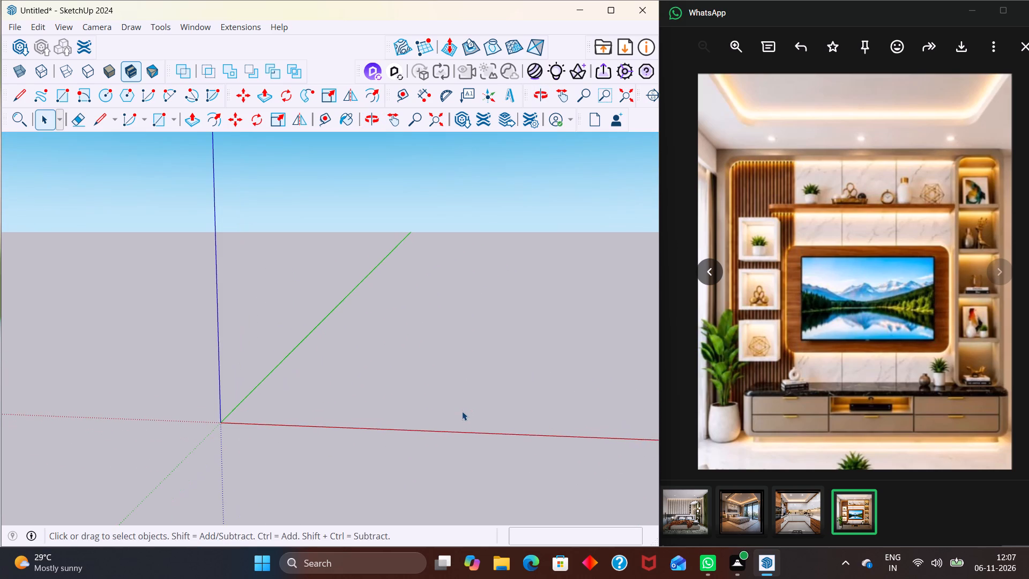
# Draw a 9" by 17' rectangle on the ground plane, between the red and green axes, as a wall footprint.
pyautogui.press('r')
pyautogui.click(370, 324)
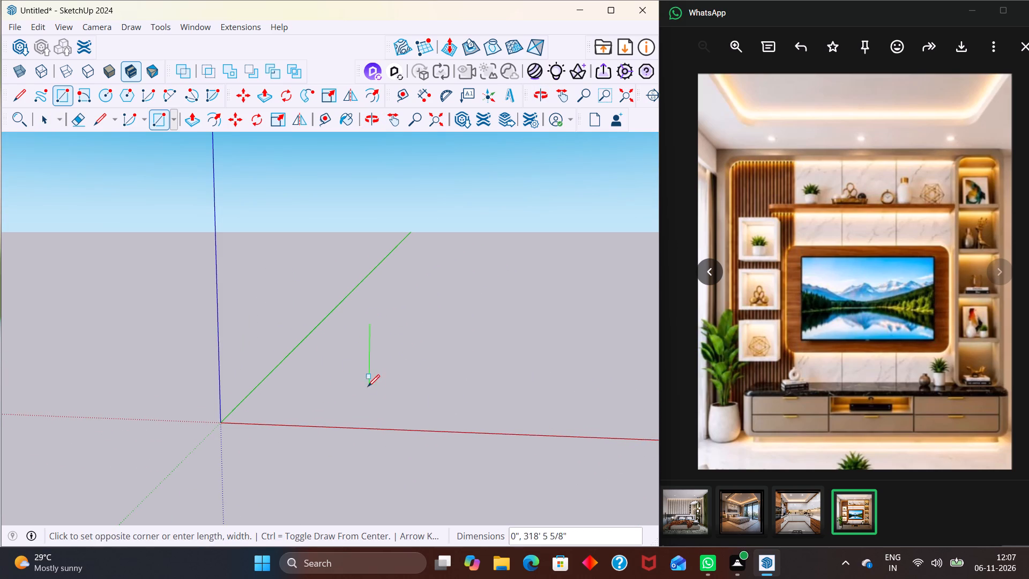
pyautogui.press('9')
pyautogui.hotkey('shift', '"')
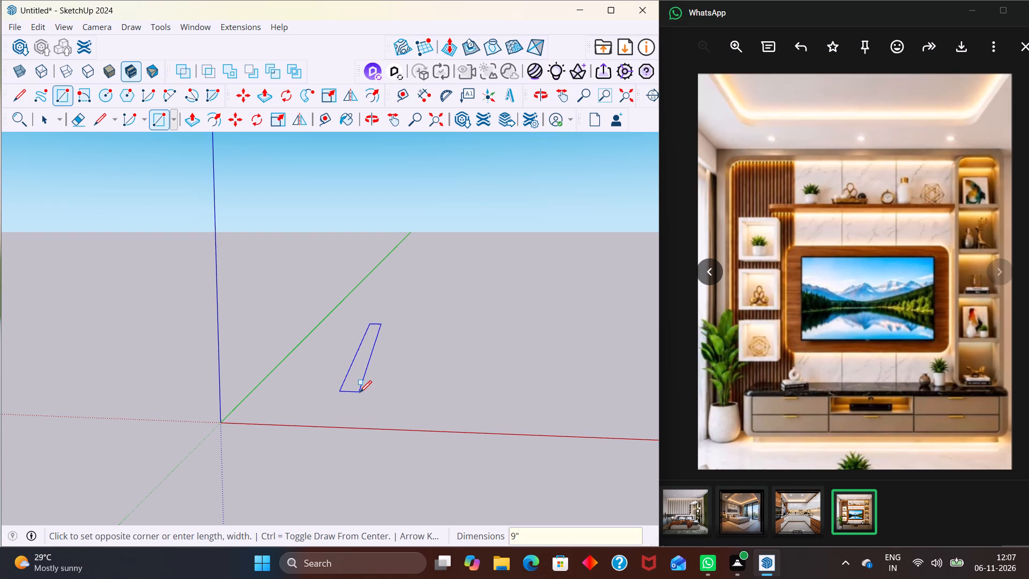
pyautogui.write(',17')
pyautogui.press("'")
pyautogui.press('Return')
# Select the whole wall strip and copy it sideways along the red axis by just over 12' to form a second parallel strip.
pyautogui.scroll(2, 363, 385)
pyautogui.moveTo(341, 424); pyautogui.dragTo(335, 475, button='middle')
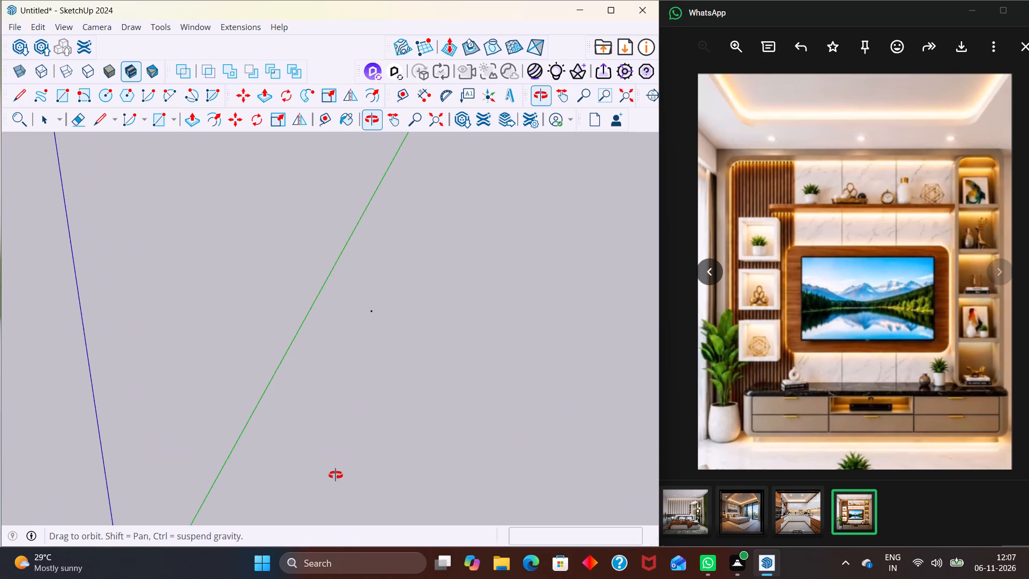
pyautogui.moveTo(335, 475); pyautogui.dragTo(335, 475, button='middle')
pyautogui.scroll(4, 400, 262)
pyautogui.press('space')
pyautogui.scroll(9, 363, 331)
pyautogui.moveTo(359, 355); pyautogui.dragTo(260, 309, button='middle')
pyautogui.scroll(7, 329, 311)
pyautogui.moveTo(341, 345); pyautogui.dragTo(398, 414, button='middle')
pyautogui.scroll(20, 397, 429)
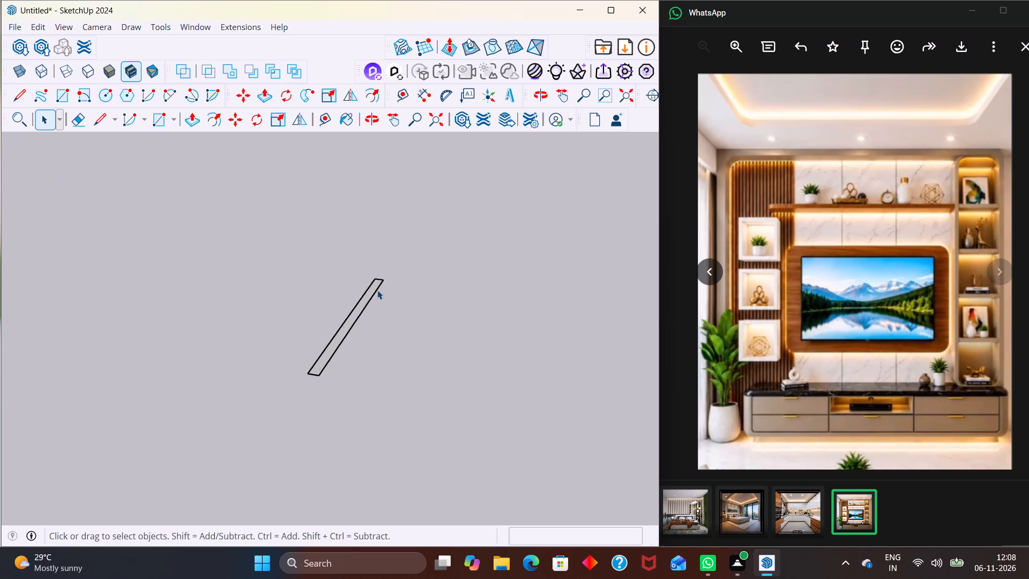
pyautogui.scroll(-3, 383, 295)
pyautogui.moveTo(383, 303); pyautogui.dragTo(361, 402, button='middle')
pyautogui.scroll(4, 362, 410)
pyautogui.scroll(-2, 364, 371)
pyautogui.moveTo(364, 366); pyautogui.dragTo(355, 399, button='middle')
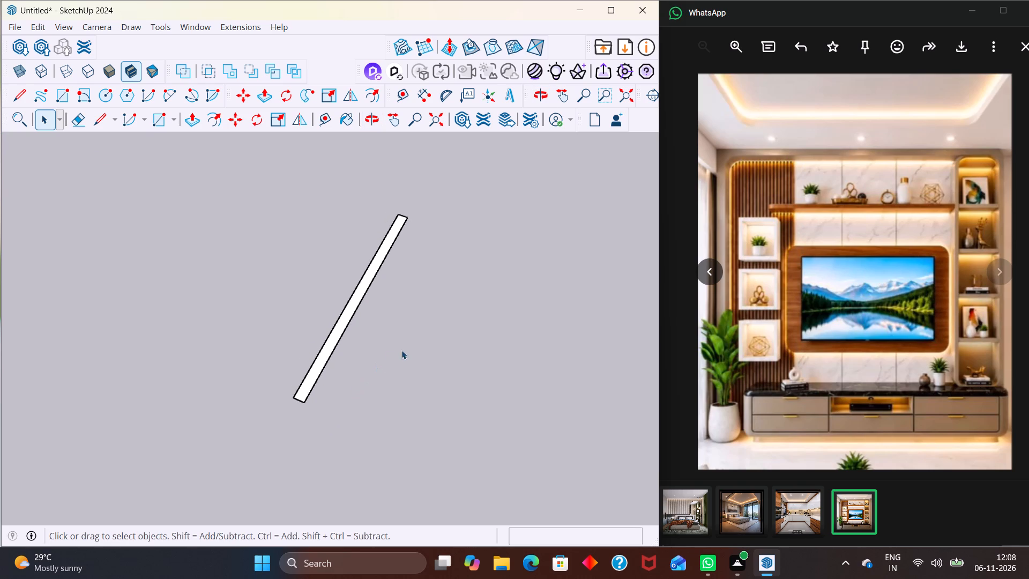
pyautogui.moveTo(394, 362); pyautogui.dragTo(310, 305)
pyautogui.moveTo(372, 422); pyautogui.dragTo(358, 138)
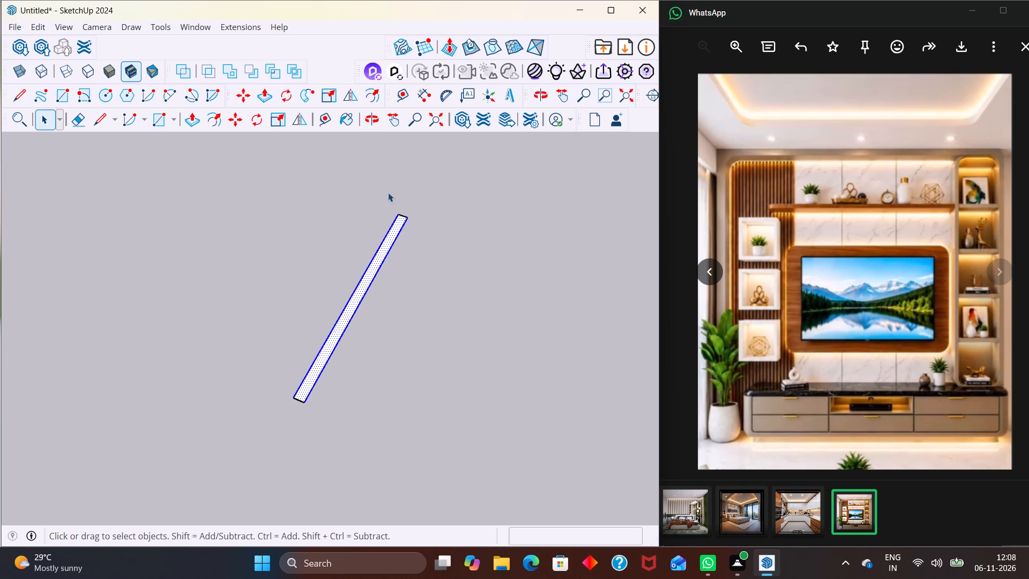
pyautogui.moveTo(451, 393); pyautogui.dragTo(270, 266)
pyautogui.moveTo(434, 468); pyautogui.dragTo(321, 188)
pyautogui.moveTo(321, 188); pyautogui.dragTo(284, 174)
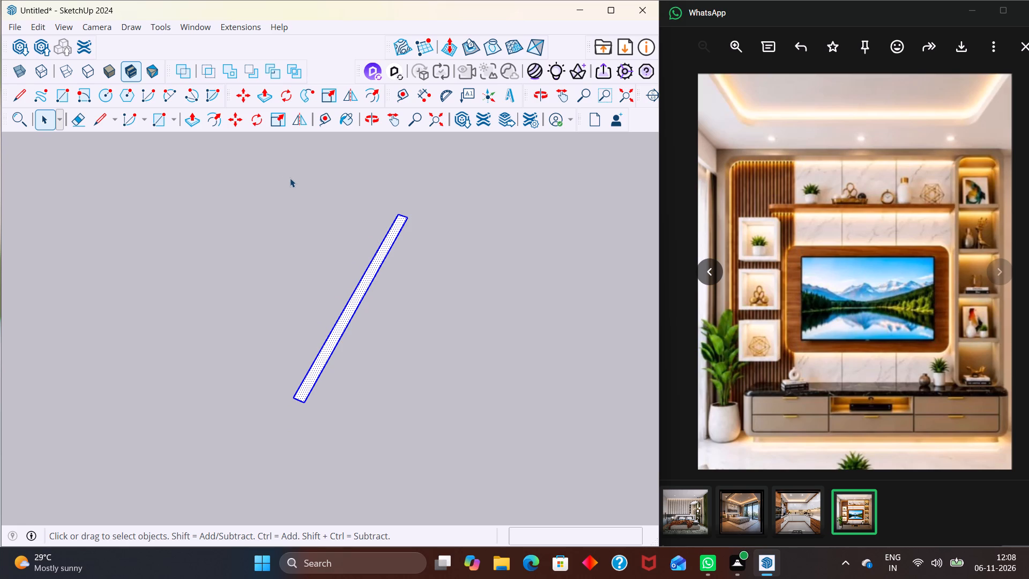
pyautogui.press('m')
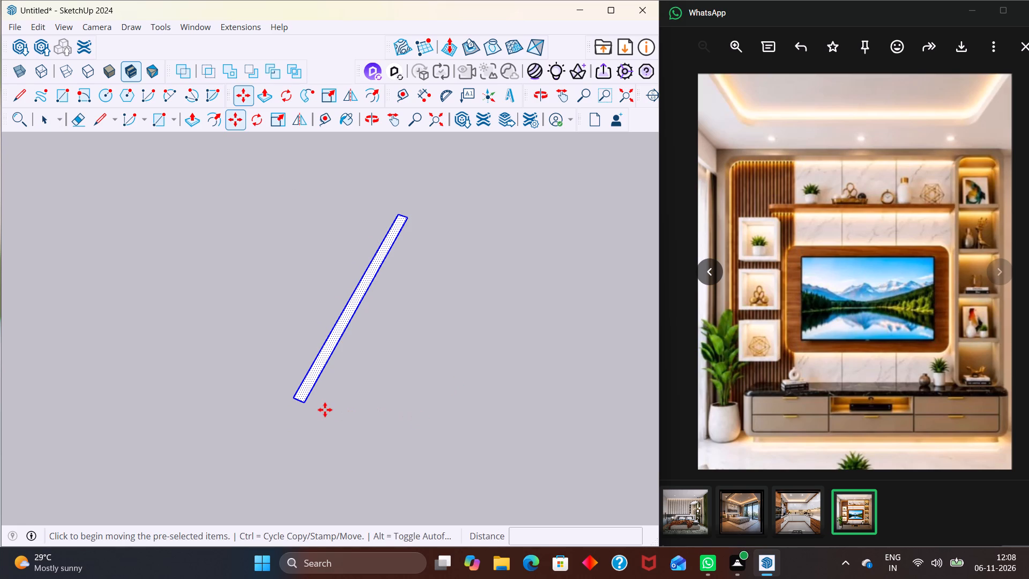
pyautogui.click(308, 403)
pyautogui.scroll(-3, 484, 420)
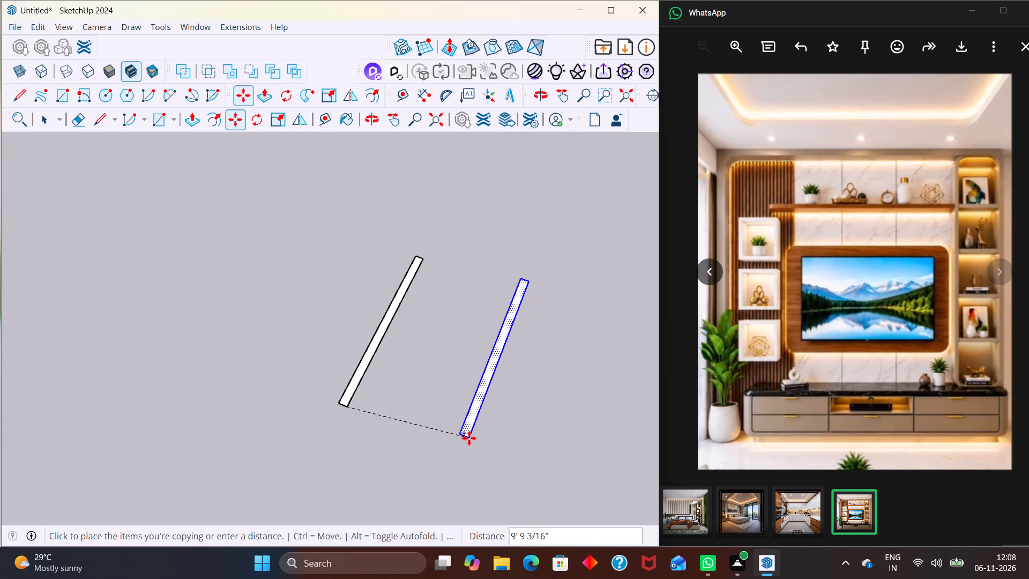
pyautogui.click(507, 471)
# Copy the second strip about 24' 9" across to the far side of the original strip, making a third strip.
pyautogui.moveTo(452, 362); pyautogui.dragTo(536, 314, button='middle')
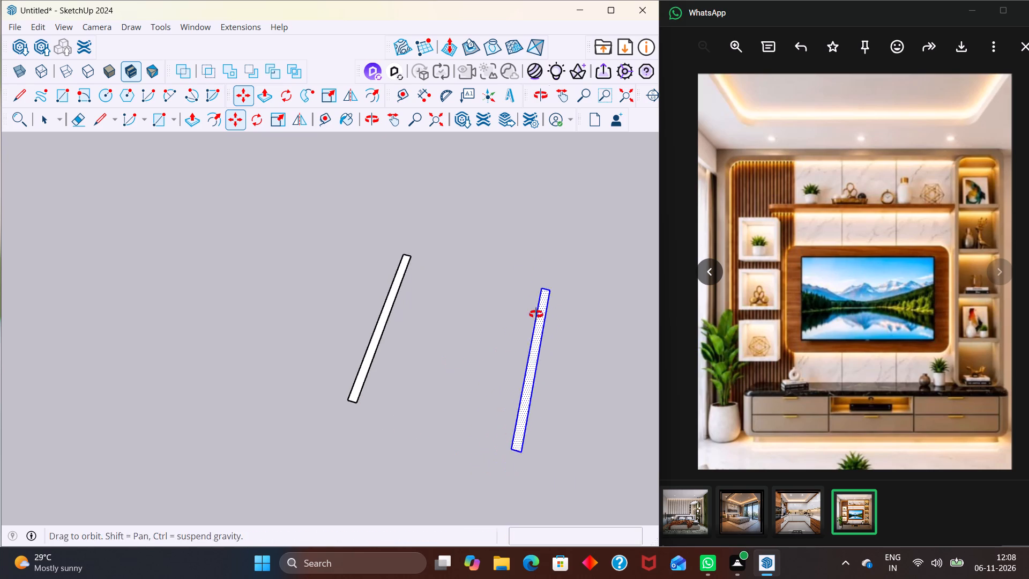
pyautogui.moveTo(536, 314); pyautogui.dragTo(537, 313, button='middle')
pyautogui.scroll(3, 439, 272)
pyautogui.scroll(-3, 530, 287)
pyautogui.moveTo(589, 316); pyautogui.dragTo(404, 320, button='middle')
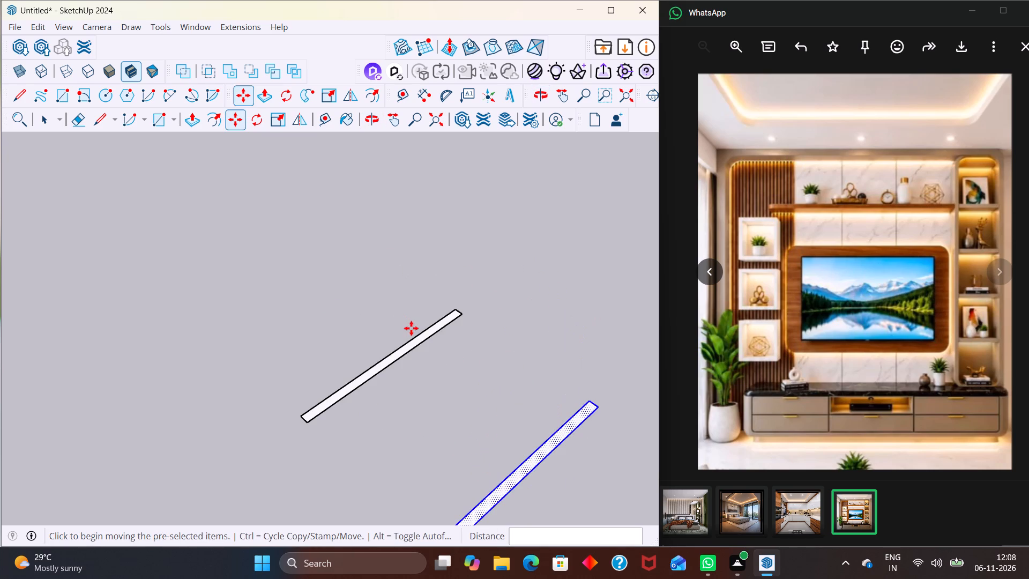
pyautogui.press('m')
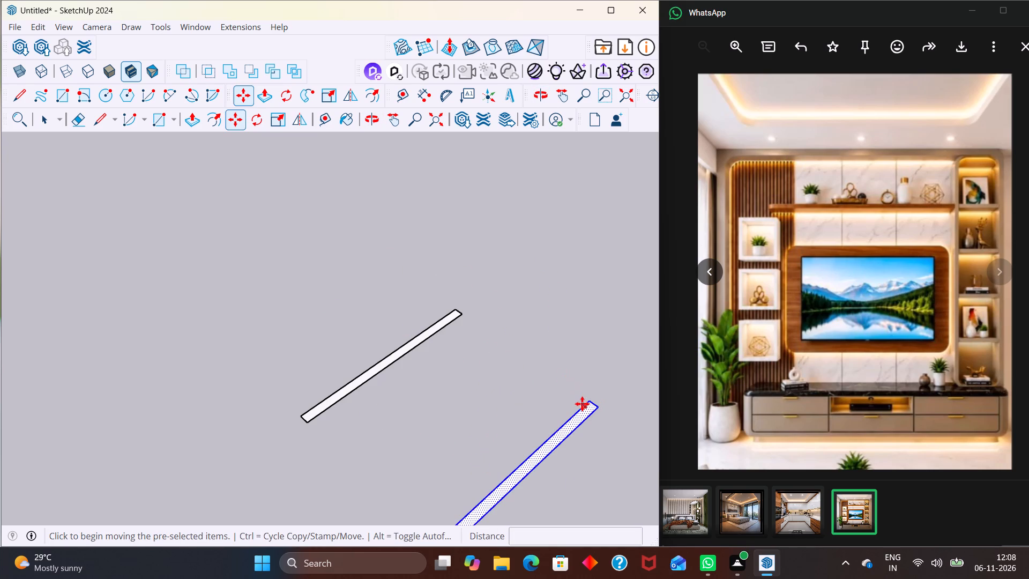
pyautogui.click(585, 401)
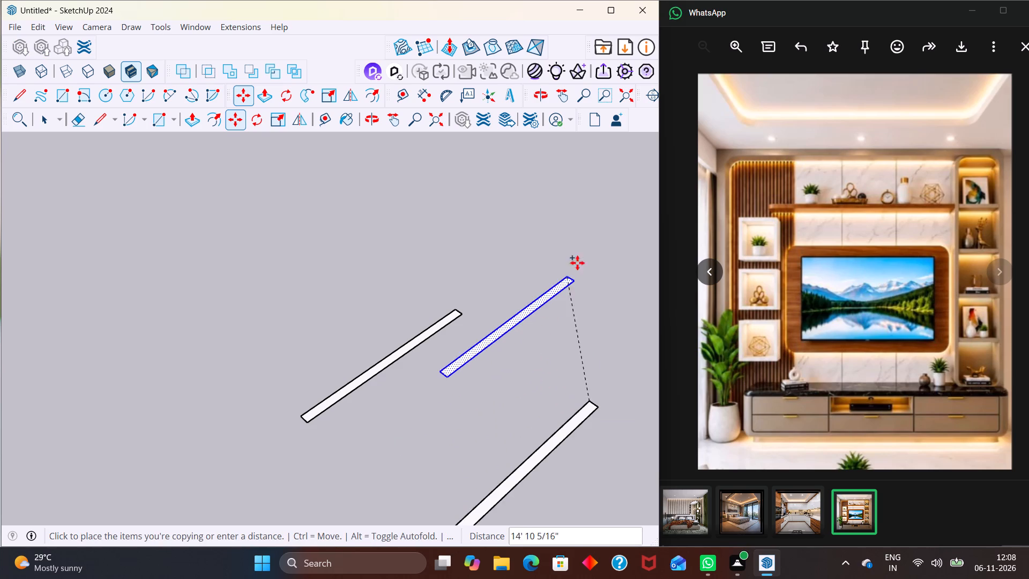
pyautogui.scroll(-2, 540, 236)
pyautogui.click(448, 219)
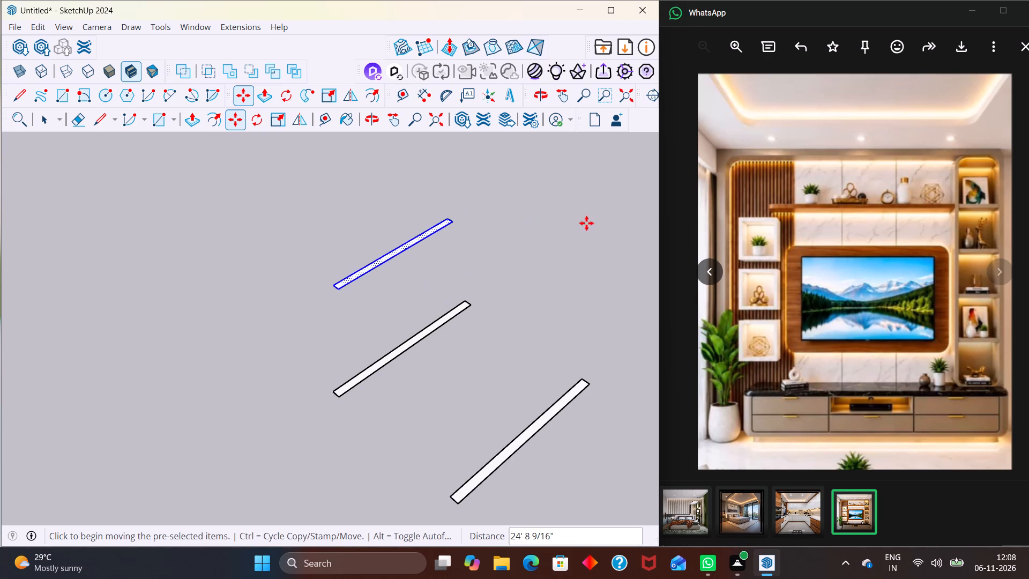
pyautogui.press('Escape')
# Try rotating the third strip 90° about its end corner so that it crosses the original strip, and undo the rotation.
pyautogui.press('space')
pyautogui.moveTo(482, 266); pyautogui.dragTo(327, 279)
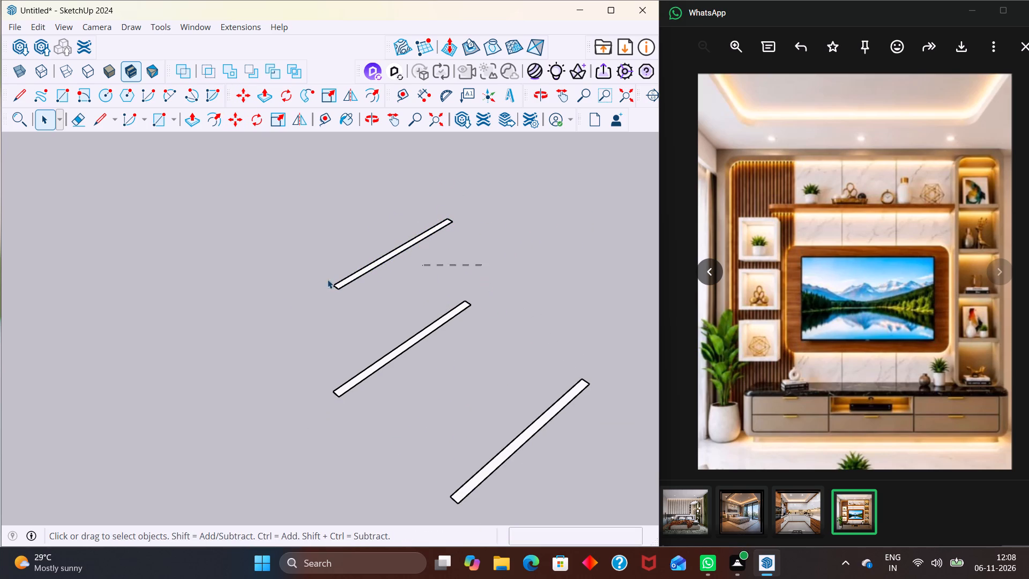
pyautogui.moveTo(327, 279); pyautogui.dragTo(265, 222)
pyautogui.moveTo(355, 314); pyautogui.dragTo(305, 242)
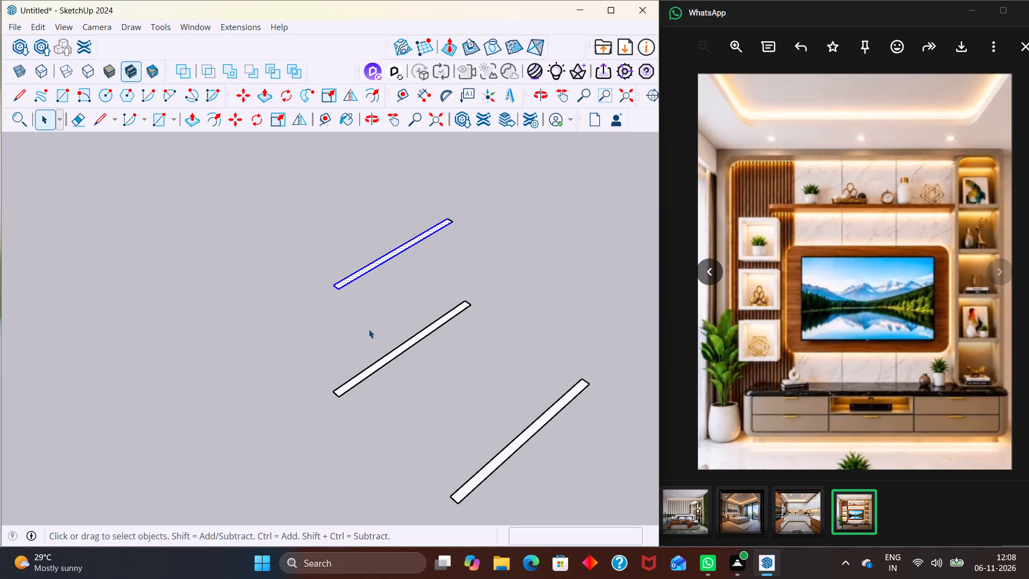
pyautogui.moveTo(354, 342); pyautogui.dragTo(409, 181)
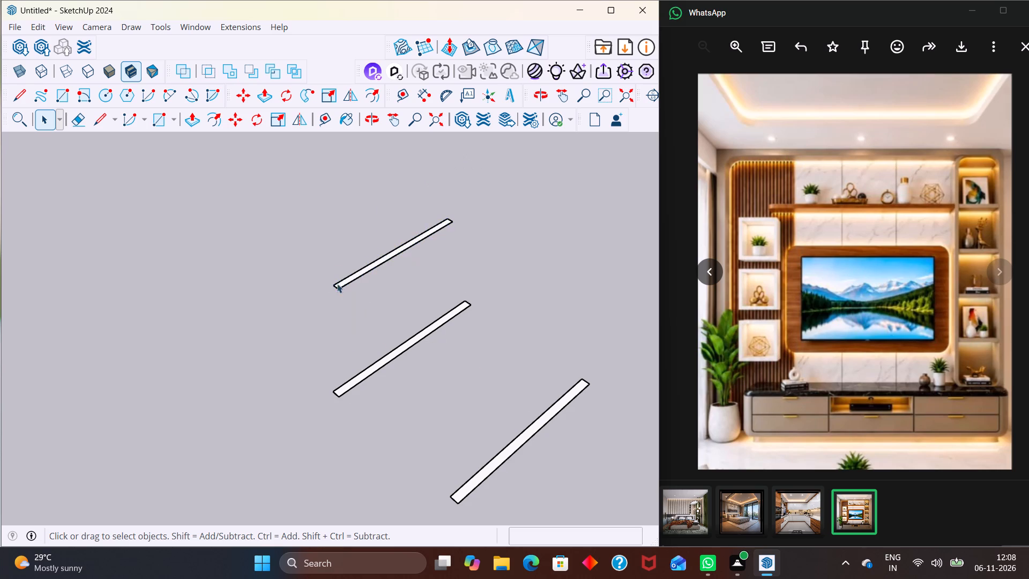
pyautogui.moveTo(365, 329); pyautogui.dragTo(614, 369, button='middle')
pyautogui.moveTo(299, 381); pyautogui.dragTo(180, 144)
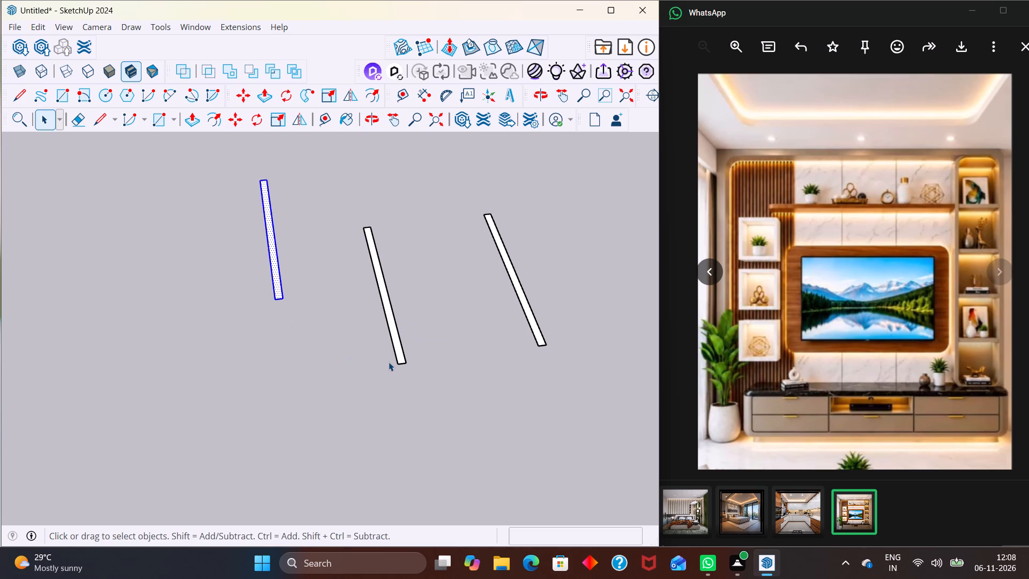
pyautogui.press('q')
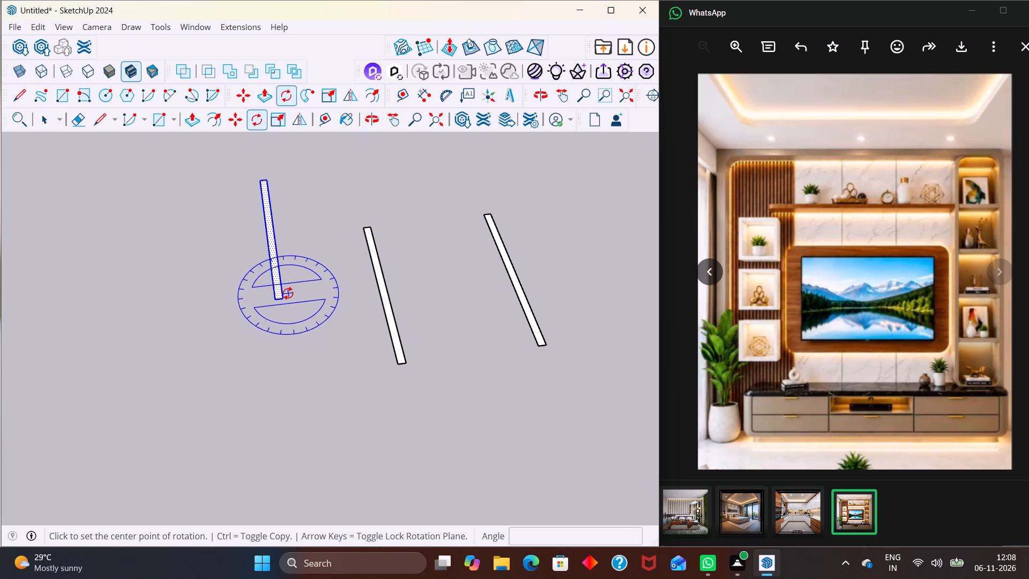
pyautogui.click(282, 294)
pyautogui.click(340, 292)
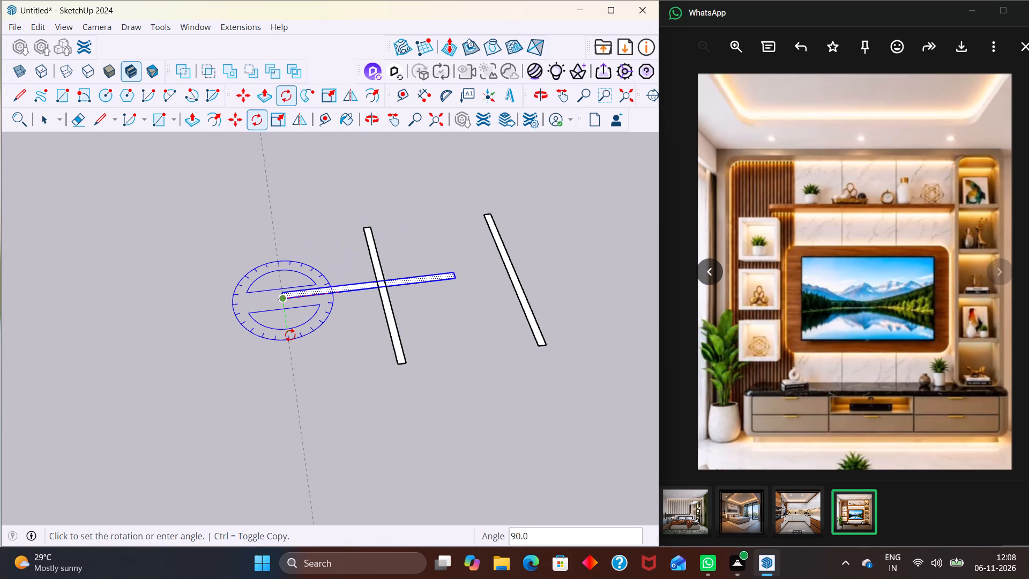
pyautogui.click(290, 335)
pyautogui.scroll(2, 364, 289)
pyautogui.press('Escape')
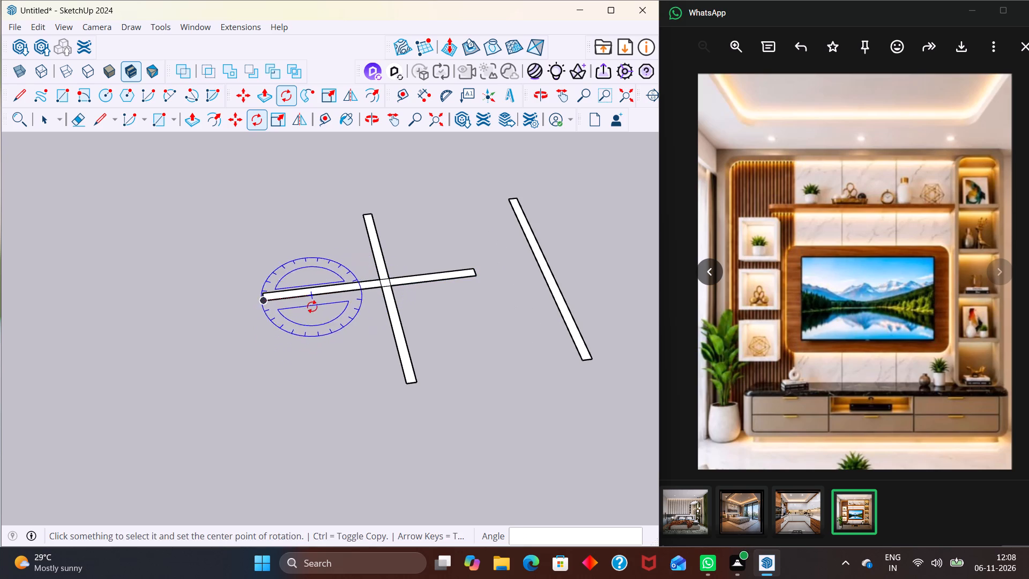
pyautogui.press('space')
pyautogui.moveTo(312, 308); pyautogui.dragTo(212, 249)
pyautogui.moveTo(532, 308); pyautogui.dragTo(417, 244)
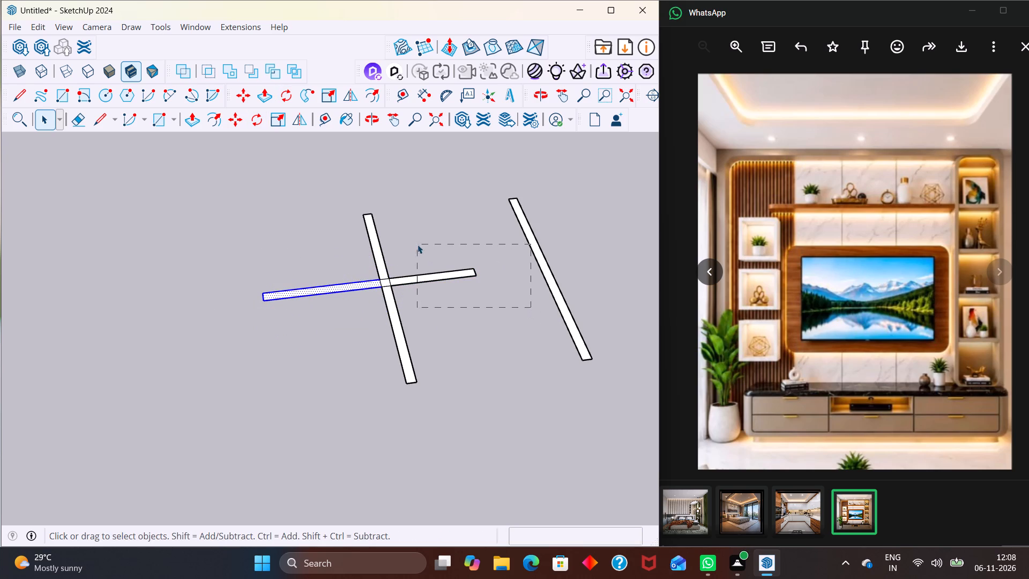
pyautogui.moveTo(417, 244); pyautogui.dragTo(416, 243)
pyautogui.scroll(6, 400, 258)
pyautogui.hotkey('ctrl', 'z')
# Rotate the third strip 90° about its end corner so that it points away from the other two strips.
pyautogui.scroll(1, 324, 331)
pyautogui.scroll(-7, 321, 332)
pyautogui.moveTo(329, 340); pyautogui.dragTo(412, 376, button='middle')
pyautogui.moveTo(287, 379); pyautogui.dragTo(106, 133)
pyautogui.moveTo(315, 349); pyautogui.dragTo(245, 343, button='middle')
pyautogui.press('q')
pyautogui.click(240, 330)
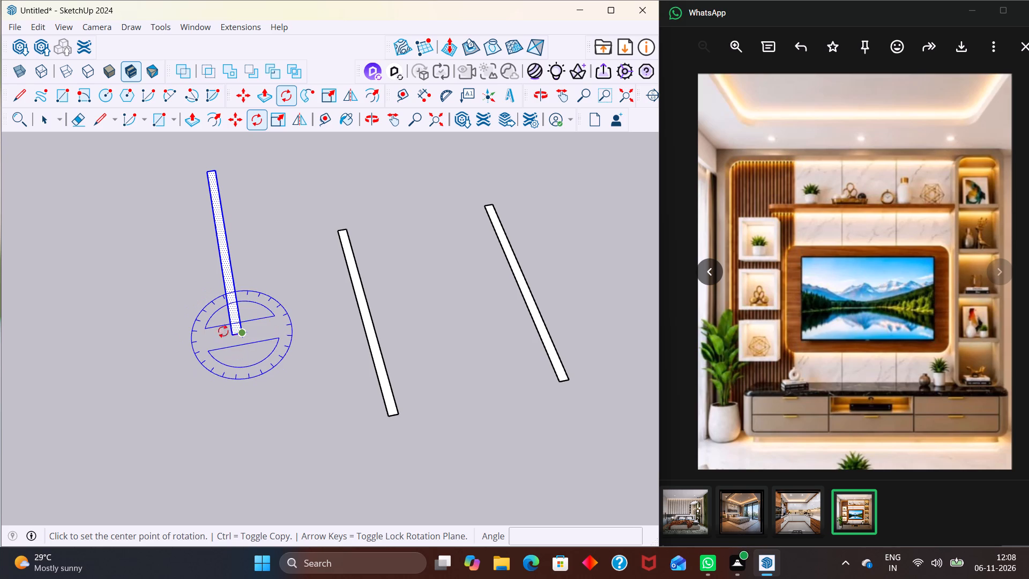
pyautogui.click(156, 343)
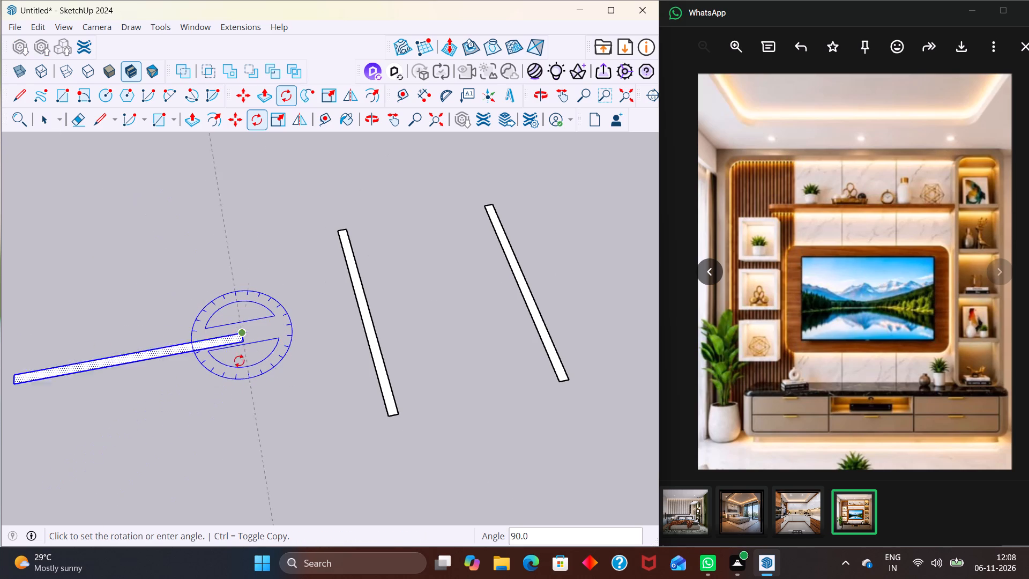
pyautogui.click(248, 356)
pyautogui.scroll(-4, 289, 349)
# Move the rotated strip by its outer corner to the original strip's end corner, so that it spans across to the second strip.
pyautogui.press('space')
pyautogui.moveTo(302, 378); pyautogui.dragTo(111, 322)
pyautogui.press('m')
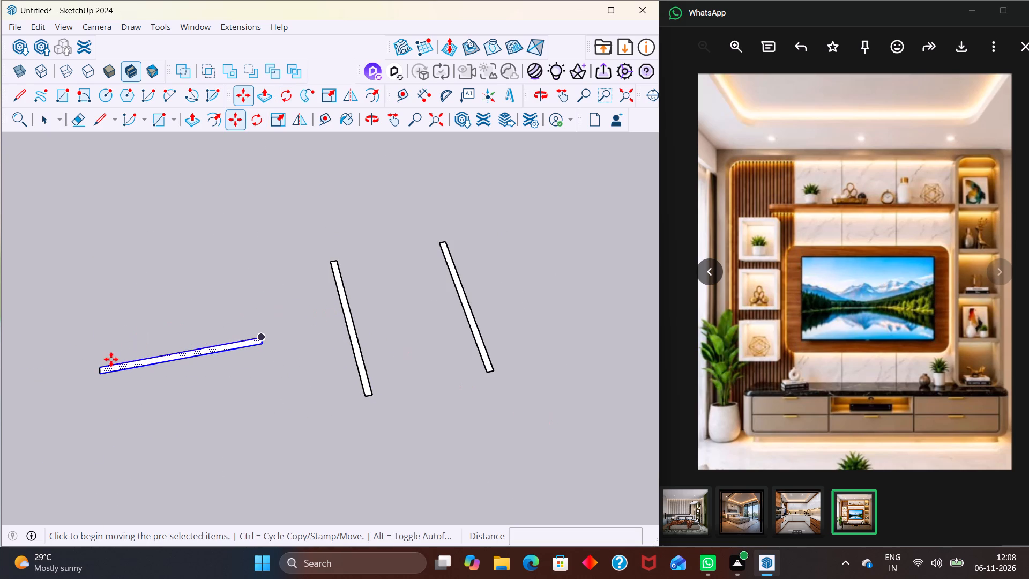
pyautogui.click(100, 363)
pyautogui.scroll(3, 323, 260)
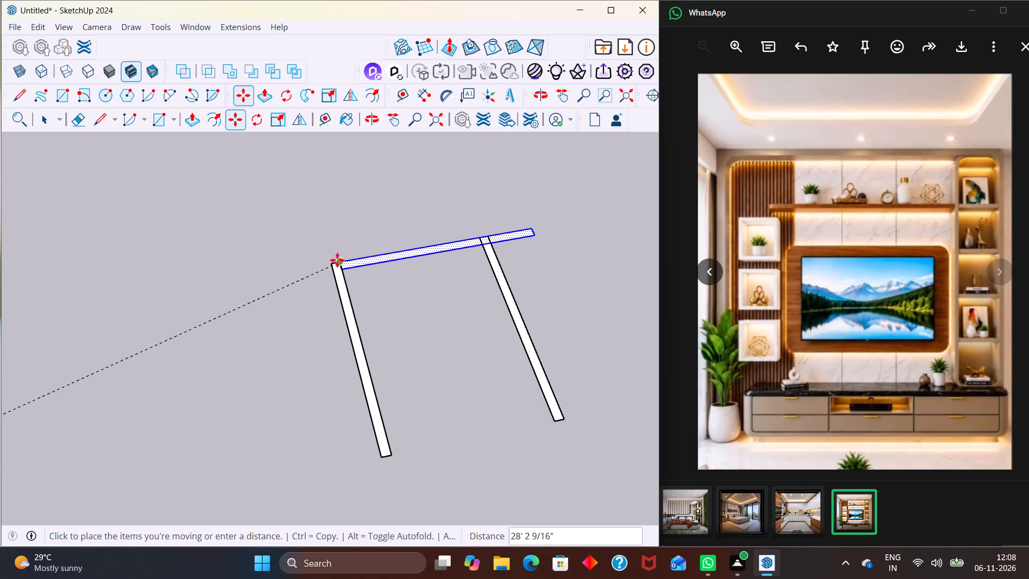
pyautogui.click(333, 261)
pyautogui.press('space')
# Erase the part of the cross strip that overhangs beyond the second strip.
pyautogui.scroll(3, 491, 258)
pyautogui.moveTo(565, 241); pyautogui.dragTo(410, 248, button='middle')
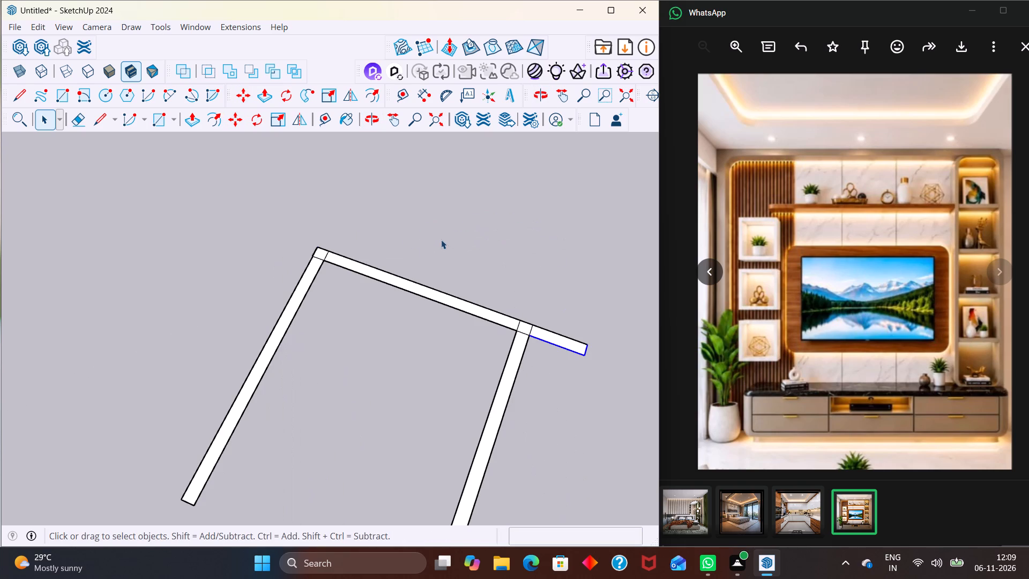
pyautogui.press('Escape')
pyautogui.press('e')
pyautogui.moveTo(546, 350); pyautogui.dragTo(555, 320)
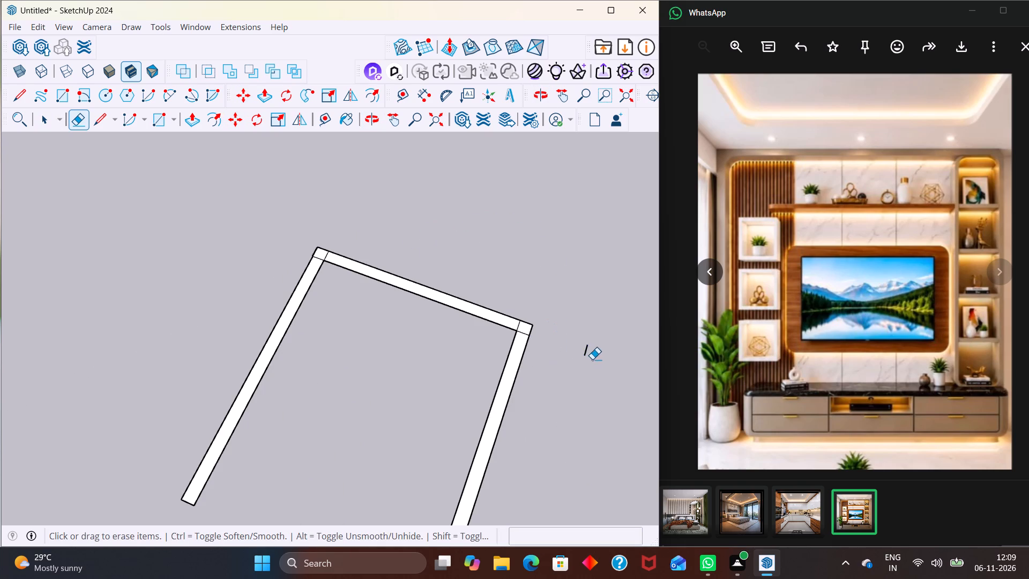
pyautogui.moveTo(591, 359); pyautogui.dragTo(583, 349)
# Erase the overlap lines inside both corners so the three strips merge into one U-shaped wall footprint.
pyautogui.press('e')
pyautogui.scroll(8, 367, 316)
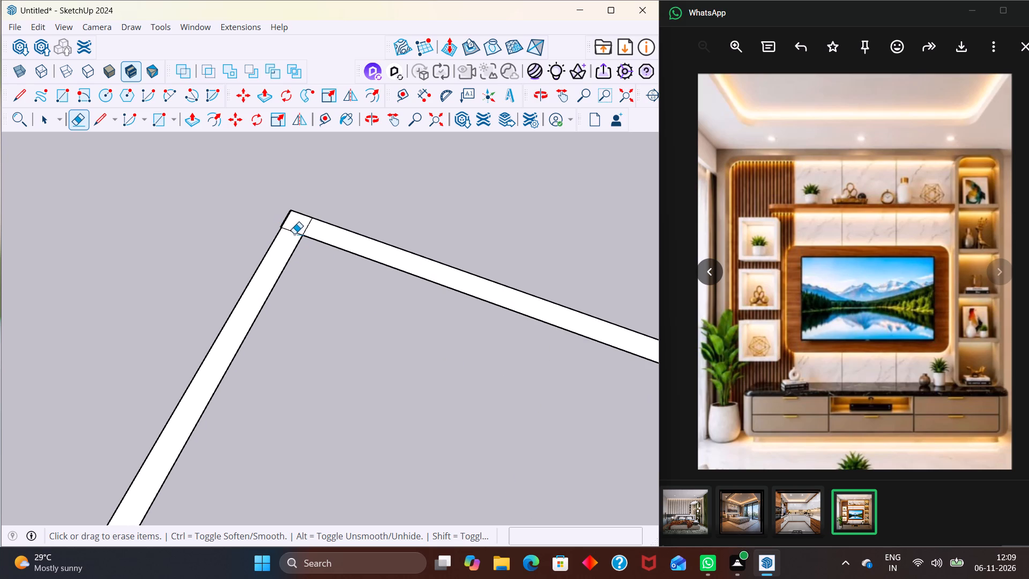
pyautogui.click(293, 231)
pyautogui.click(308, 225)
pyautogui.scroll(-1, 383, 221)
pyautogui.press('Escape')
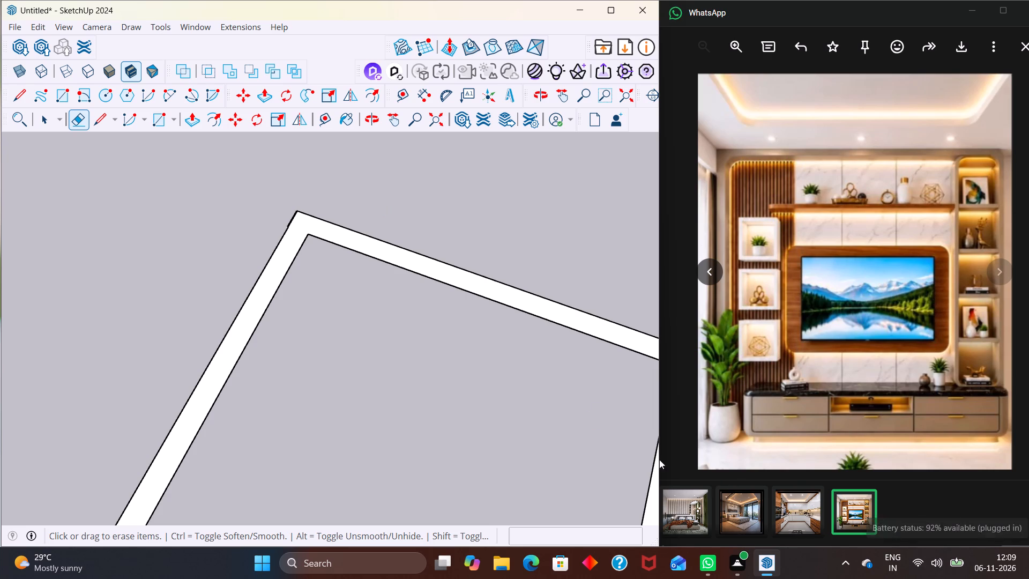
pyautogui.moveTo(581, 414); pyautogui.dragTo(592, 315, button='middle')
pyautogui.scroll(-9, 556, 331)
pyautogui.scroll(7, 620, 351)
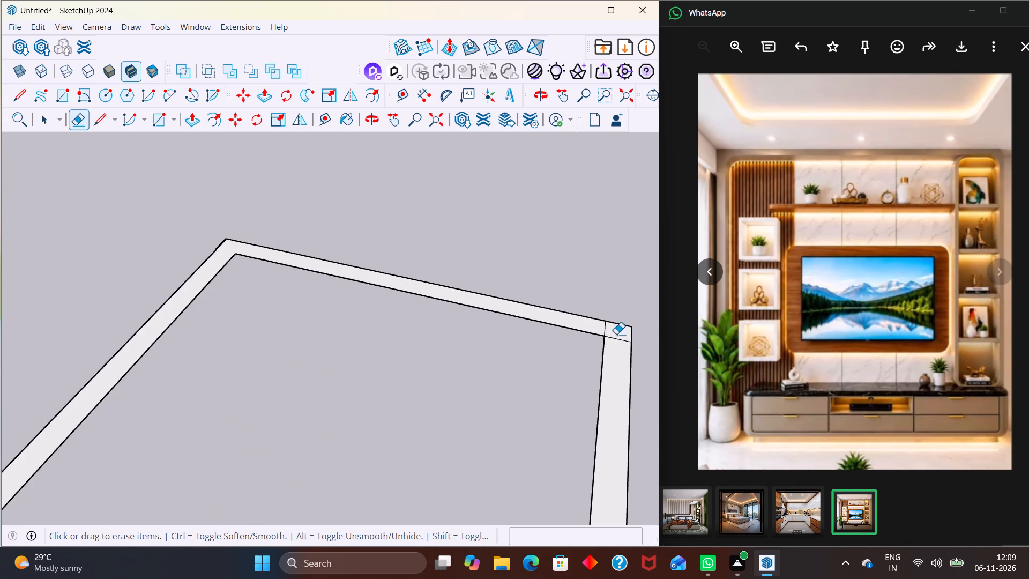
pyautogui.click(616, 337)
pyautogui.click(605, 328)
pyautogui.rightClick(602, 299)
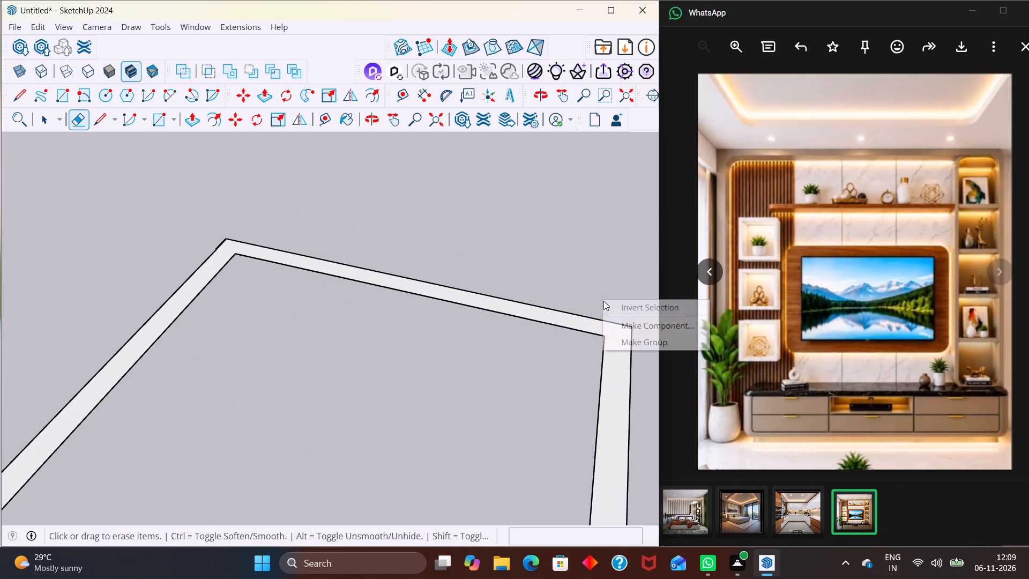
pyautogui.click(575, 245)
pyautogui.scroll(-5, 582, 254)
pyautogui.press('space')
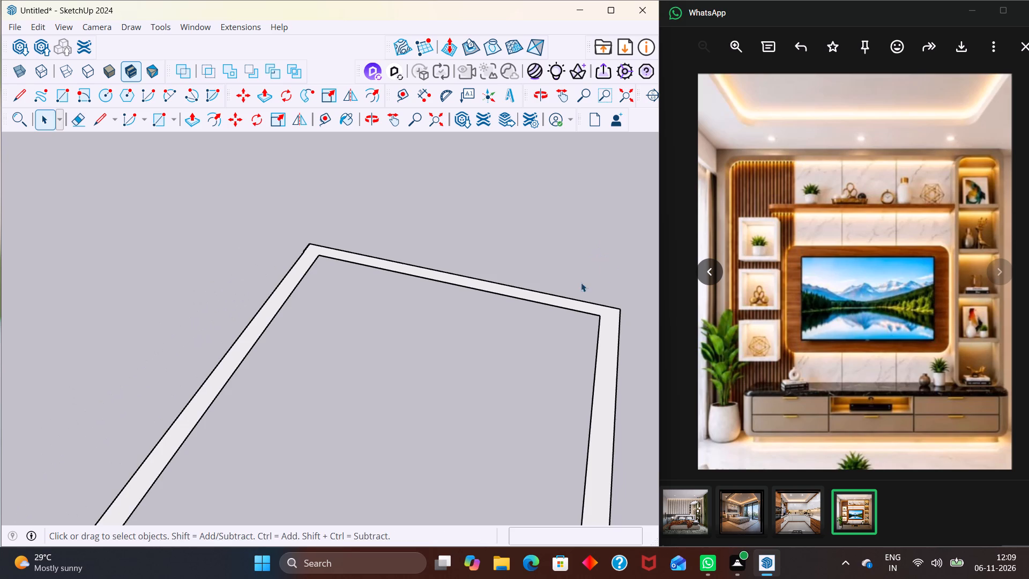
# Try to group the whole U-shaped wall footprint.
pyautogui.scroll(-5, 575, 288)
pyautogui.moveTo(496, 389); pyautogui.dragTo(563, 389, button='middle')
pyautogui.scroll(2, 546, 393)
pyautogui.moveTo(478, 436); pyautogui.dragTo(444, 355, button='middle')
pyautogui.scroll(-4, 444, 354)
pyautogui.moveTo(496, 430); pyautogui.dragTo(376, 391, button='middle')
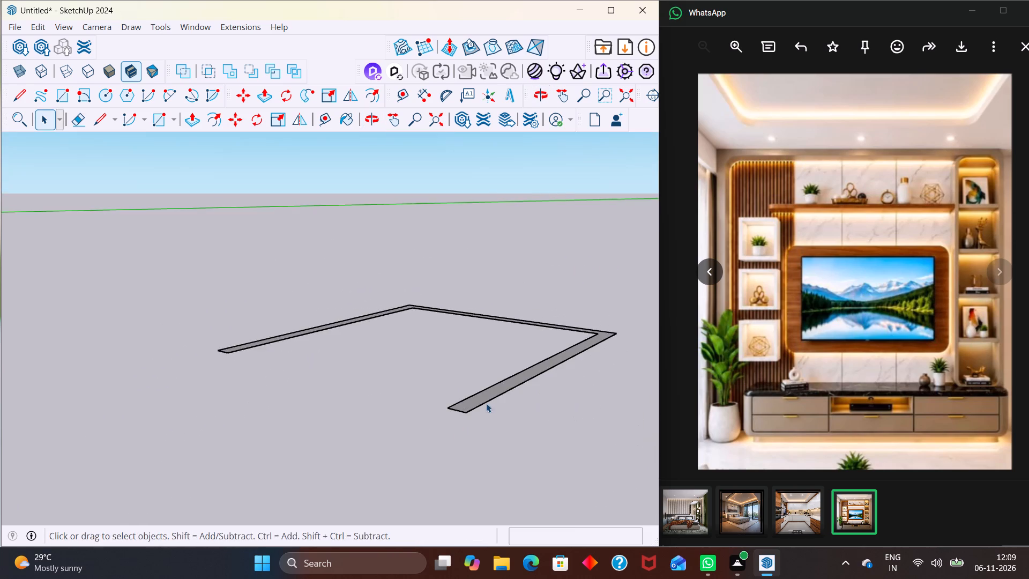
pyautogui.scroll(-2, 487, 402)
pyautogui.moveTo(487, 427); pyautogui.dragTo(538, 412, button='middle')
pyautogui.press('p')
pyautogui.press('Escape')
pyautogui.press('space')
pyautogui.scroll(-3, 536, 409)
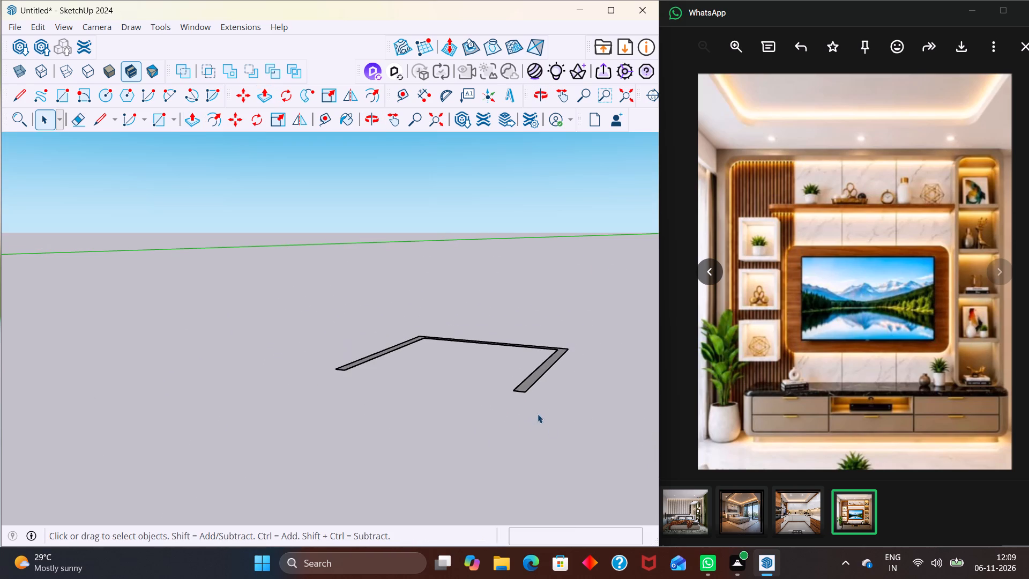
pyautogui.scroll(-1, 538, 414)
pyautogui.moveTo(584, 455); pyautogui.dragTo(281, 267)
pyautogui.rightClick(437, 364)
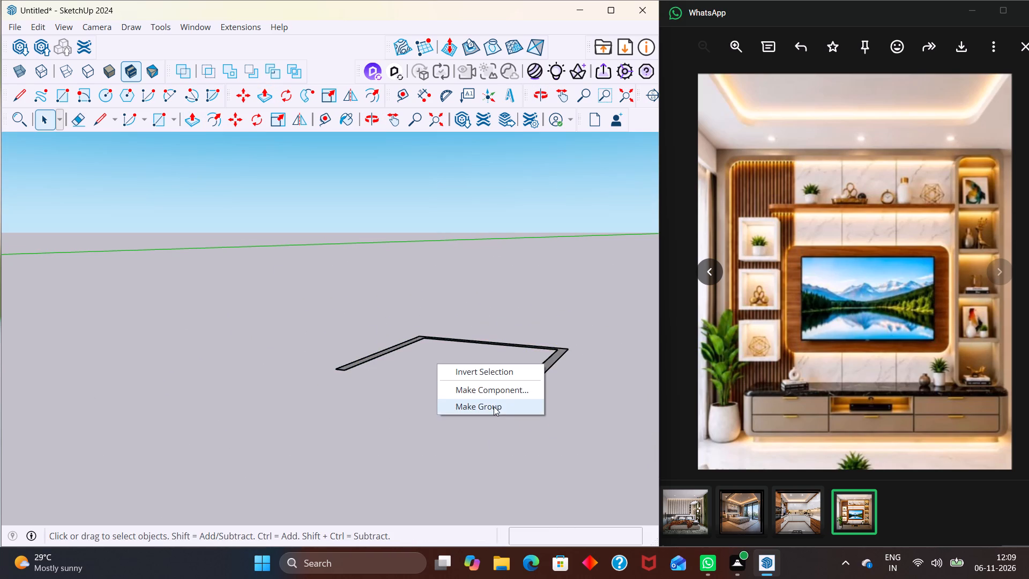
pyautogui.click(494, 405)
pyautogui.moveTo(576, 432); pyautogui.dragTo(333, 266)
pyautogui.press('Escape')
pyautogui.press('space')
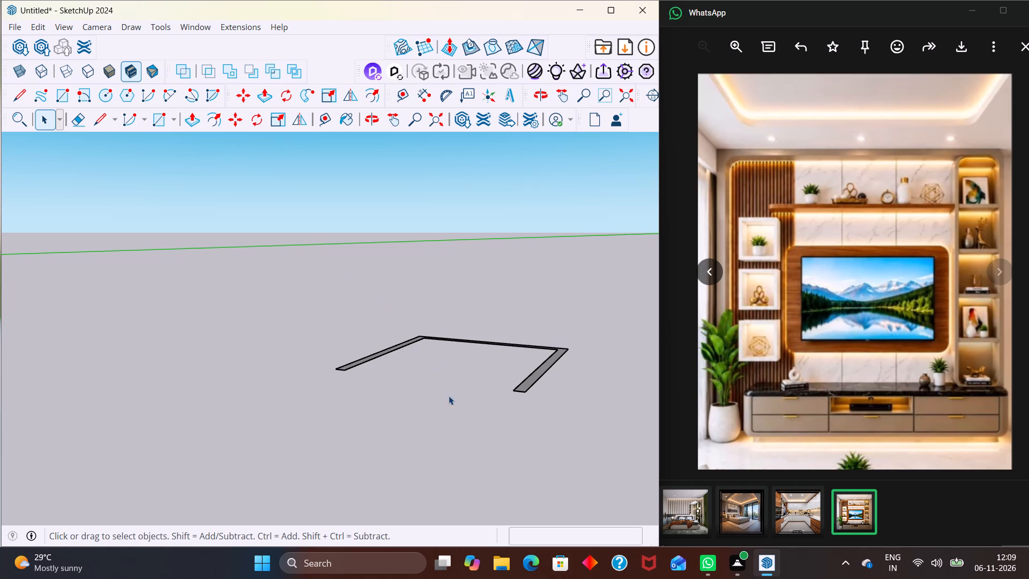
# Select the whole U-shaped wall footprint and make it a group.
pyautogui.moveTo(575, 429); pyautogui.dragTo(295, 276)
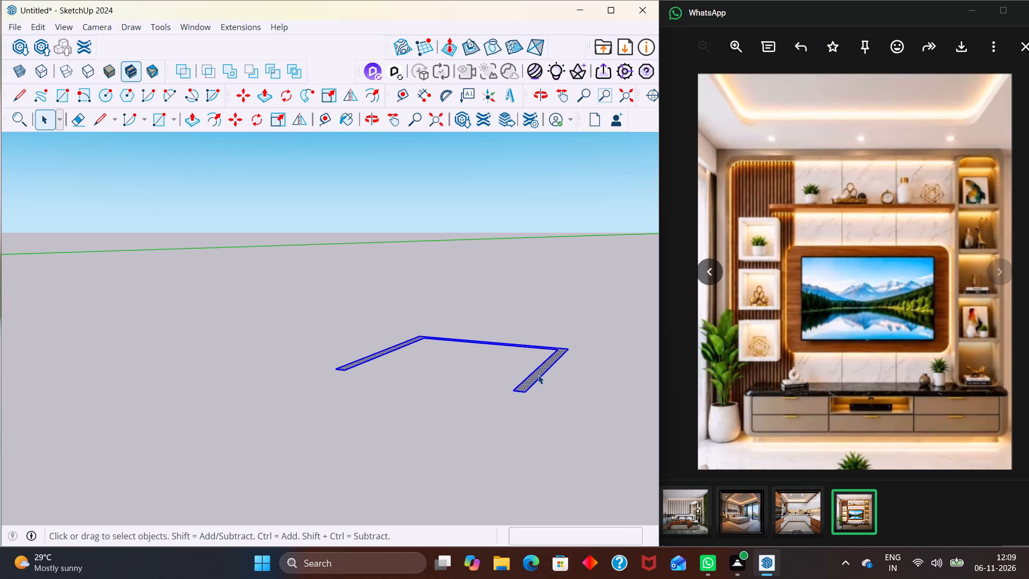
pyautogui.rightClick(538, 375)
pyautogui.click(580, 254)
# Open the footprint group, pull its face up 10' to raise the walls, and leave the group.
pyautogui.scroll(-3, 509, 313)
pyautogui.moveTo(516, 336); pyautogui.dragTo(489, 427, button='middle')
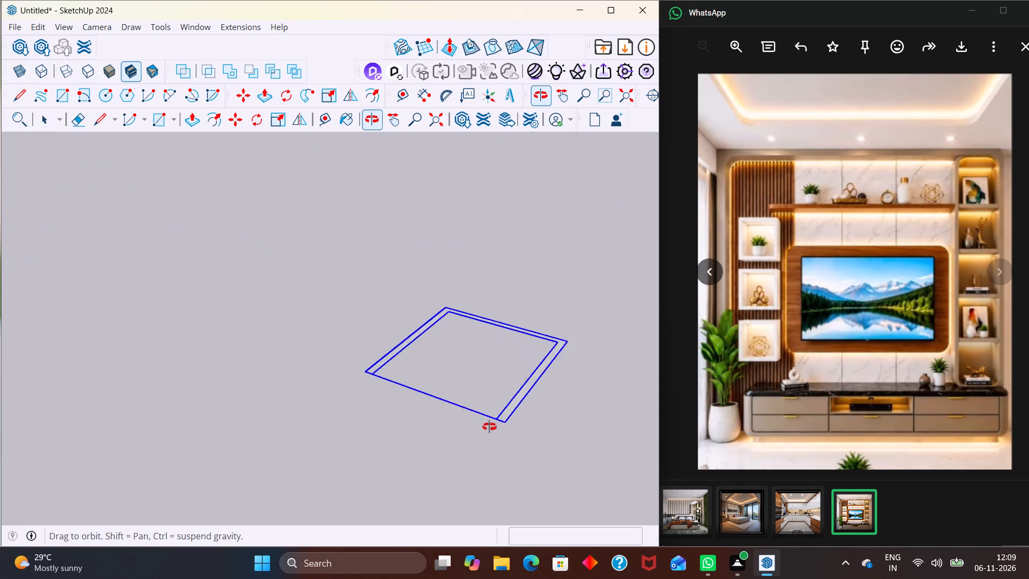
pyautogui.moveTo(489, 427); pyautogui.dragTo(501, 429, button='middle')
pyautogui.click(533, 397)
pyautogui.tripleClick(525, 394)
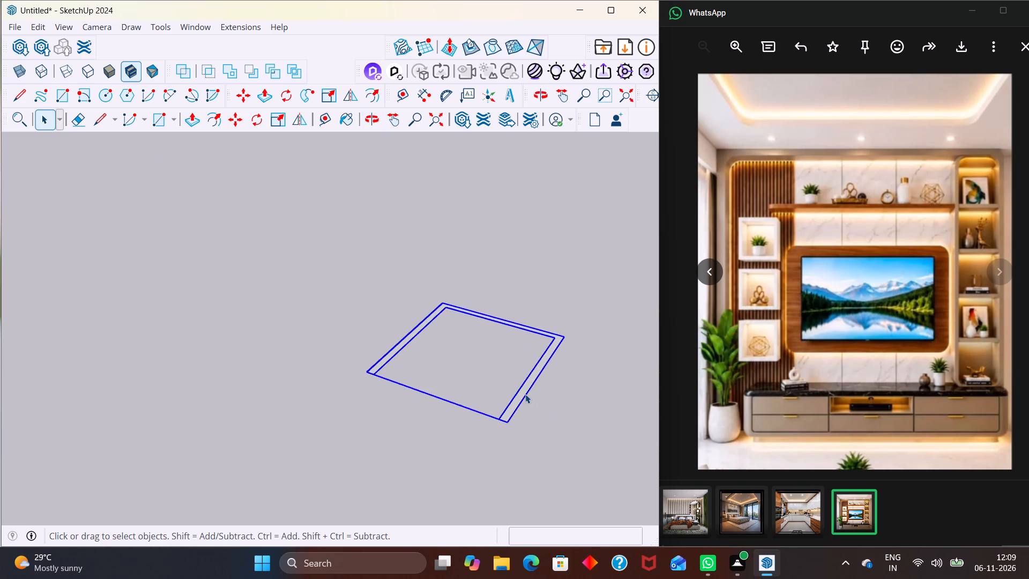
pyautogui.press('p')
pyautogui.click(519, 389)
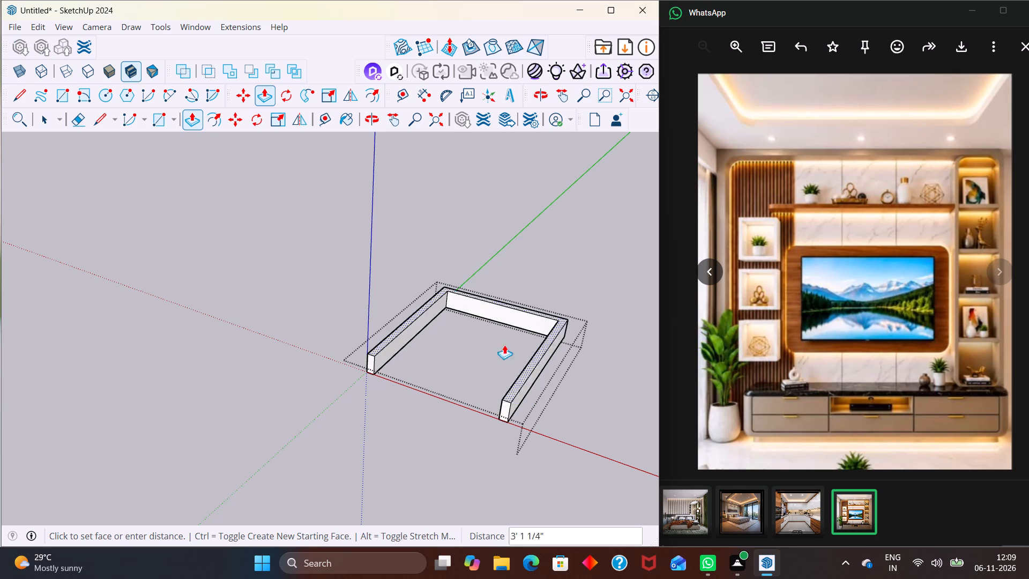
pyautogui.write("10'")
pyautogui.press('Return')
pyautogui.press('space')
pyautogui.scroll(-2, 592, 413)
pyautogui.click(605, 435)
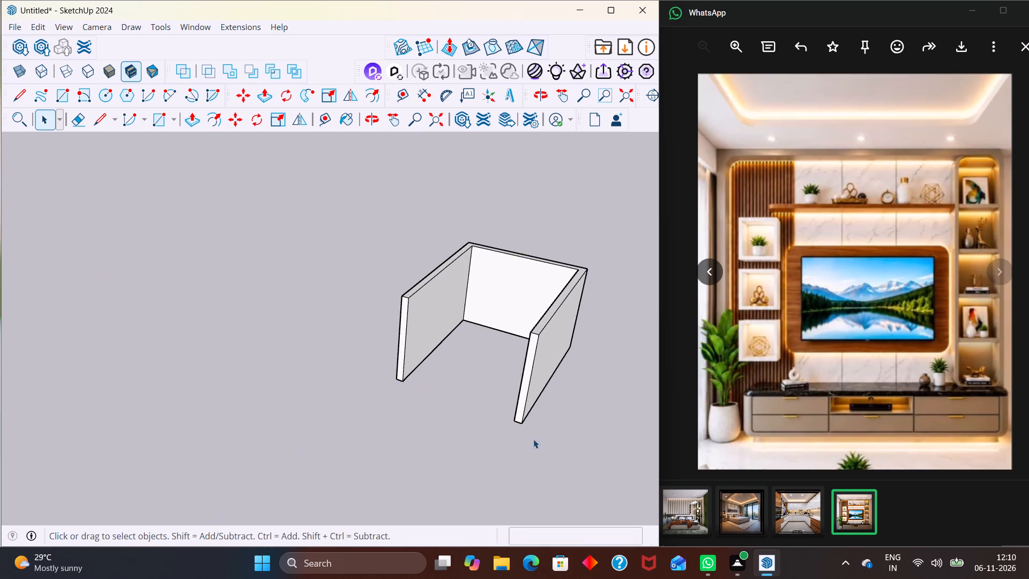
# Examine the raised three-sided wall enclosure from several angles.
pyautogui.moveTo(533, 439); pyautogui.dragTo(574, 425, button='middle')
pyautogui.moveTo(522, 416); pyautogui.dragTo(542, 398, button='middle')
pyautogui.scroll(1, 455, 380)
pyautogui.moveTo(454, 402); pyautogui.dragTo(452, 367, button='middle')
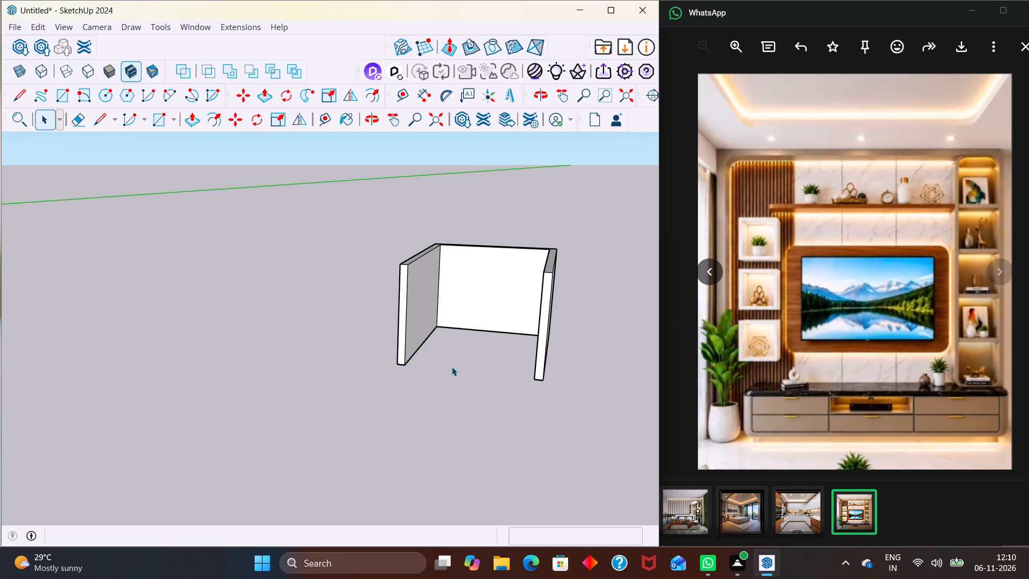
pyautogui.scroll(-1, 444, 344)
pyautogui.moveTo(444, 351); pyautogui.dragTo(457, 437, button='middle')
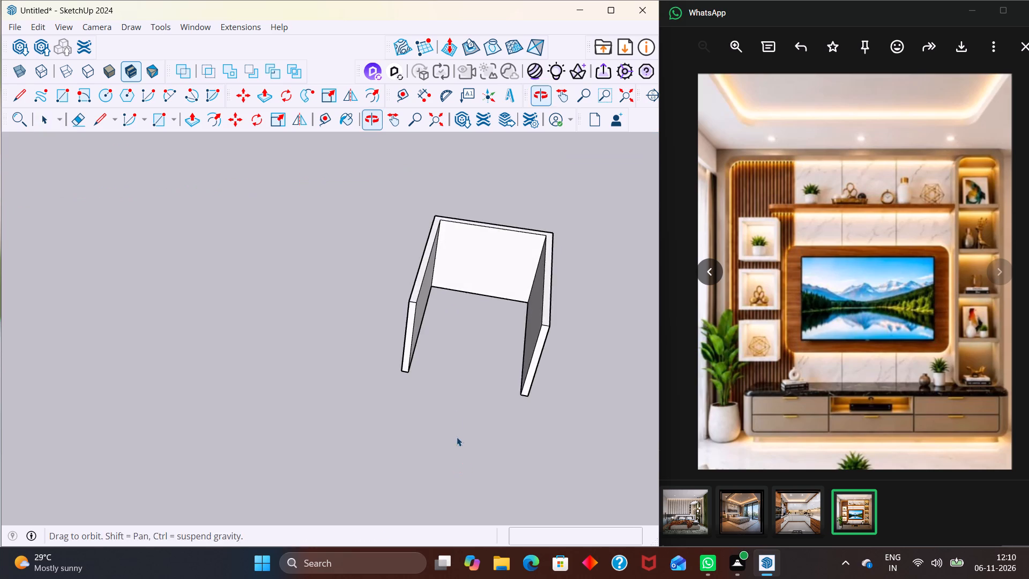
pyautogui.moveTo(457, 437); pyautogui.dragTo(461, 459, button='middle')
pyautogui.scroll(2, 463, 358)
pyautogui.moveTo(527, 386); pyautogui.dragTo(442, 290, button='middle')
pyautogui.scroll(1, 443, 289)
pyautogui.moveTo(466, 374); pyautogui.dragTo(533, 424, button='middle')
pyautogui.moveTo(473, 373); pyautogui.dragTo(478, 423, button='middle')
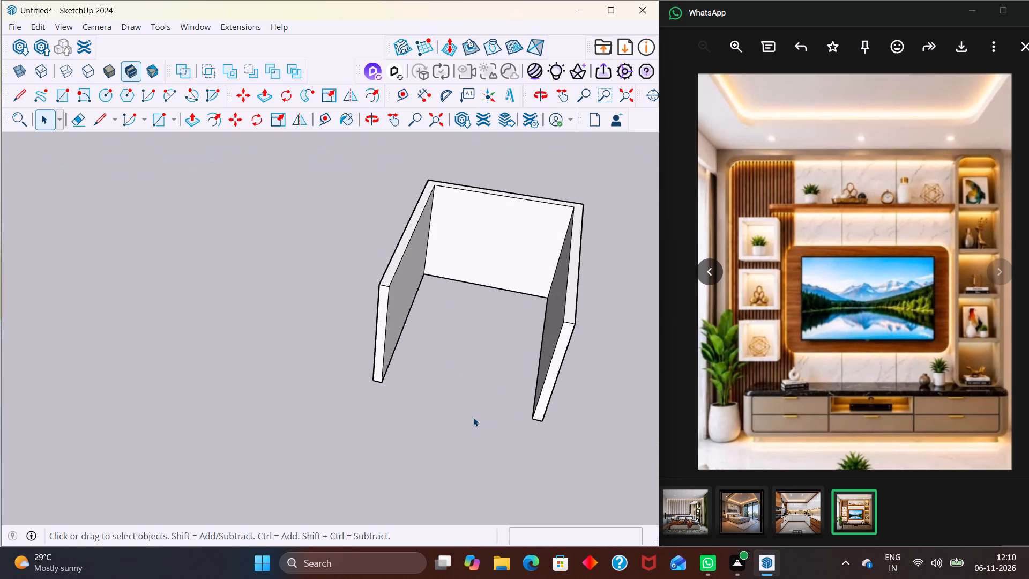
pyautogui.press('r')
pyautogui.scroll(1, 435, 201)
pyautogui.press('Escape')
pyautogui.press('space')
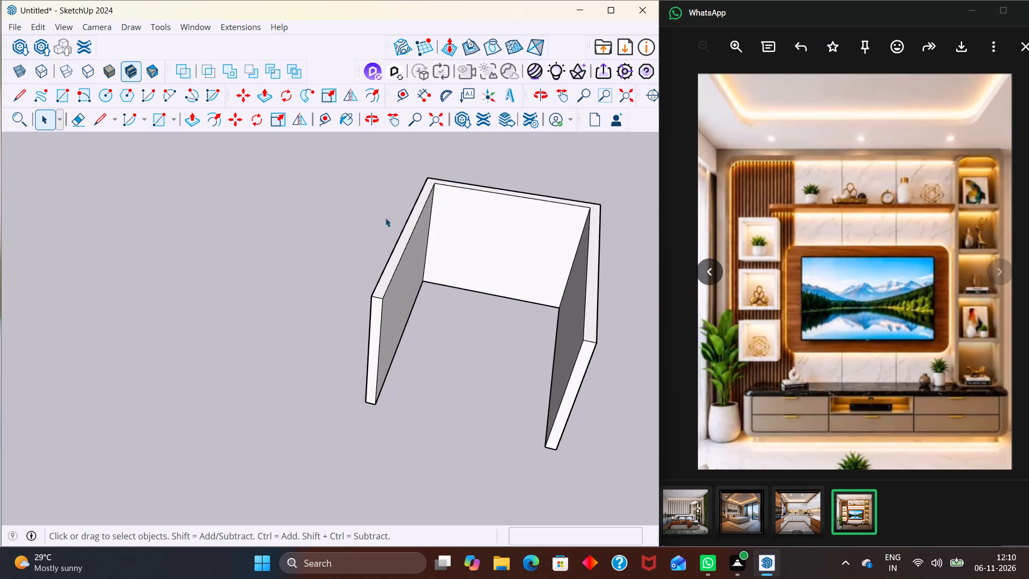
# Start a new group and draw a rectangle over the wall tops between opposite outer corners.
pyautogui.rightClick(337, 222)
pyautogui.click(407, 261)
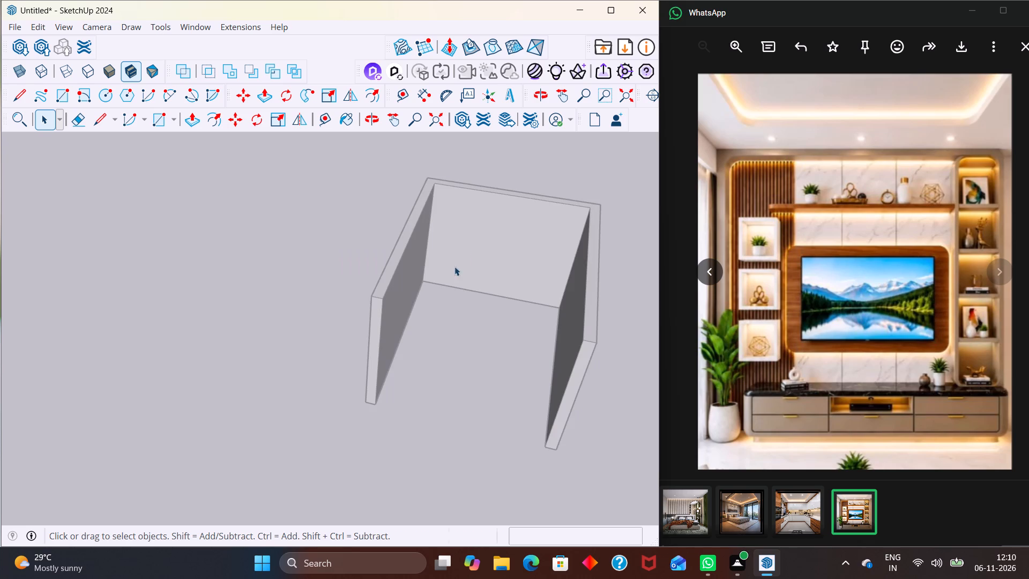
pyautogui.press('r')
pyautogui.click(429, 178)
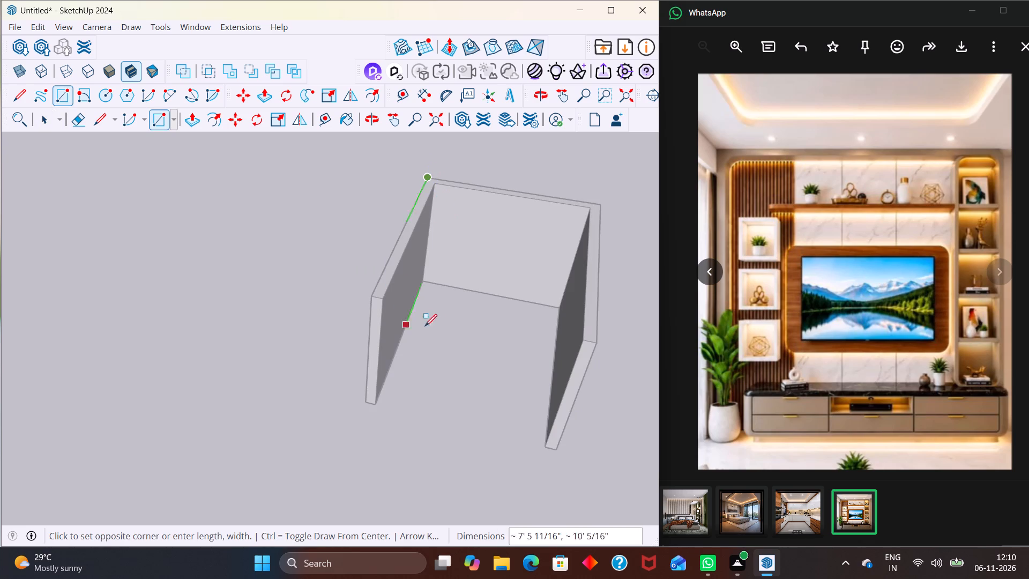
pyautogui.click(595, 340)
pyautogui.press('space')
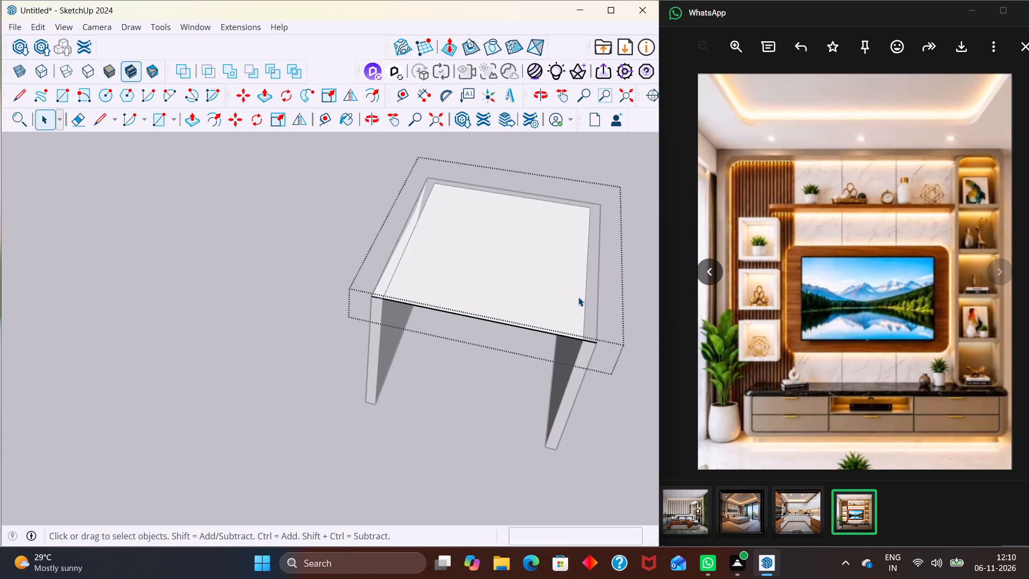
# Pull the rectangle over the walls up by 6" to form a ceiling slab.
pyautogui.press('p')
pyautogui.click(525, 300)
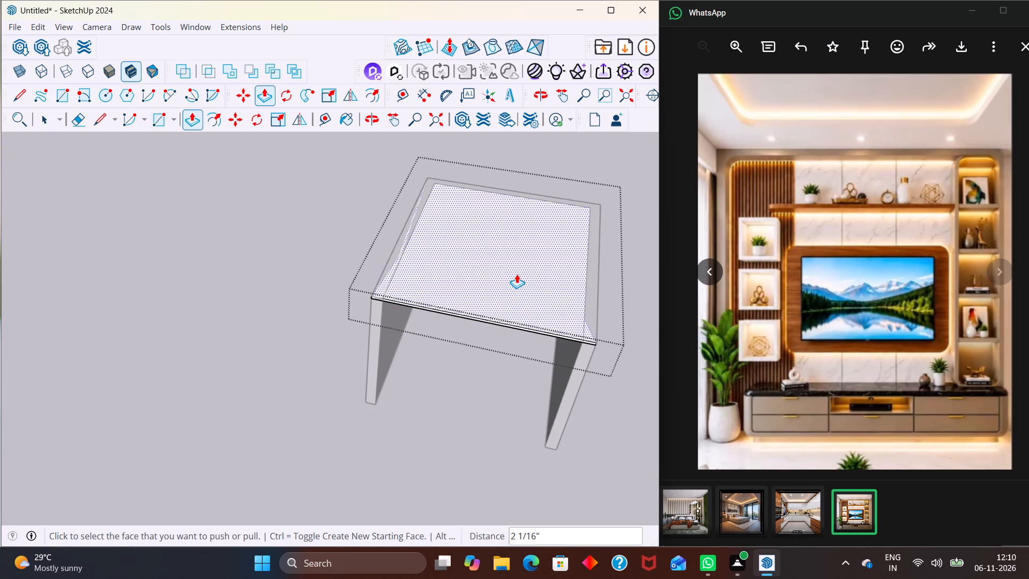
pyautogui.moveTo(483, 301); pyautogui.dragTo(493, 180, button='middle')
pyautogui.click(486, 248)
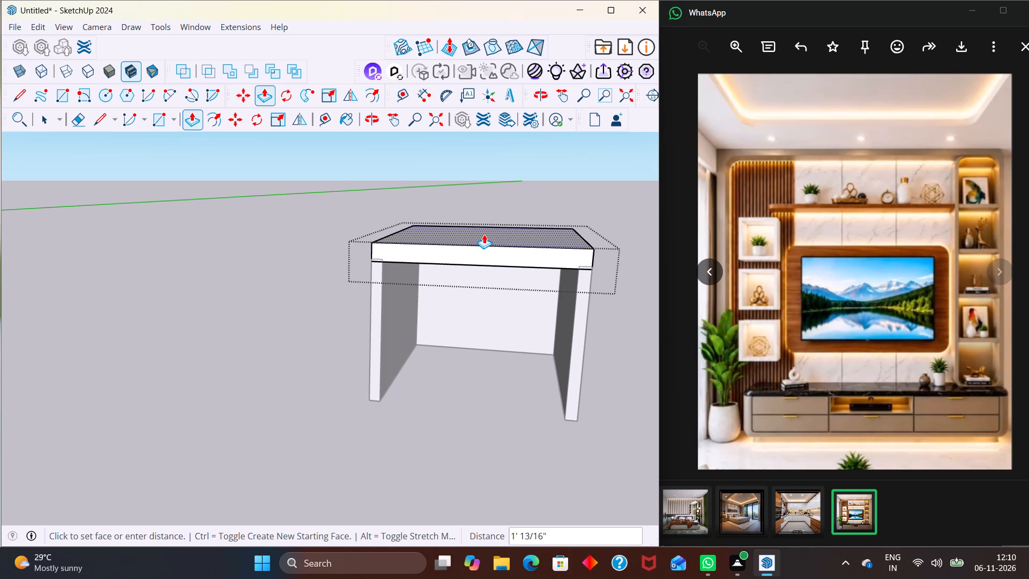
pyautogui.write('6"')
pyautogui.press('Return')
pyautogui.press('space')
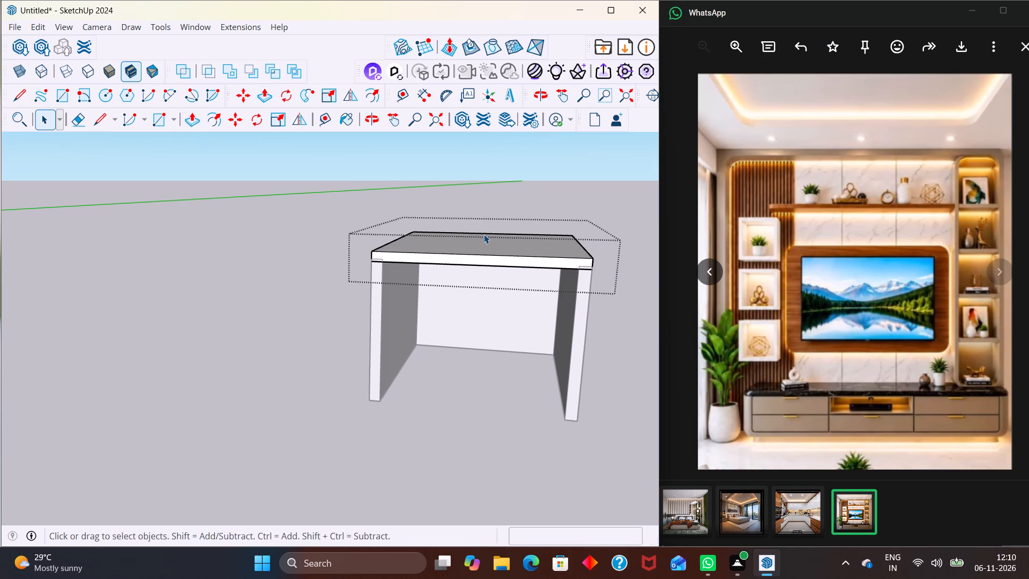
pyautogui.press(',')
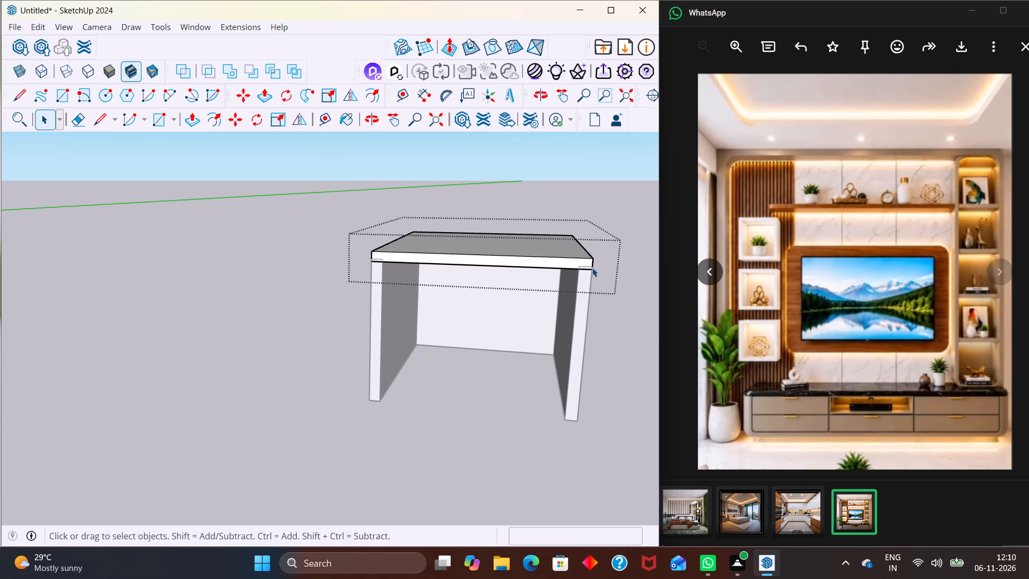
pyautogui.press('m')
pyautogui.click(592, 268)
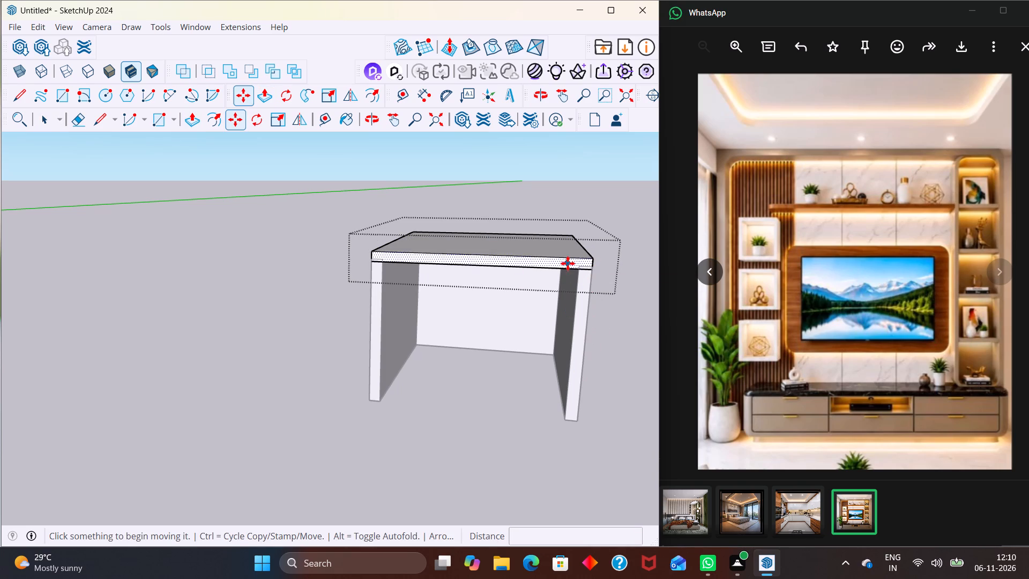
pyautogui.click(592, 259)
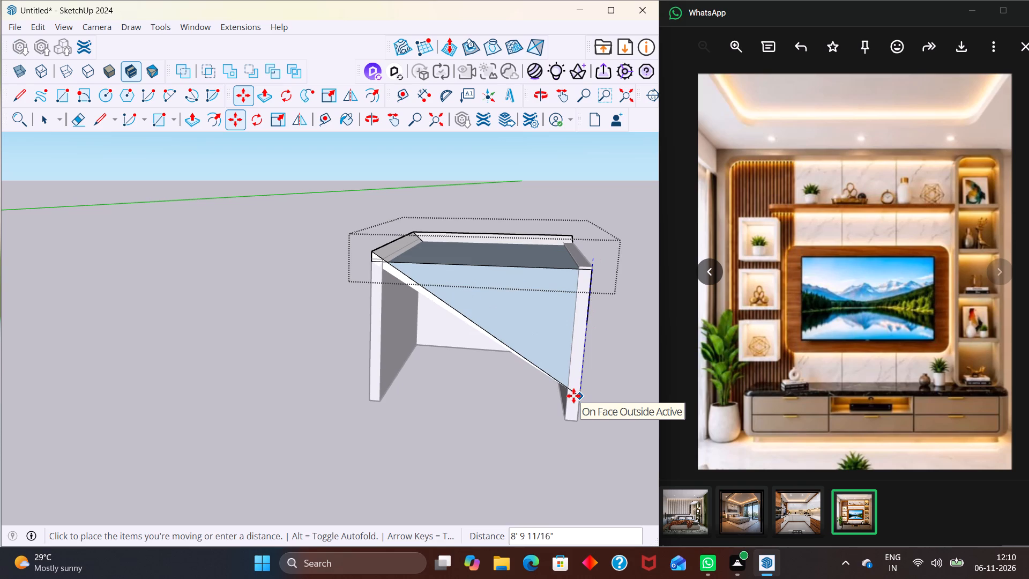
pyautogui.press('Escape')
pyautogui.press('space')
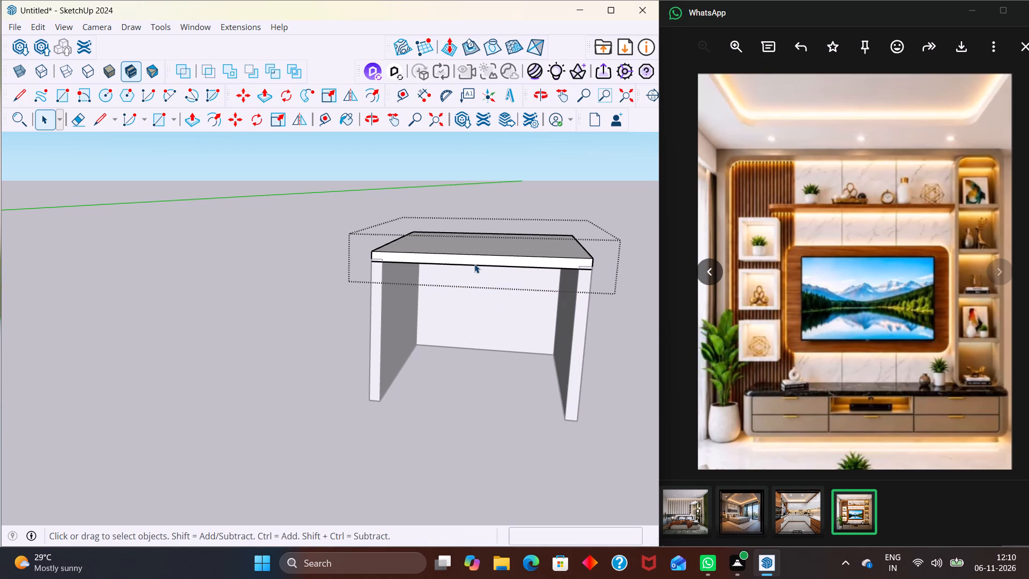
# Copy the ceiling slab straight down to the bottom of the walls to form the floor, and leave the group.
pyautogui.doubleClick(474, 264)
pyautogui.doubleClick(473, 261)
pyautogui.press('m')
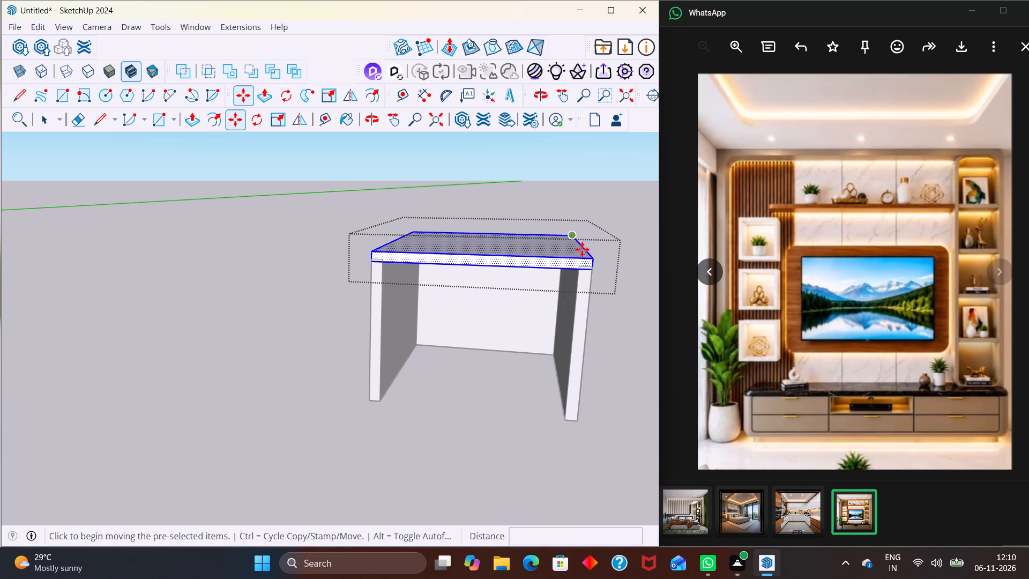
pyautogui.click(589, 259)
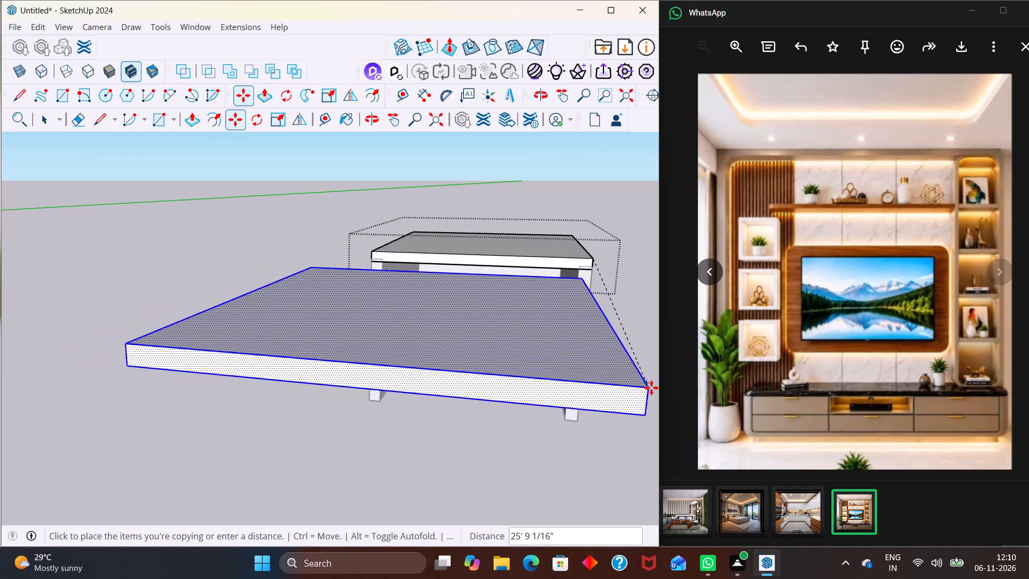
pyautogui.scroll(-5, 654, 387)
pyautogui.scroll(6, 592, 419)
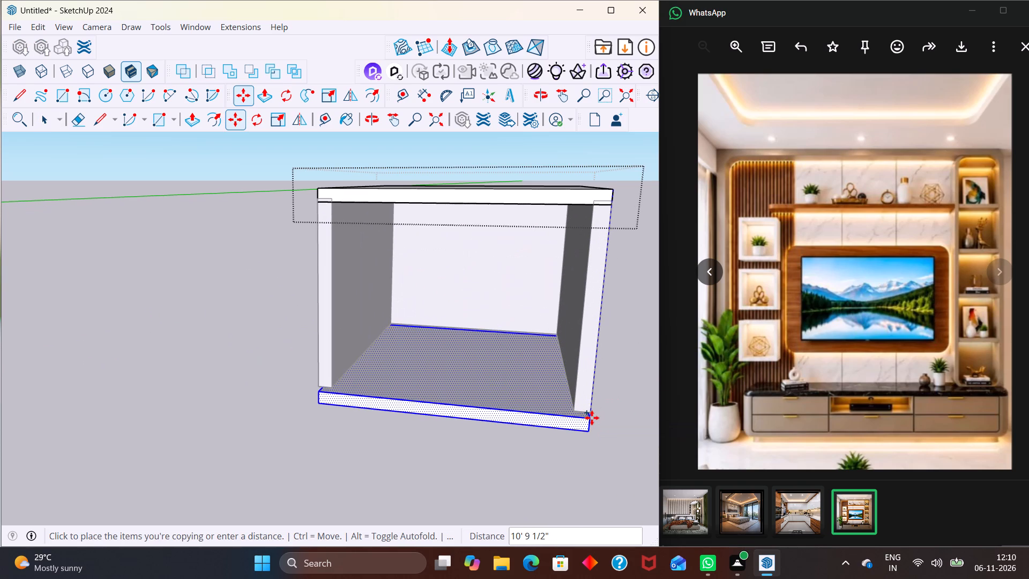
pyautogui.click(592, 415)
pyautogui.press('space')
pyautogui.scroll(-6, 528, 357)
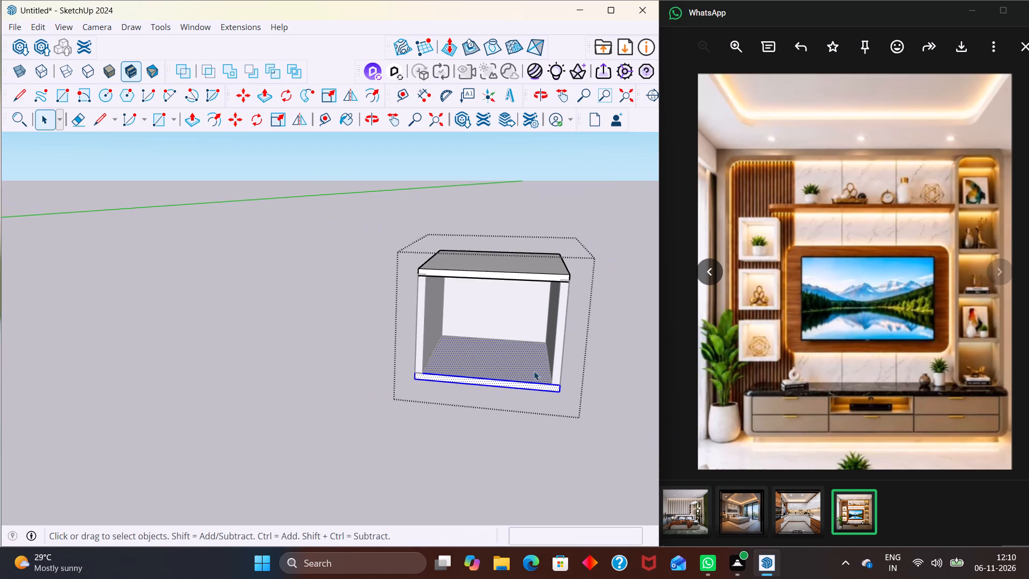
pyautogui.click(529, 459)
# Move the ceiling slab up about 2" so its underside meets the wall tops, and leave the group.
pyautogui.moveTo(504, 349); pyautogui.dragTo(468, 274, button='middle')
pyautogui.moveTo(577, 301); pyautogui.dragTo(610, 311, button='middle')
pyautogui.scroll(2, 468, 281)
pyautogui.moveTo(480, 290); pyautogui.dragTo(516, 291, button='middle')
pyautogui.scroll(2, 452, 238)
pyautogui.moveTo(480, 262); pyautogui.dragTo(421, 284, button='middle')
pyautogui.middleClick(497, 266)
pyautogui.scroll(7, 497, 266)
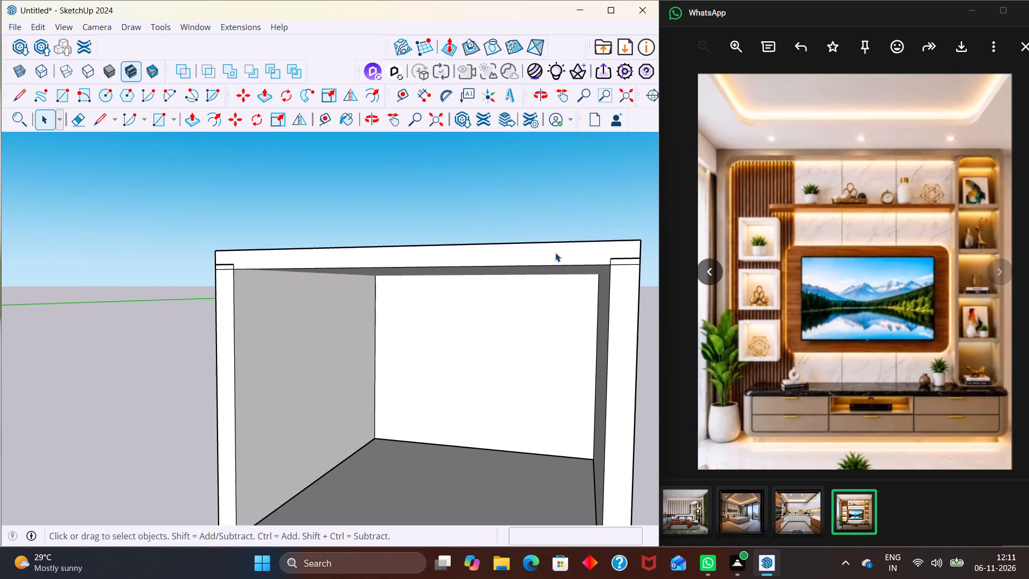
pyautogui.doubleClick(539, 253)
pyautogui.scroll(4, 583, 264)
pyautogui.moveTo(568, 279); pyautogui.dragTo(421, 291, button='middle')
pyautogui.scroll(-3, 434, 286)
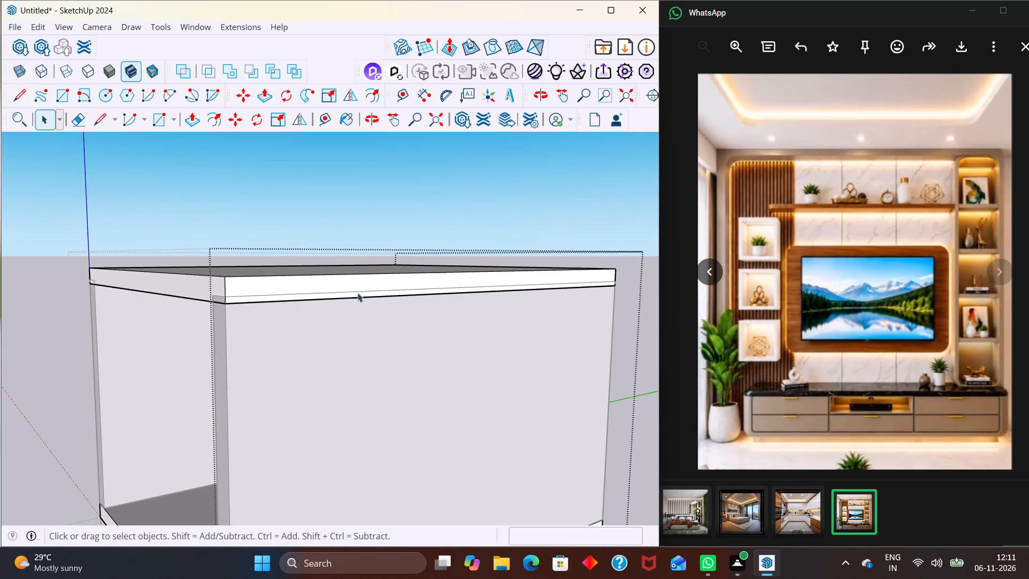
pyautogui.doubleClick(356, 288)
pyautogui.moveTo(371, 283); pyautogui.dragTo(532, 296, button='middle')
pyautogui.doubleClick(334, 309)
pyautogui.tripleClick(350, 303)
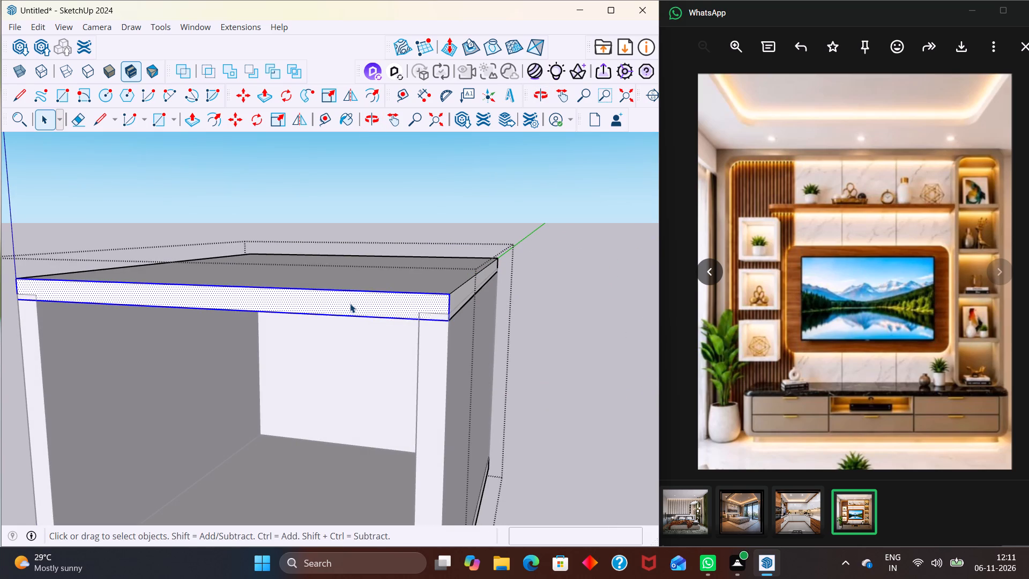
pyautogui.press('m')
pyautogui.scroll(3, 461, 297)
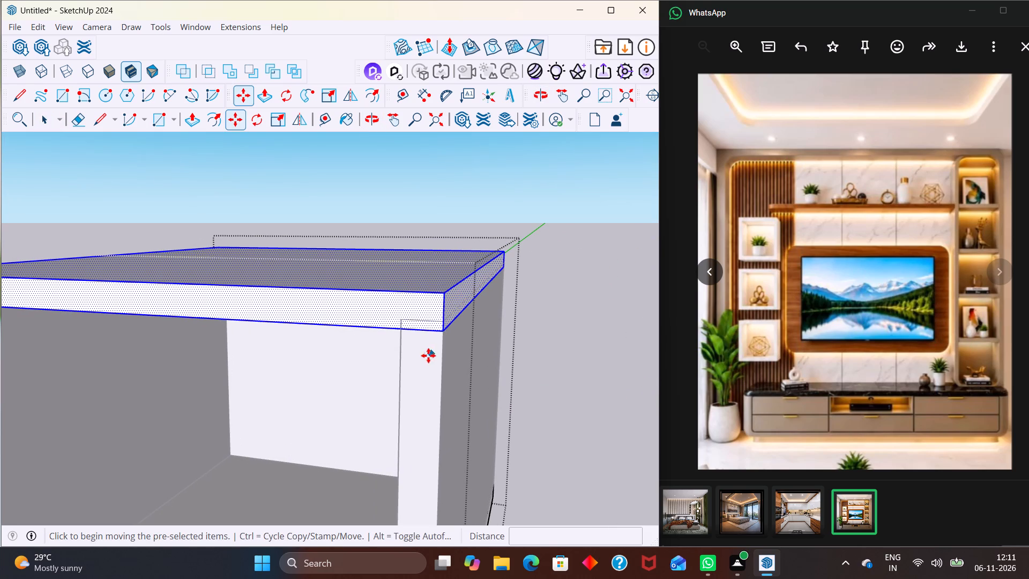
pyautogui.click(442, 333)
pyautogui.click(443, 320)
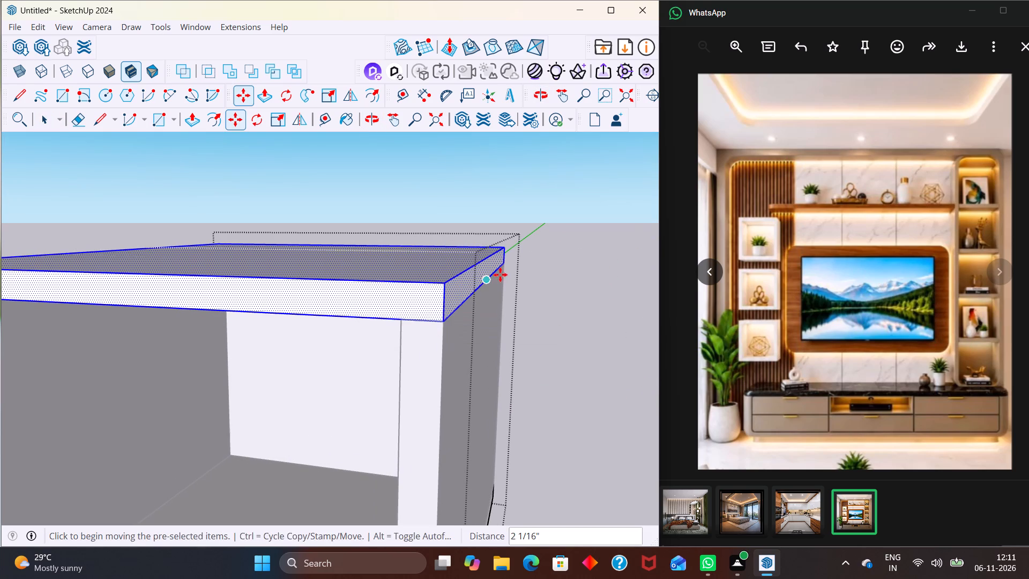
pyautogui.press('space')
pyautogui.scroll(-4, 500, 274)
pyautogui.click(502, 305)
pyautogui.scroll(-4, 400, 345)
pyautogui.moveTo(409, 359); pyautogui.dragTo(448, 324, button='middle')
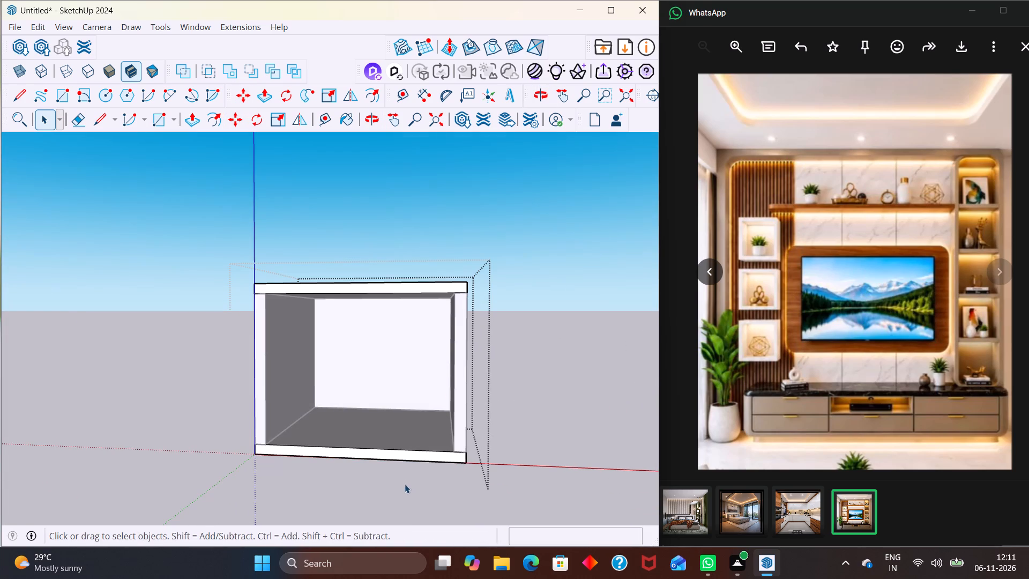
pyautogui.click(435, 473)
pyautogui.scroll(-2, 508, 398)
pyautogui.click(552, 412)
# Examine the room shell from several angles, inside and outside, checking how the walls, floor and ceiling meet.
pyautogui.moveTo(568, 426); pyautogui.dragTo(648, 412, button='middle')
pyautogui.moveTo(390, 431); pyautogui.dragTo(357, 368, button='middle')
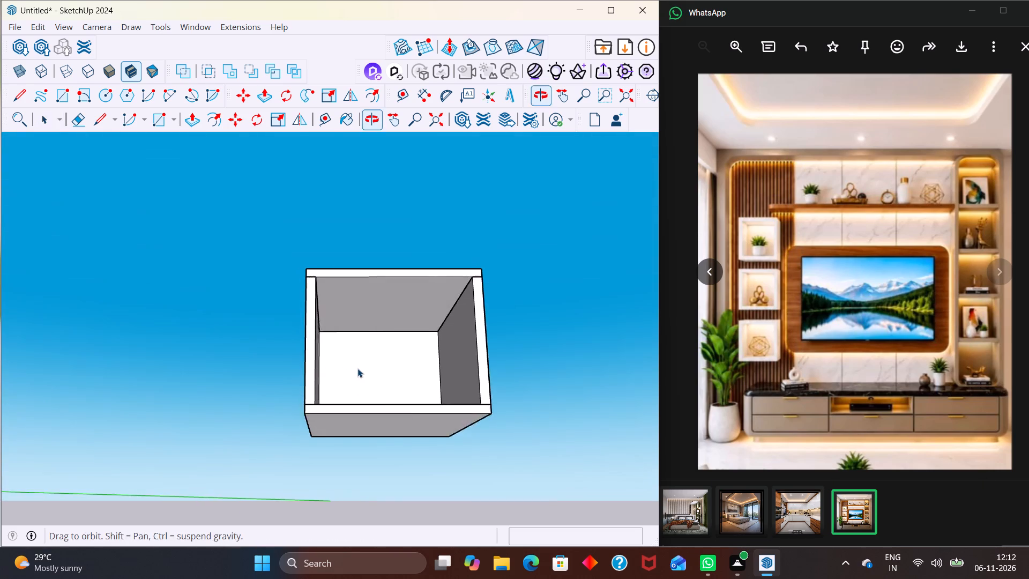
pyautogui.moveTo(357, 368); pyautogui.dragTo(356, 368, button='middle')
pyautogui.scroll(1, 362, 369)
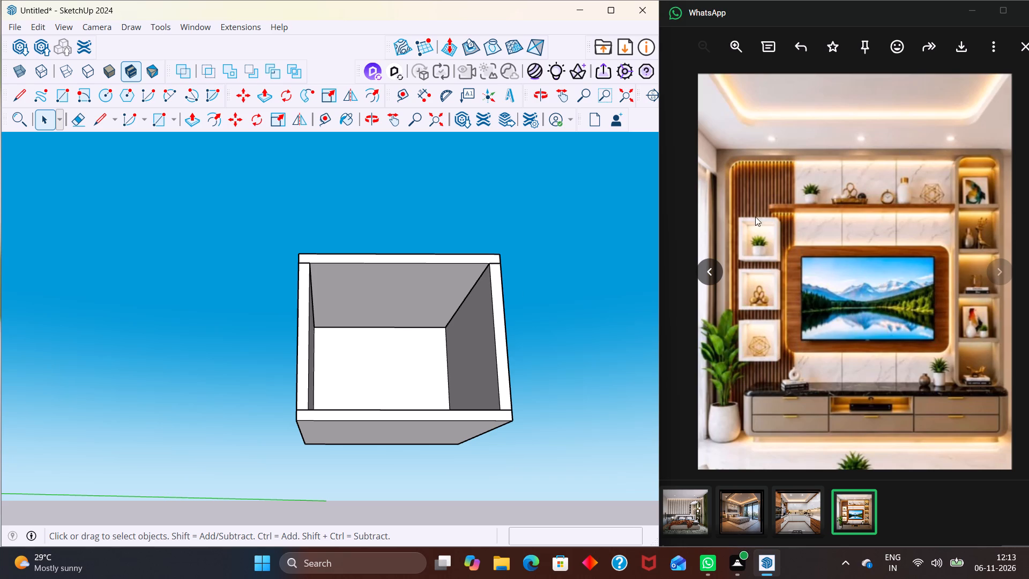
pyautogui.scroll(-1, 713, 283)
pyautogui.moveTo(589, 306); pyautogui.dragTo(476, 385, button='middle')
pyautogui.scroll(-1, 399, 373)
pyautogui.moveTo(408, 383); pyautogui.dragTo(435, 421, button='middle')
pyautogui.moveTo(428, 415); pyautogui.dragTo(469, 405, button='middle')
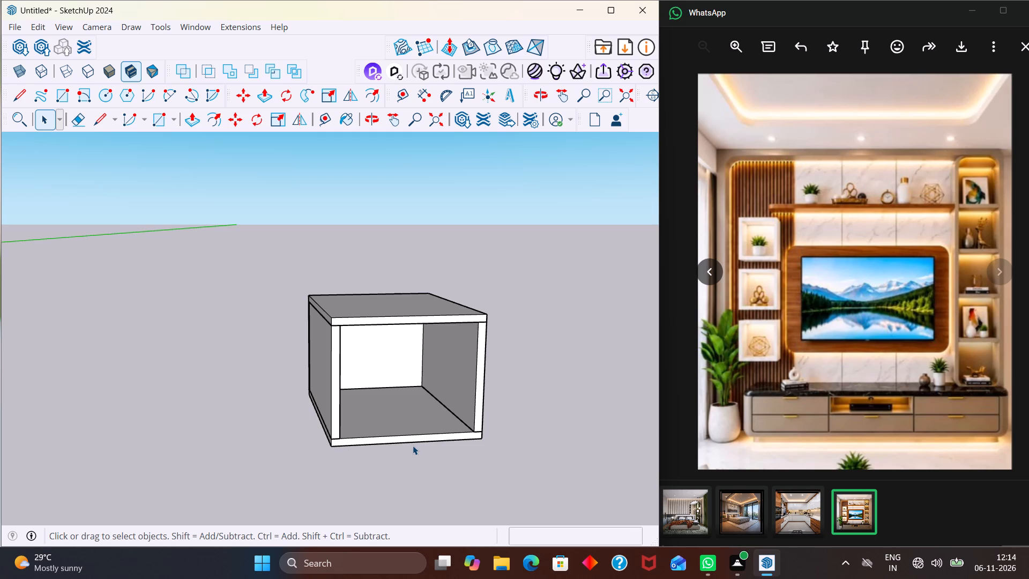
pyautogui.moveTo(386, 454); pyautogui.dragTo(439, 463, button='middle')
pyautogui.moveTo(438, 447); pyautogui.dragTo(398, 438, button='middle')
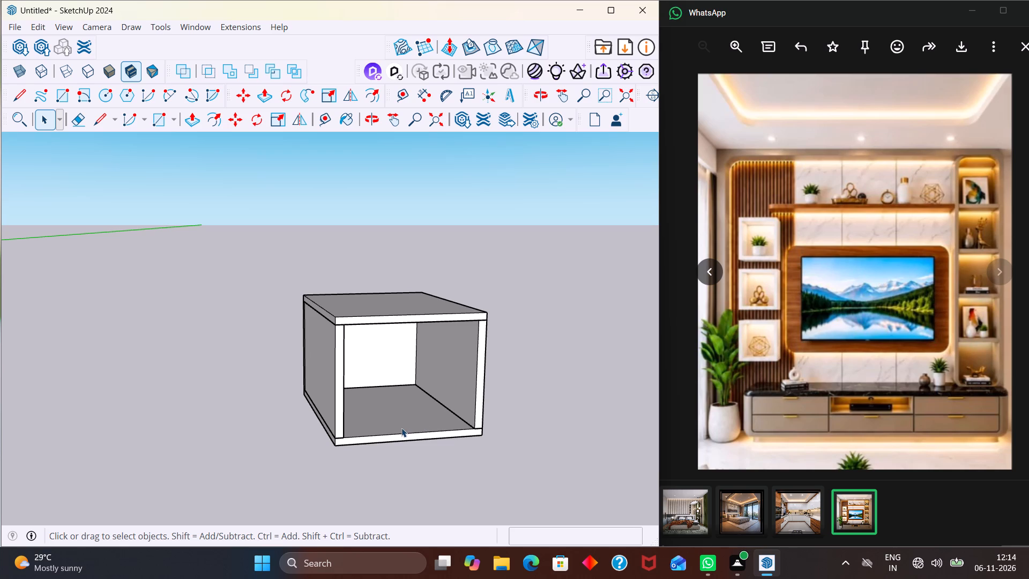
pyautogui.scroll(-1, 401, 428)
pyautogui.moveTo(378, 411); pyautogui.dragTo(354, 404, button='middle')
pyautogui.moveTo(437, 414); pyautogui.dragTo(427, 413, button='middle')
pyautogui.scroll(-1, 434, 413)
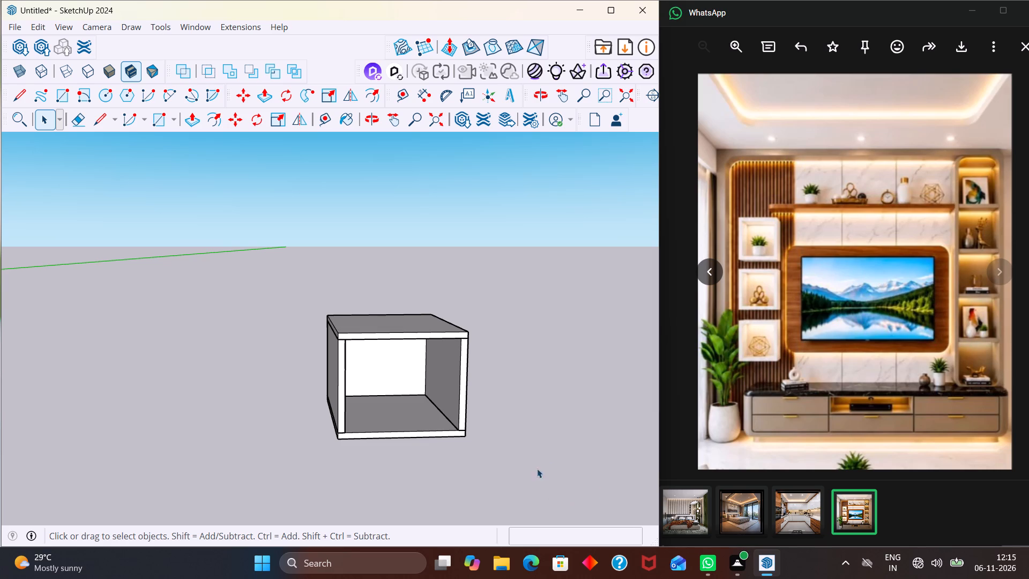
pyautogui.scroll(-1, 373, 475)
pyautogui.moveTo(379, 475); pyautogui.dragTo(452, 449, button='middle')
pyautogui.moveTo(374, 441); pyautogui.dragTo(334, 440, button='middle')
pyautogui.scroll(3, 409, 418)
pyautogui.moveTo(390, 421); pyautogui.dragTo(276, 404, button='middle')
pyautogui.scroll(1, 283, 397)
pyautogui.moveTo(318, 394); pyautogui.dragTo(337, 437, button='middle')
pyautogui.scroll(1, 366, 410)
pyautogui.moveTo(363, 420); pyautogui.dragTo(360, 367, button='middle')
pyautogui.scroll(2, 385, 346)
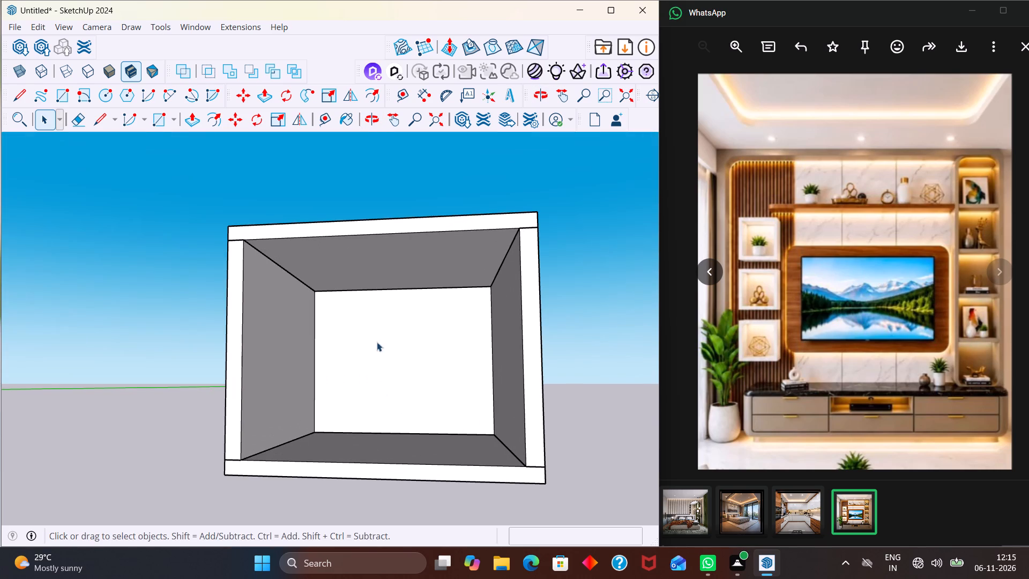
# Draw a rectangular outline of lines on the back wall, about 7' 3" high at its right side, leaving the upper-left corner open.
pyautogui.moveTo(362, 354); pyautogui.dragTo(377, 307, button='middle')
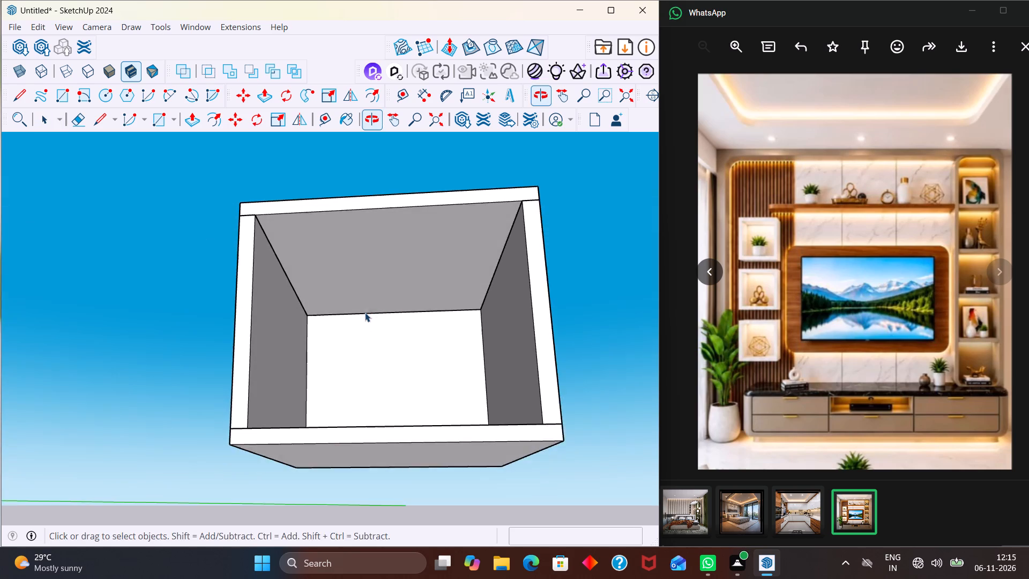
pyautogui.scroll(1, 357, 329)
pyautogui.moveTo(331, 392); pyautogui.dragTo(342, 426, button='middle')
pyautogui.press('l')
pyautogui.scroll(1, 320, 429)
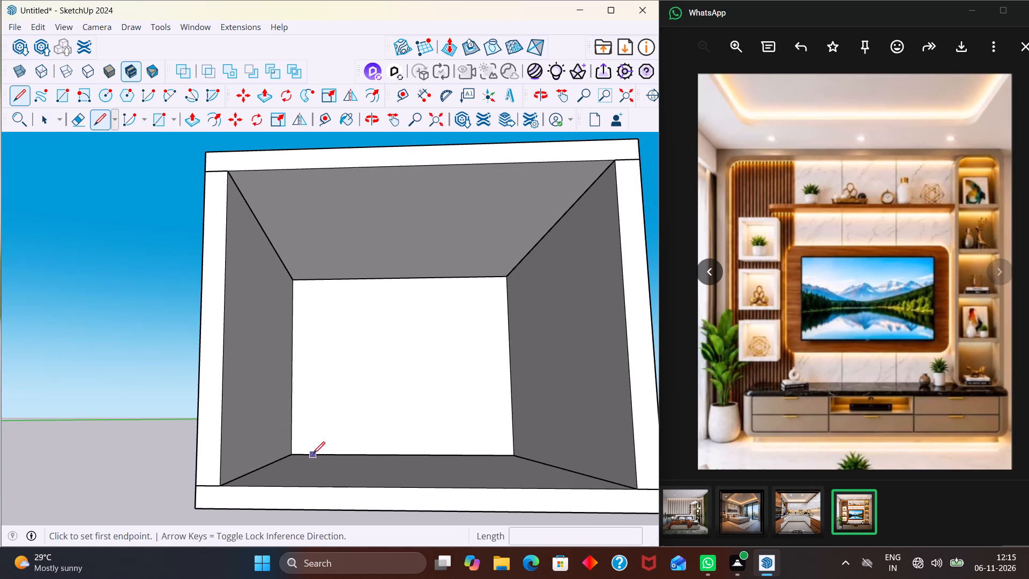
pyautogui.click(311, 434)
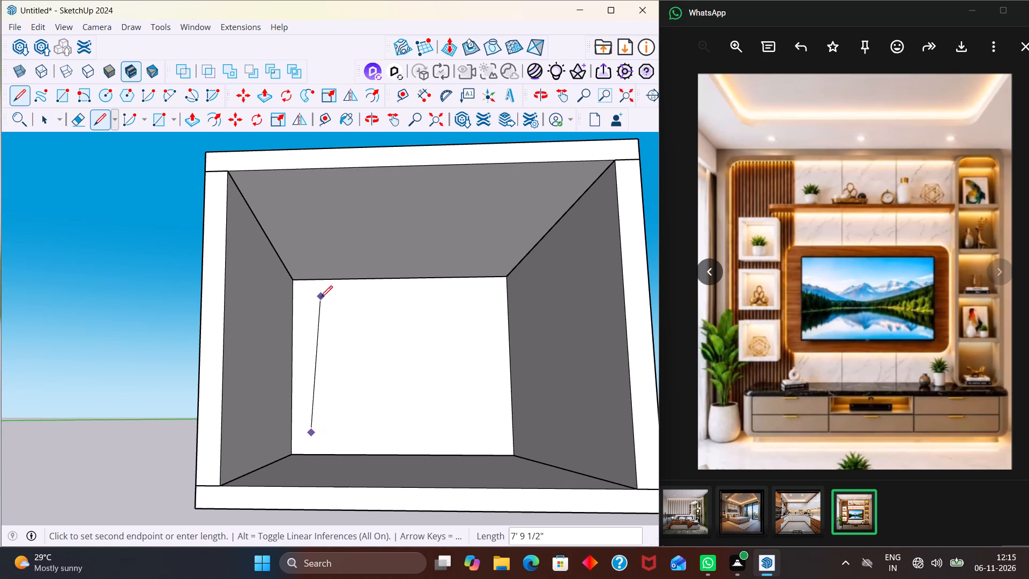
pyautogui.click(315, 307)
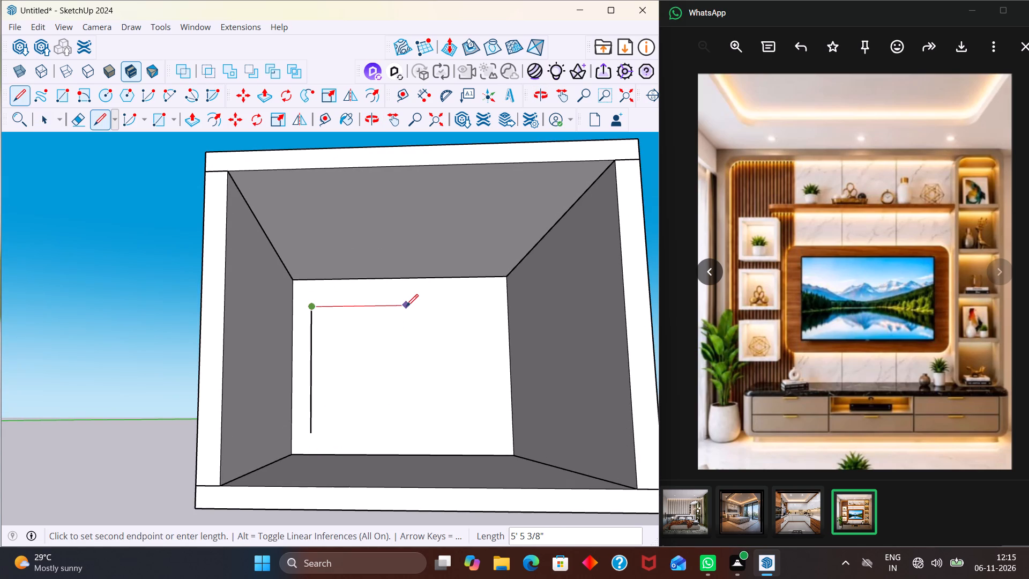
pyautogui.press('space')
pyautogui.press('l')
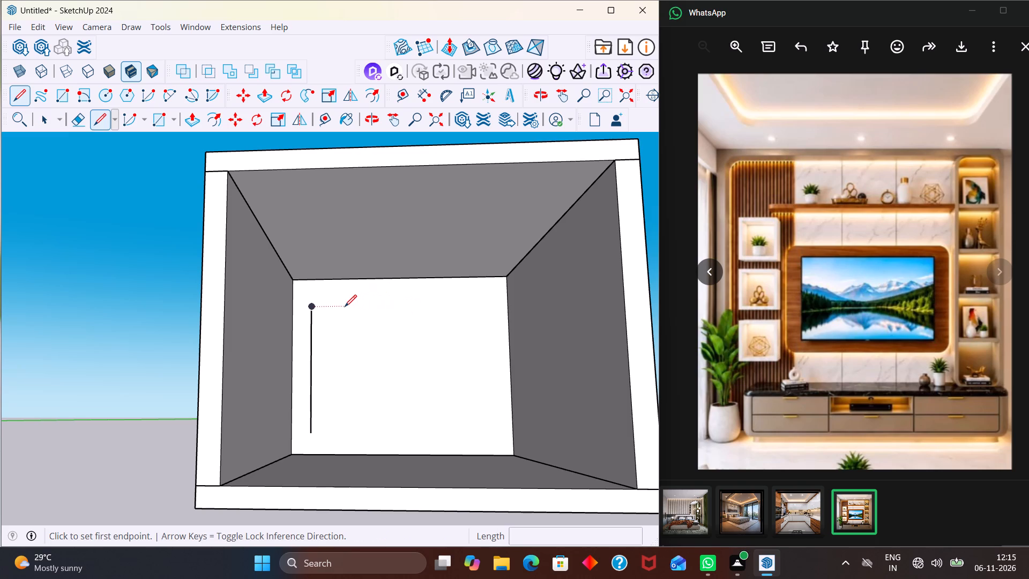
pyautogui.click(336, 306)
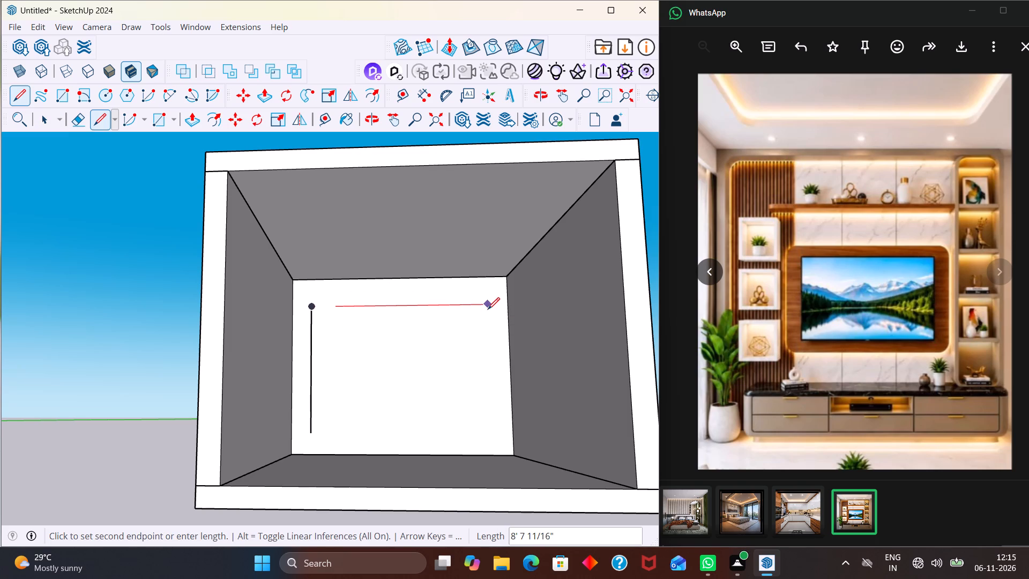
pyautogui.click(488, 309)
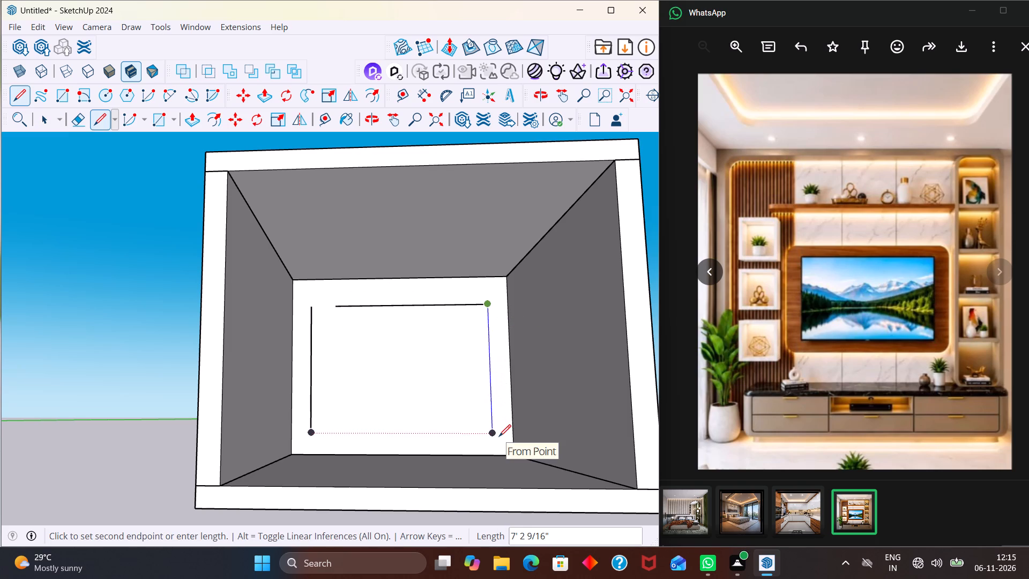
pyautogui.click(499, 436)
pyautogui.click(311, 437)
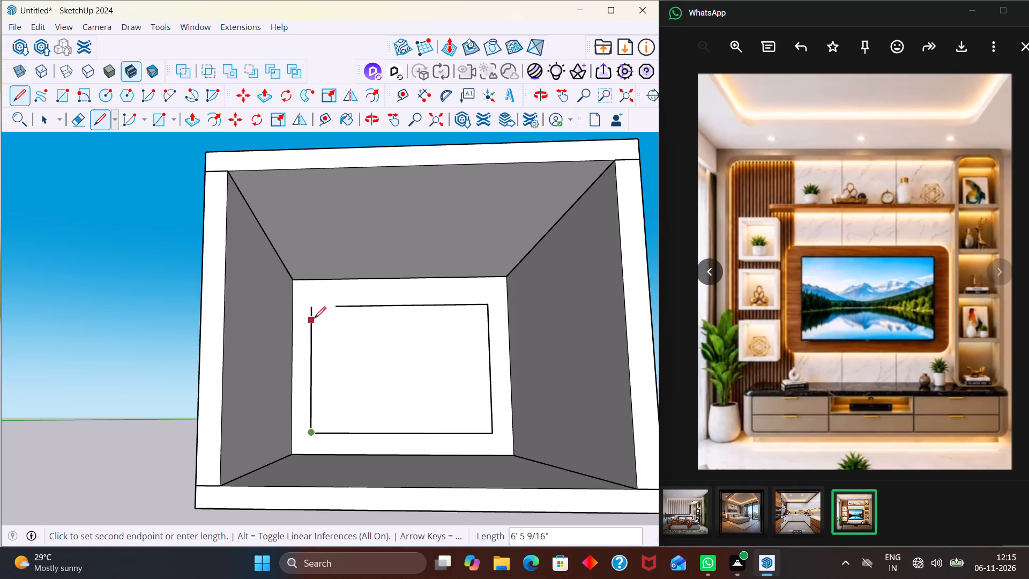
pyautogui.press('Escape')
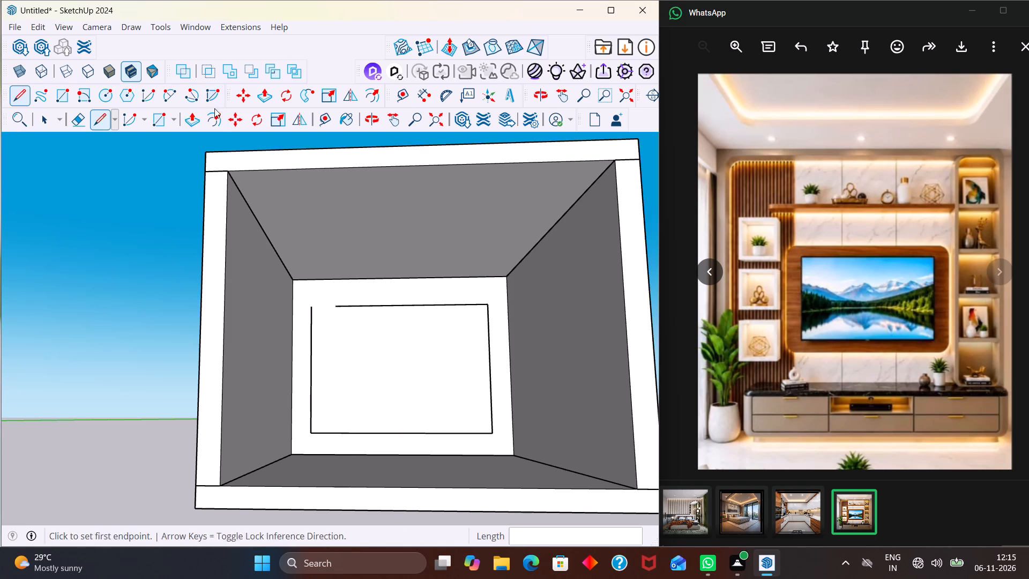
pyautogui.press('Escape')
pyautogui.press('s')
pyautogui.press('Escape')
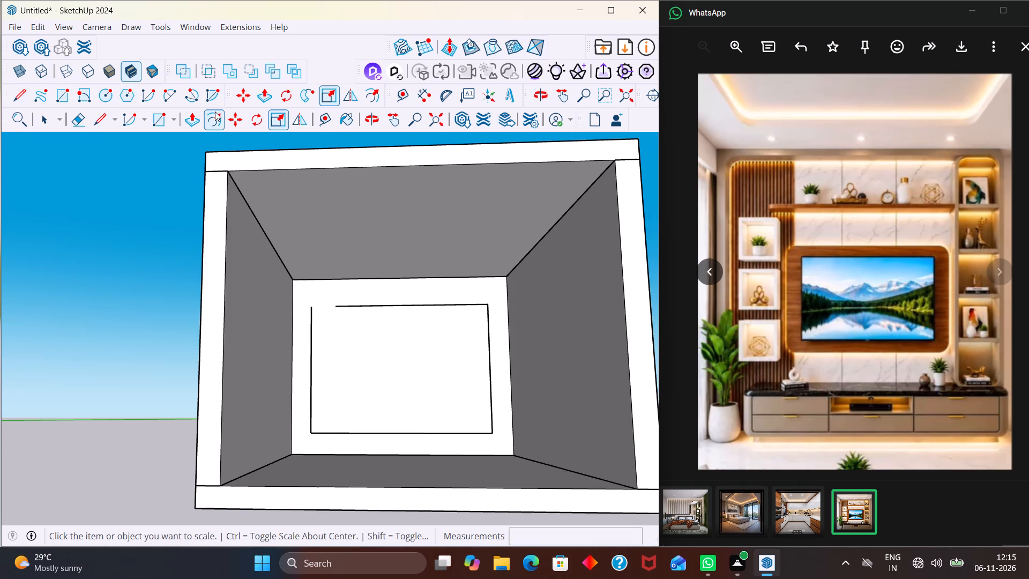
# Round the outline's open upper-left corner with a two-point arc tangent to both edges, with a bulge of about 5".
pyautogui.press('a')
pyautogui.scroll(4, 300, 308)
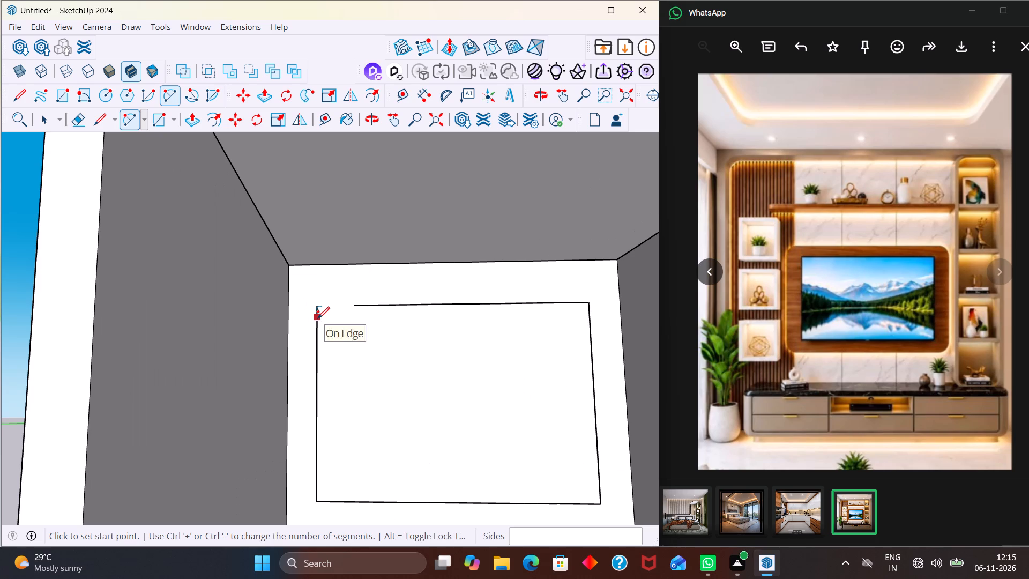
pyautogui.click(318, 318)
pyautogui.click(356, 304)
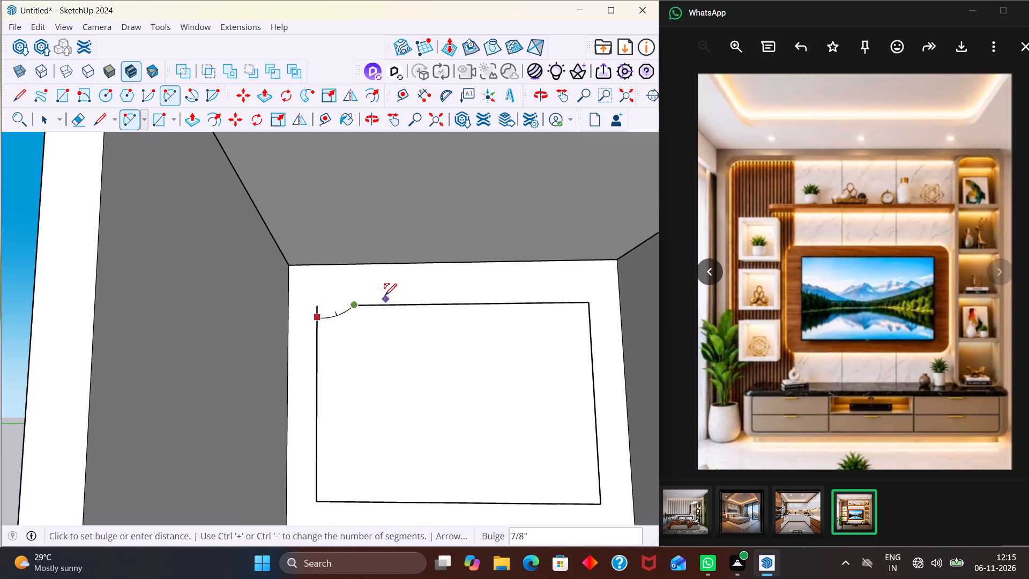
pyautogui.press('Escape')
pyautogui.click(319, 337)
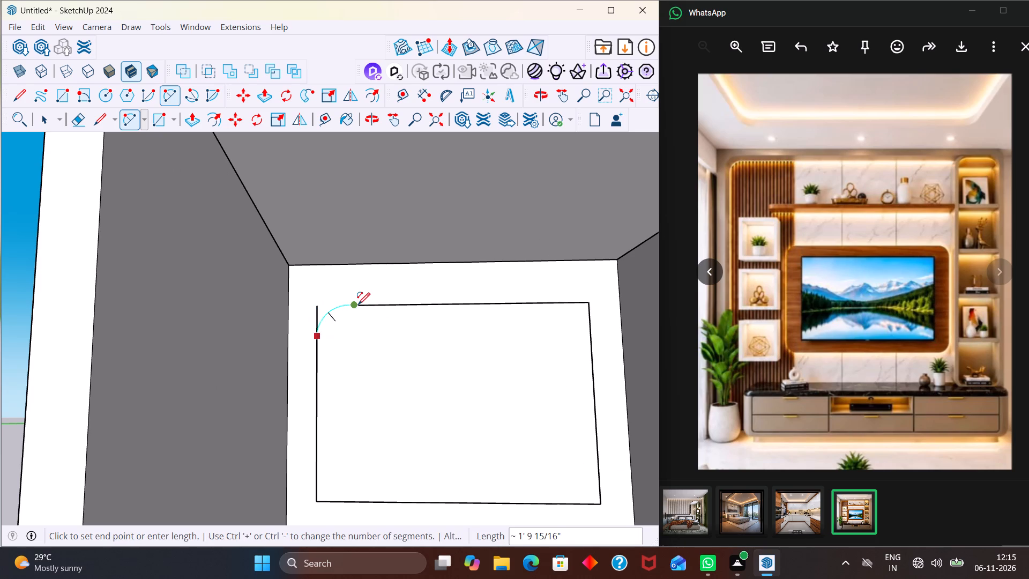
pyautogui.click(358, 305)
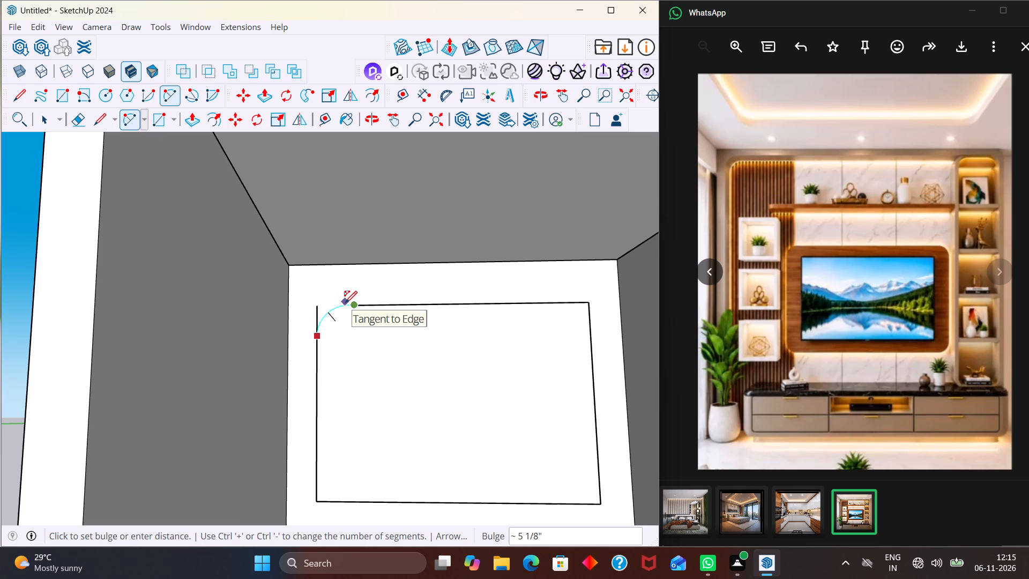
pyautogui.click(345, 303)
pyautogui.moveTo(376, 340); pyautogui.dragTo(371, 309, button='middle')
pyautogui.scroll(-3, 358, 427)
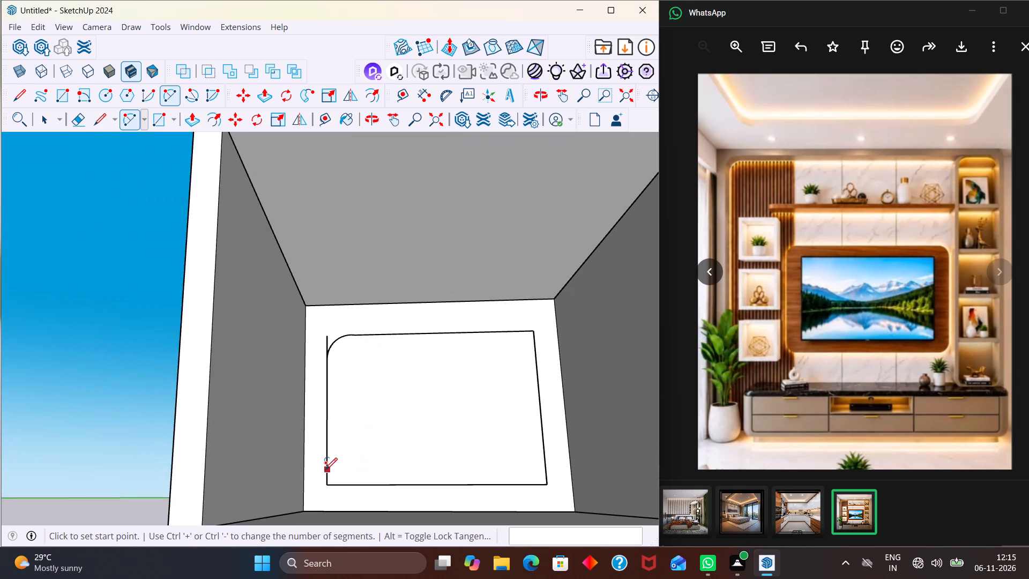
# Round the wall outline's lower-left corner with a two-point arc bulging toward the corner, radius about 1' 1".
pyautogui.click(324, 470)
pyautogui.click(343, 487)
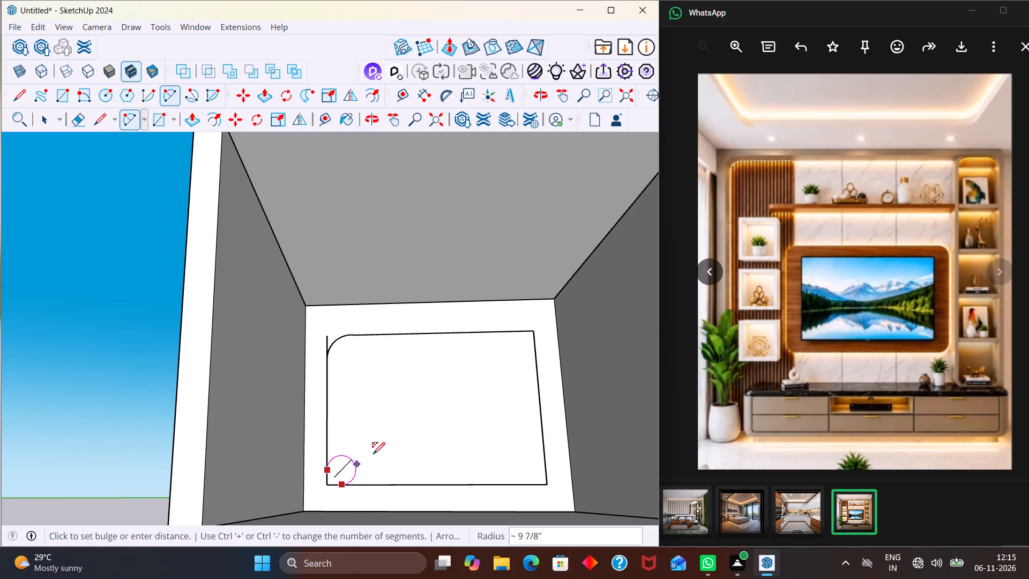
pyautogui.scroll(7, 349, 505)
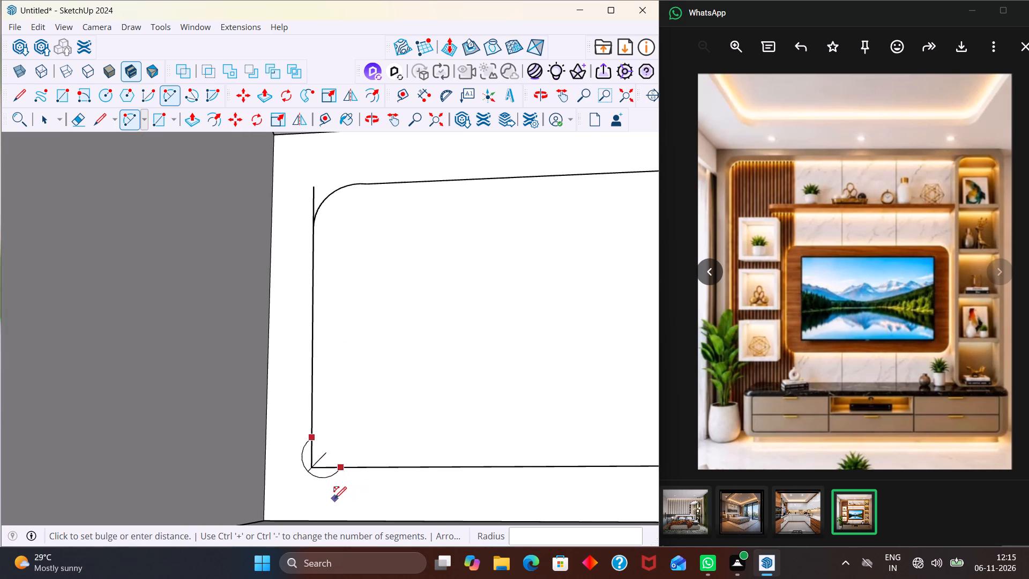
pyautogui.scroll(4, 334, 499)
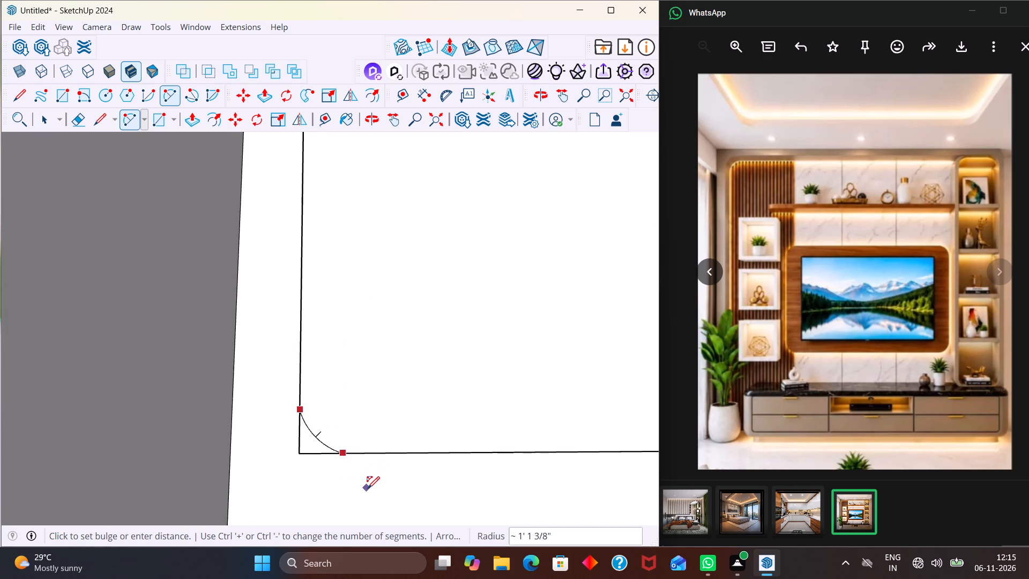
pyautogui.click(368, 488)
# Round the outline's lower-right corner with a matching two-point arc between its bottom and right edges.
pyautogui.scroll(-9, 364, 452)
pyautogui.moveTo(417, 469); pyautogui.dragTo(327, 462, button='middle')
pyautogui.scroll(-3, 443, 426)
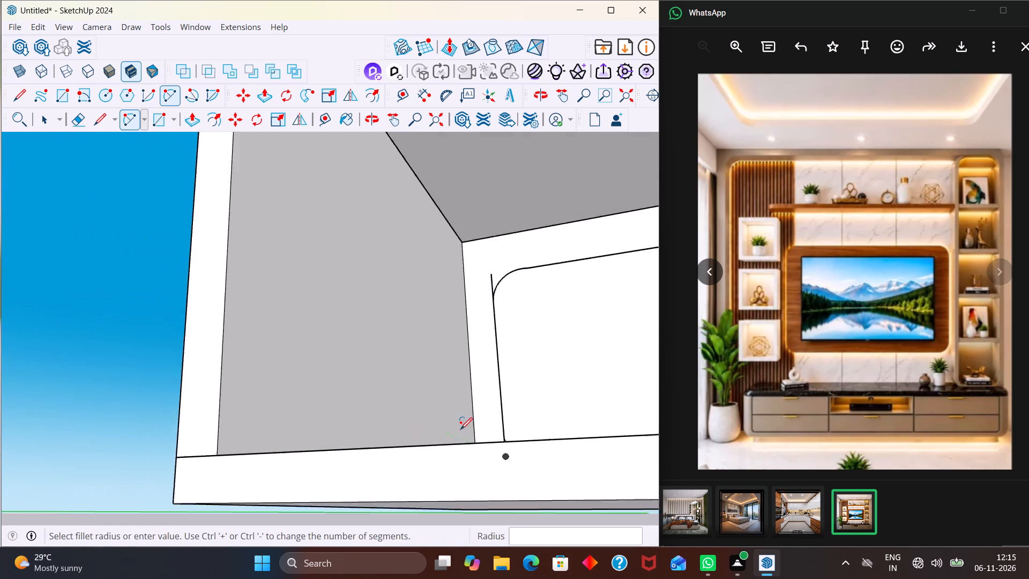
pyautogui.scroll(-13, 460, 429)
pyautogui.moveTo(534, 430); pyautogui.dragTo(599, 465, button='middle')
pyautogui.scroll(6, 599, 466)
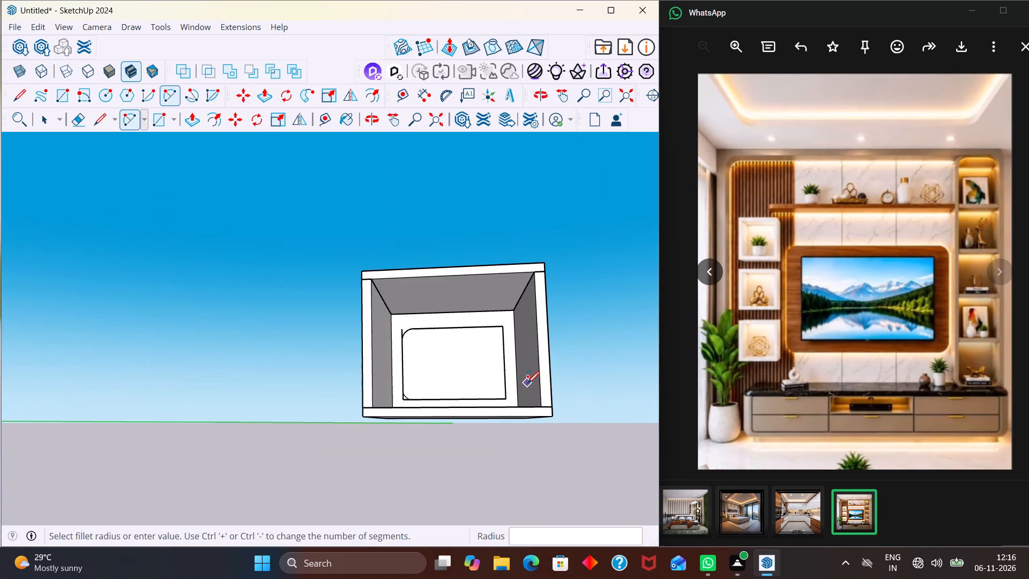
pyautogui.scroll(7, 570, 407)
pyautogui.moveTo(495, 412); pyautogui.dragTo(484, 457, button='middle')
pyautogui.scroll(8, 484, 428)
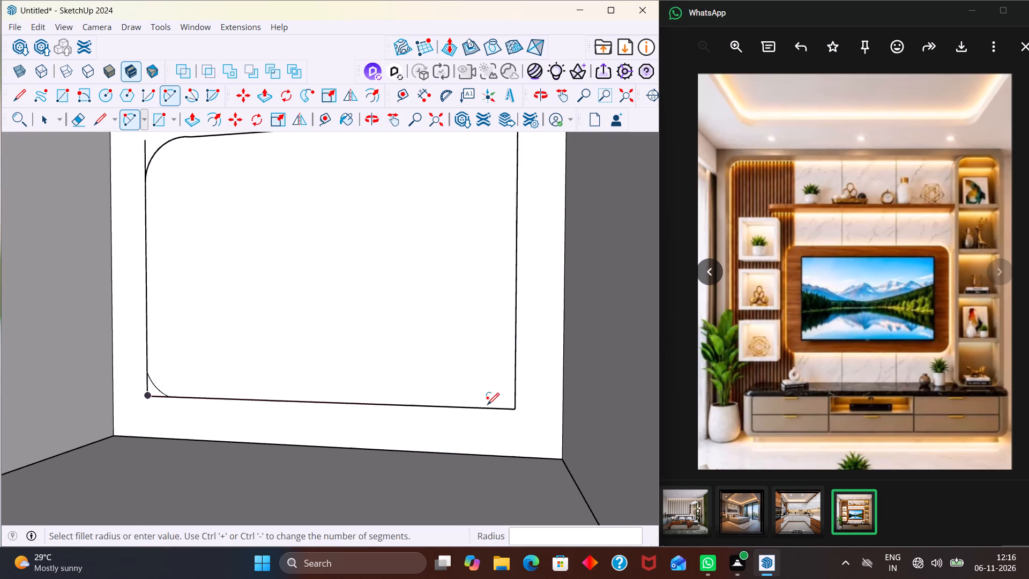
pyautogui.click(486, 408)
pyautogui.click(513, 376)
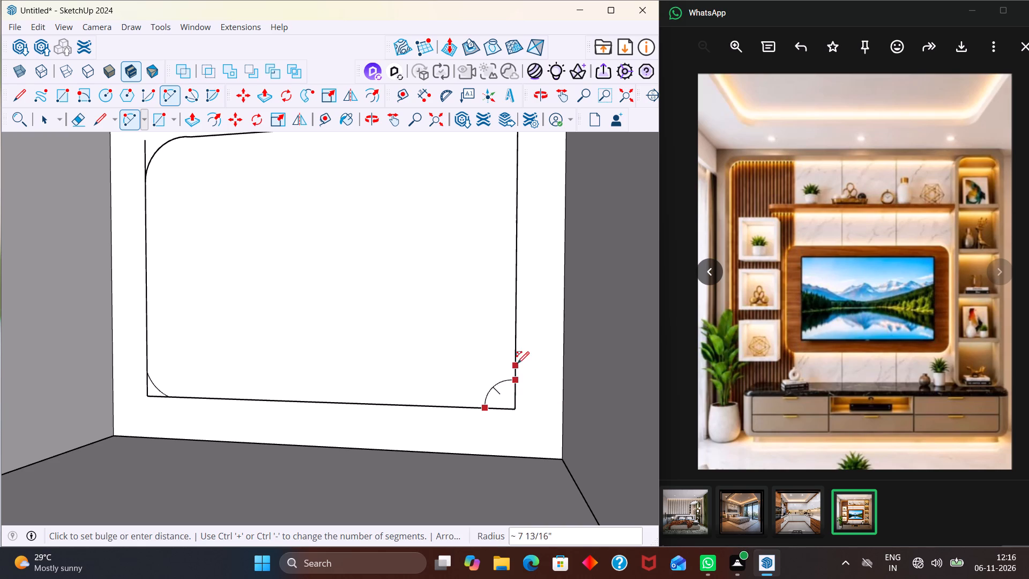
pyautogui.click(532, 372)
# Round the outline's upper-right corner with a two-point arc of about 11 1/2" radius between its top and right edges.
pyautogui.scroll(-4, 521, 344)
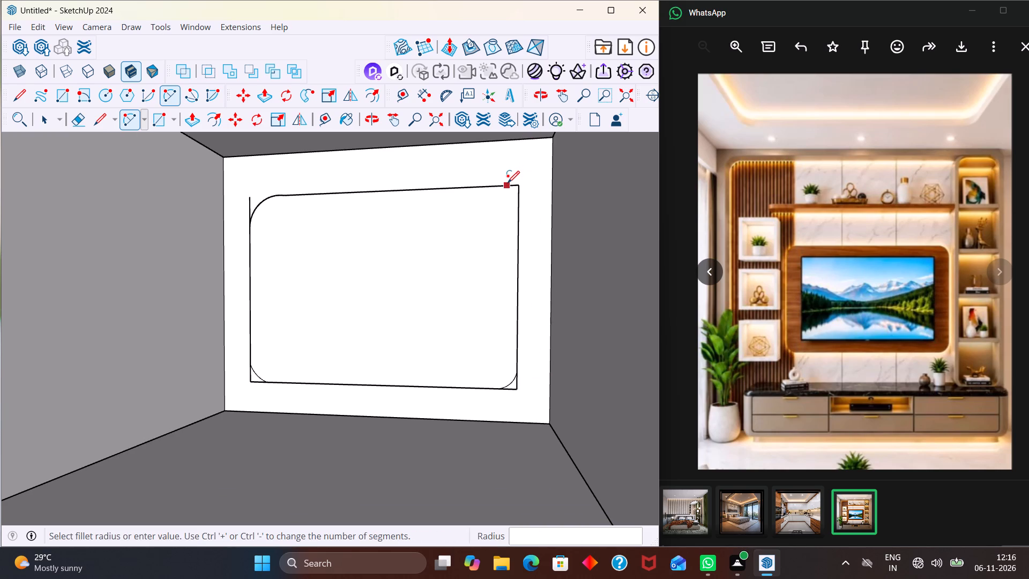
pyautogui.scroll(2, 506, 184)
pyautogui.click(487, 189)
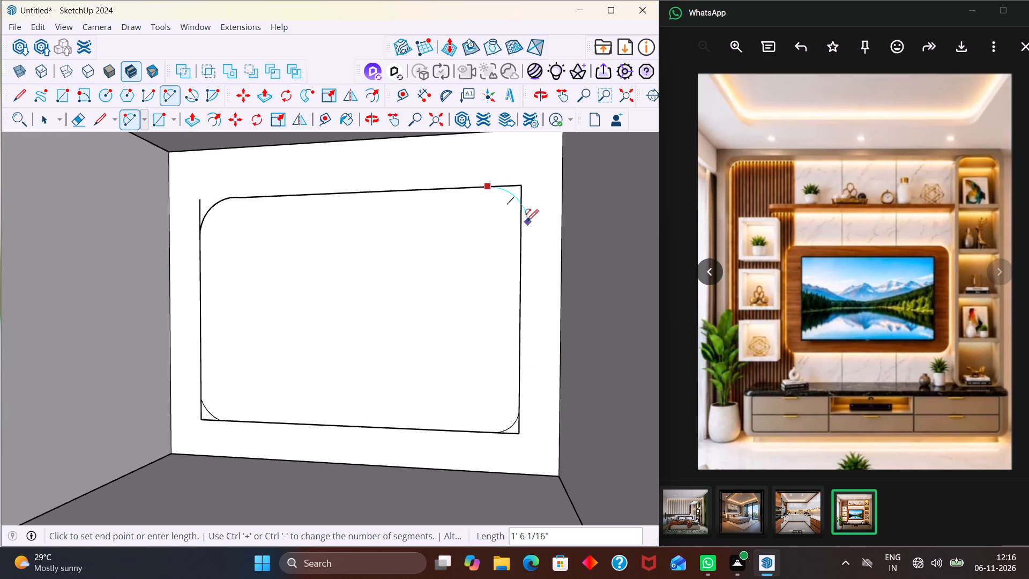
pyautogui.click(523, 218)
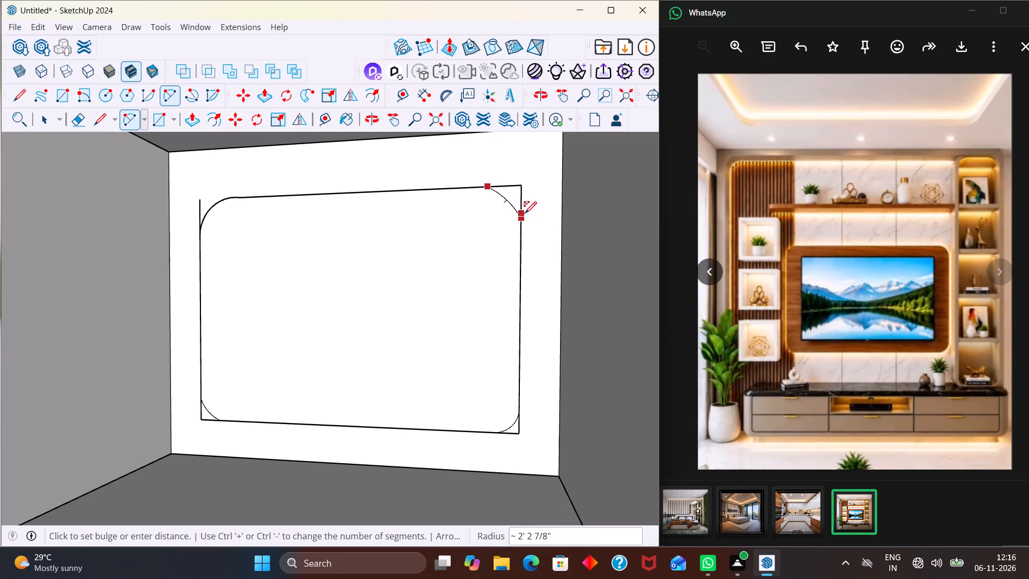
pyautogui.click(526, 206)
pyautogui.rightClick(594, 231)
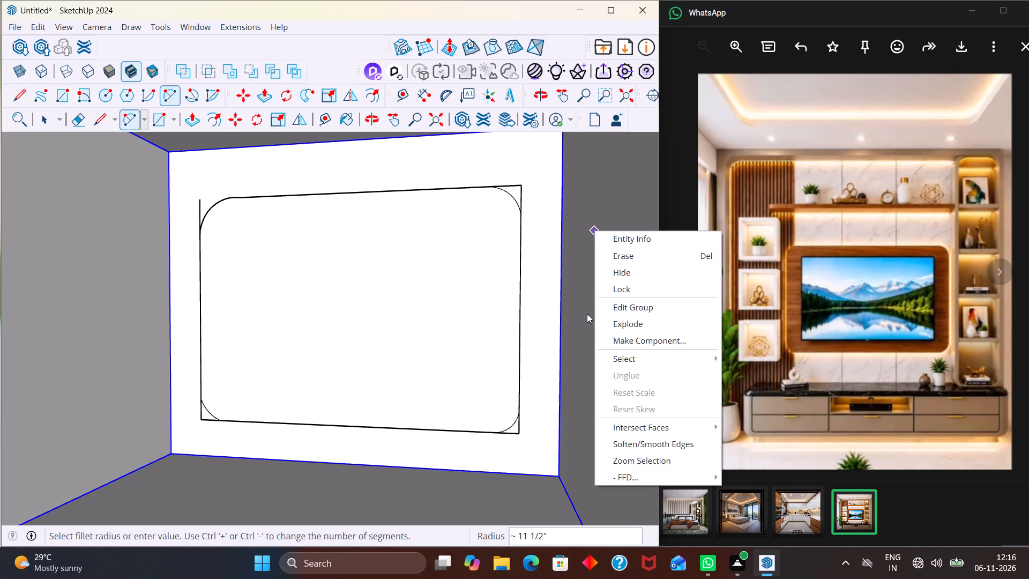
pyautogui.press('Escape')
# Erase the leftover straight edge segments outside the arcs at all the outline's corners, leaving a clean rounded rectangle.
pyautogui.press('e')
pyautogui.scroll(3, 547, 219)
pyautogui.moveTo(517, 190); pyautogui.dragTo(492, 166)
pyautogui.moveTo(497, 508); pyautogui.dragTo(533, 500)
pyautogui.scroll(-4, 557, 444)
pyautogui.moveTo(205, 267); pyautogui.dragTo(226, 258)
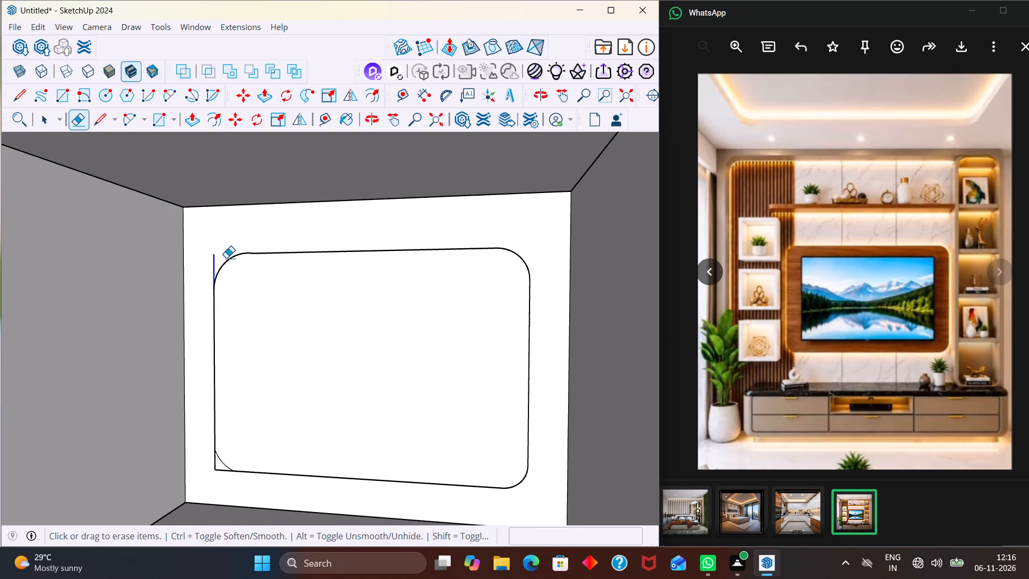
pyautogui.moveTo(226, 258); pyautogui.dragTo(227, 257)
pyautogui.scroll(-4, 312, 324)
pyautogui.scroll(6, 247, 432)
pyautogui.moveTo(276, 420); pyautogui.dragTo(271, 410)
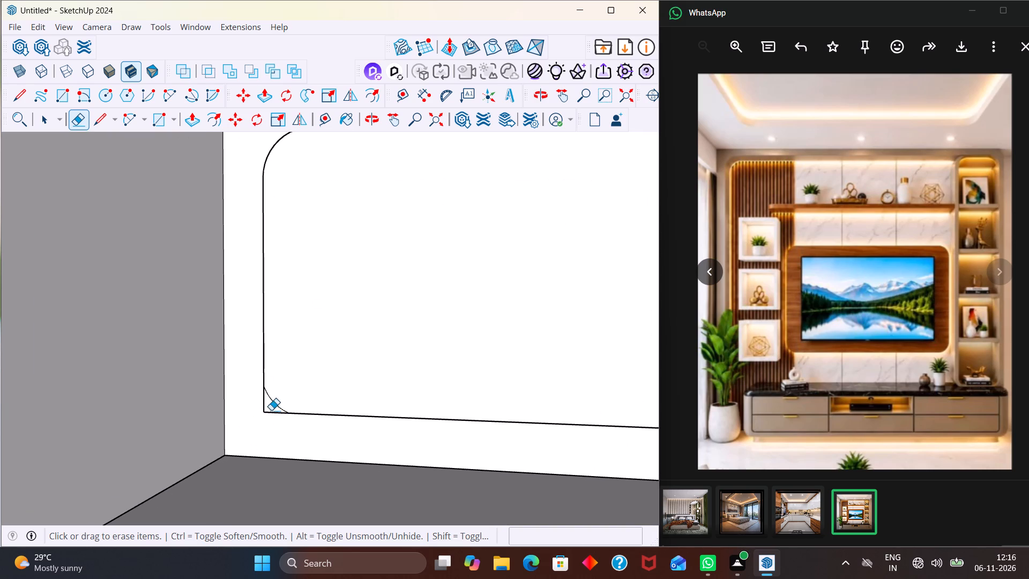
pyautogui.moveTo(271, 410); pyautogui.dragTo(262, 392)
pyautogui.press('Escape')
pyautogui.press('space')
# Examine the rounded rectangle on the back wall from several angles inside and outside the room.
pyautogui.scroll(-8, 334, 406)
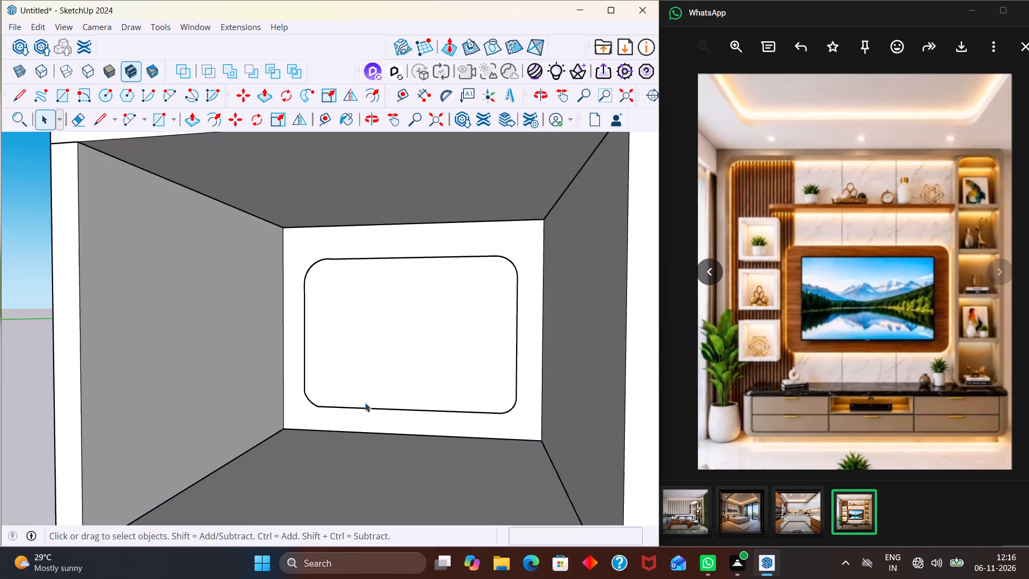
pyautogui.scroll(-4, 410, 406)
pyautogui.click(561, 390)
pyautogui.moveTo(431, 370); pyautogui.dragTo(557, 377, button='middle')
pyautogui.scroll(2, 460, 357)
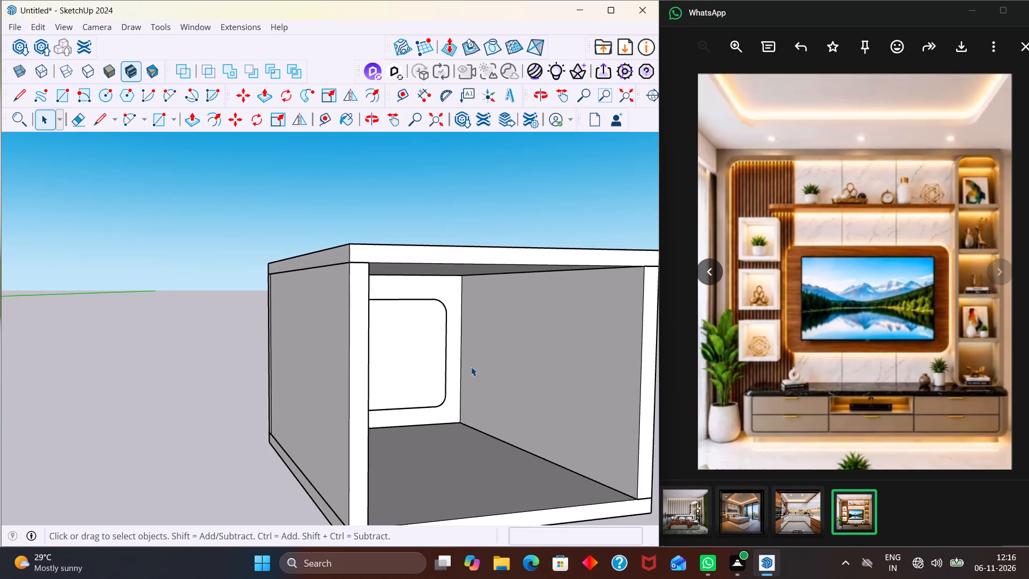
pyautogui.moveTo(467, 367); pyautogui.dragTo(290, 390, button='middle')
pyautogui.scroll(1, 329, 367)
pyautogui.moveTo(344, 363); pyautogui.dragTo(355, 358, button='middle')
pyautogui.scroll(1, 357, 352)
pyautogui.moveTo(345, 357); pyautogui.dragTo(377, 363, button='middle')
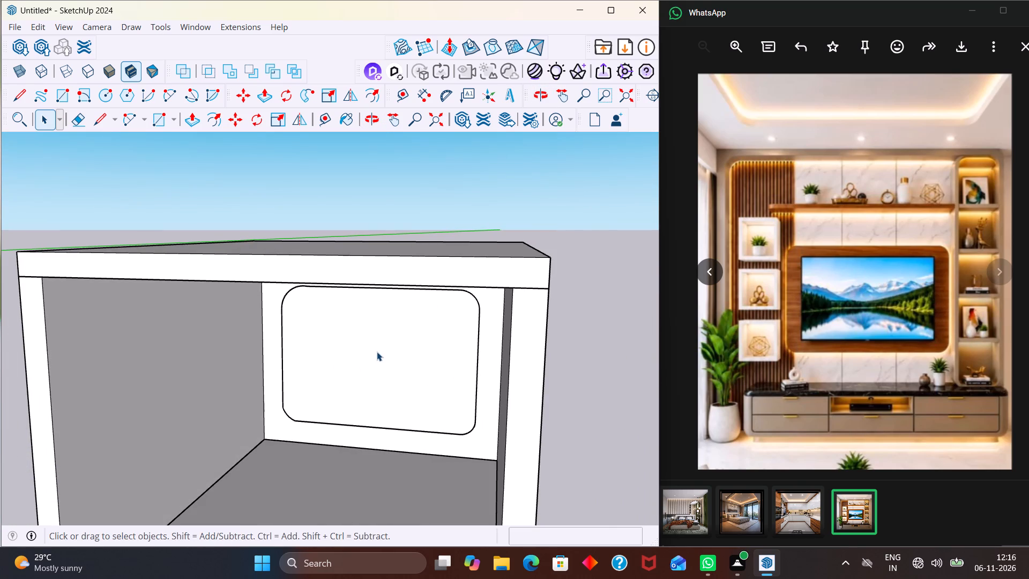
pyautogui.moveTo(355, 371); pyautogui.dragTo(353, 355, button='middle')
pyautogui.moveTo(385, 359); pyautogui.dragTo(402, 366, button='middle')
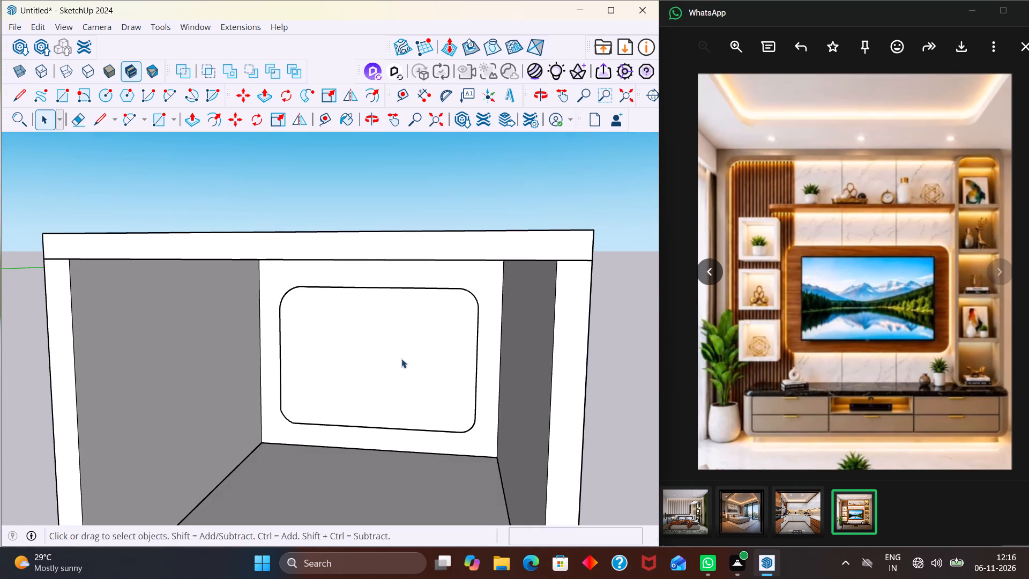
pyautogui.moveTo(401, 357); pyautogui.dragTo(401, 348, button='middle')
pyautogui.moveTo(416, 348); pyautogui.dragTo(422, 350, button='middle')
pyautogui.scroll(1, 400, 347)
pyautogui.moveTo(401, 347); pyautogui.dragTo(424, 347, button='middle')
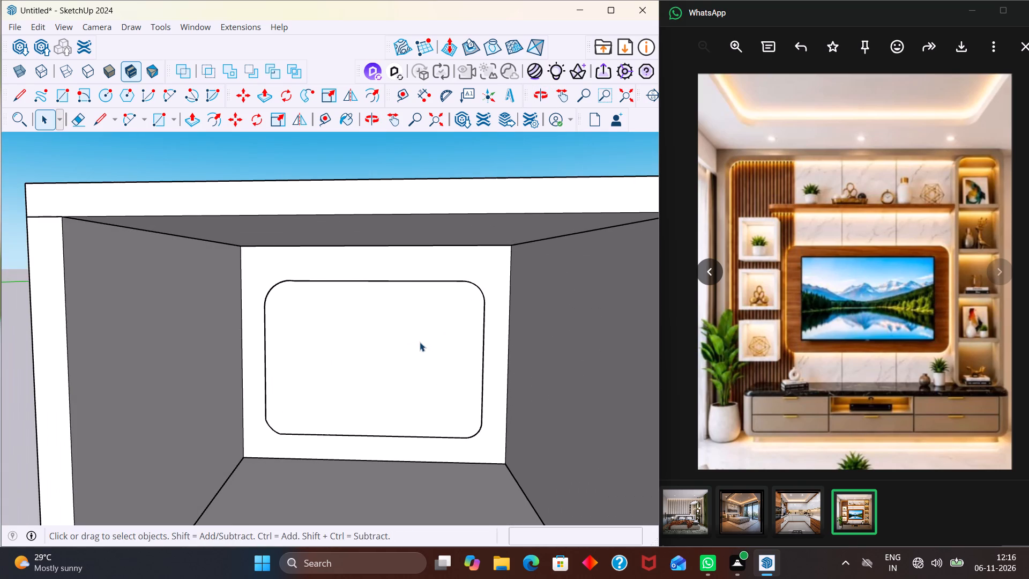
pyautogui.middleClick(379, 381)
pyautogui.moveTo(377, 381); pyautogui.dragTo(377, 398, button='middle')
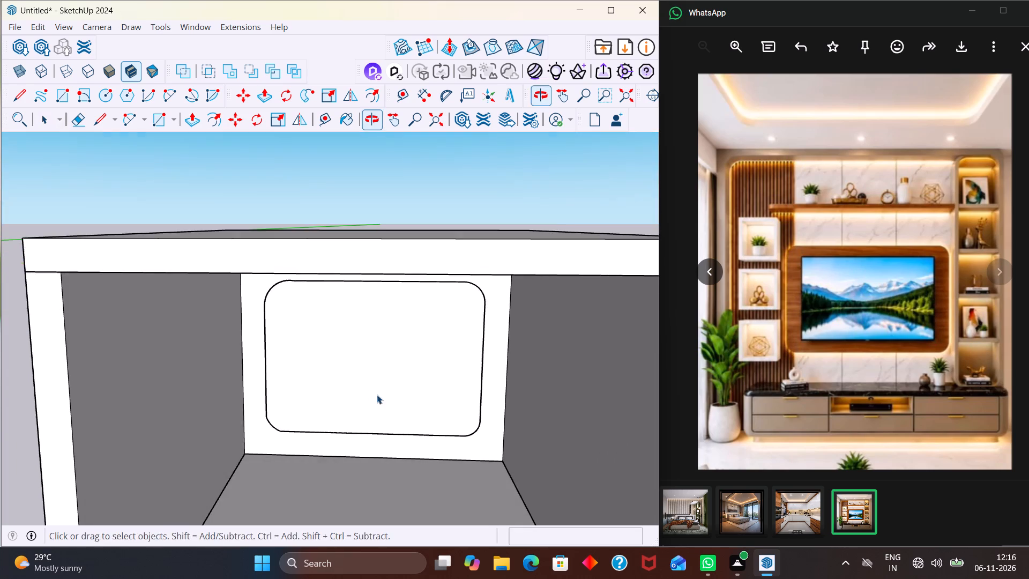
pyautogui.moveTo(358, 392); pyautogui.dragTo(342, 371, button='middle')
pyautogui.moveTo(368, 311); pyautogui.dragTo(377, 313, button='middle')
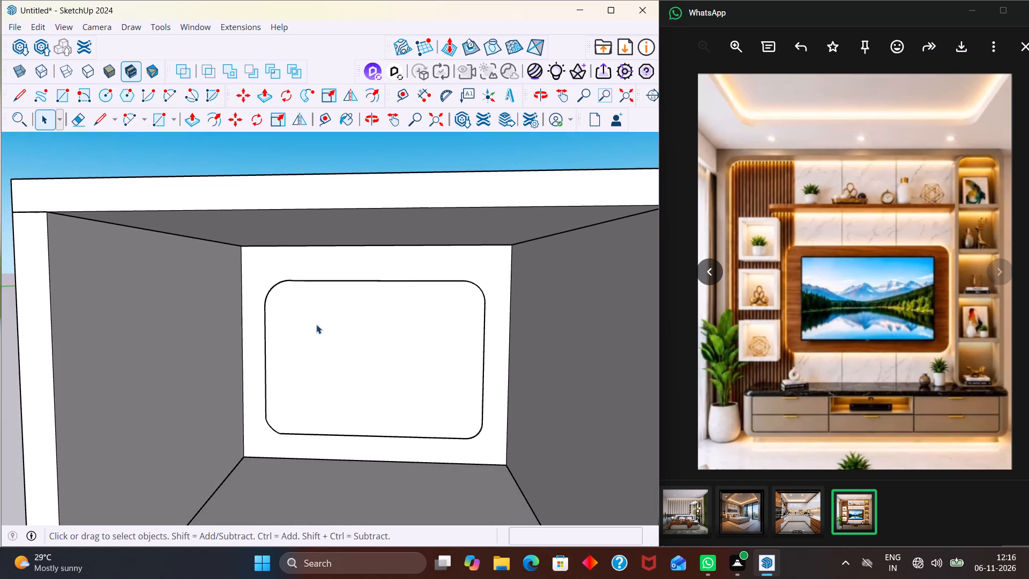
pyautogui.scroll(1, 316, 324)
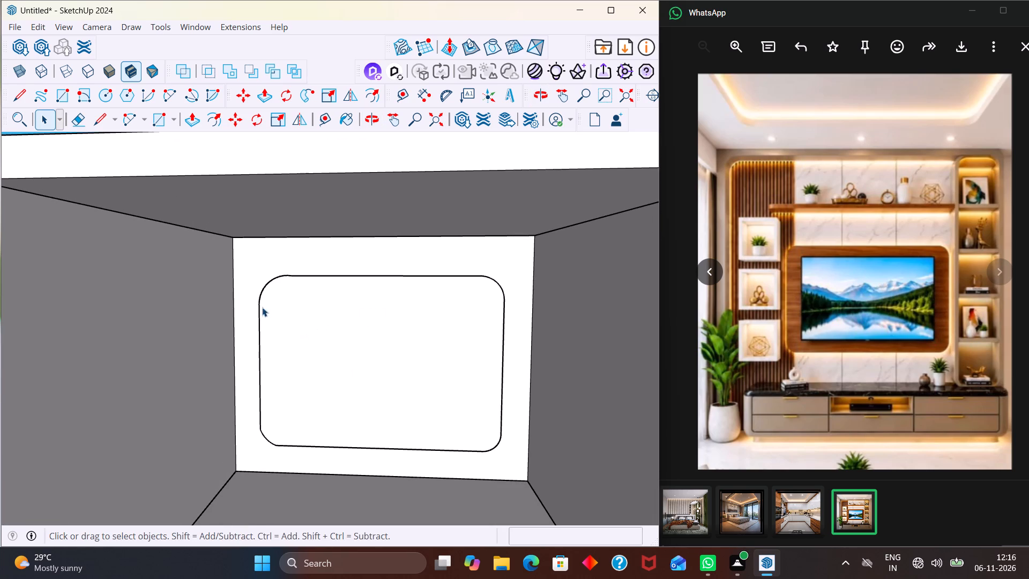
# Draw a vertical line from the outline's top edge to its bottom edge, about a quarter of its width from the left side.
pyautogui.press('l')
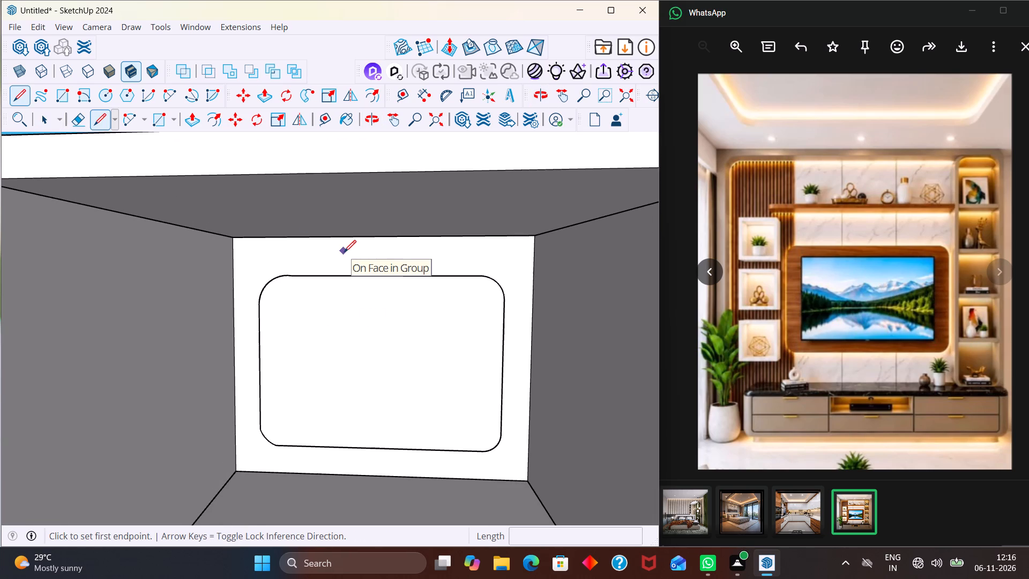
pyautogui.moveTo(338, 280); pyautogui.dragTo(374, 285, button='middle')
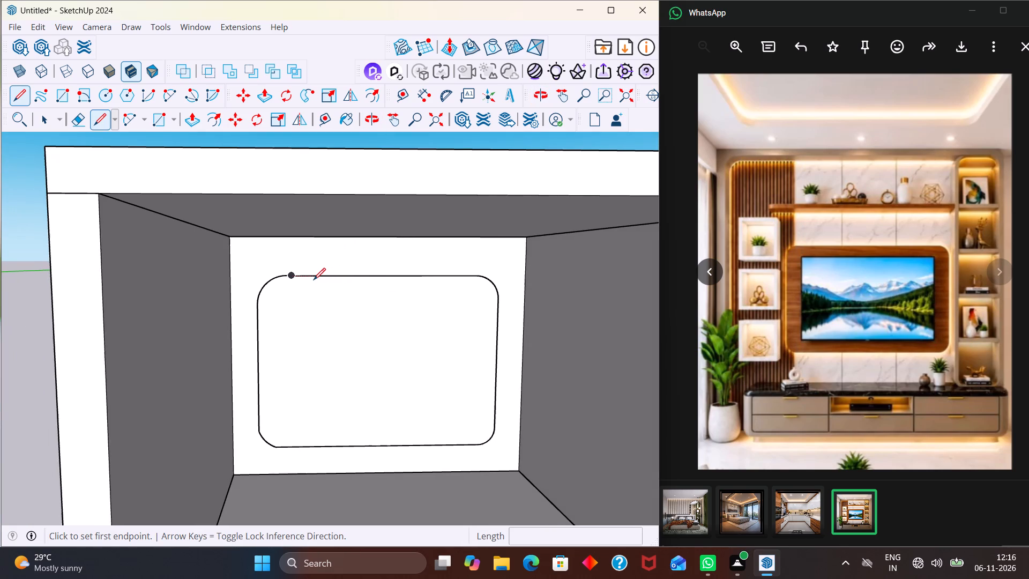
pyautogui.moveTo(311, 287); pyautogui.dragTo(301, 326, button='middle')
pyautogui.scroll(1, 300, 301)
pyautogui.moveTo(318, 346); pyautogui.dragTo(310, 254, button='middle')
pyautogui.scroll(-8, 307, 403)
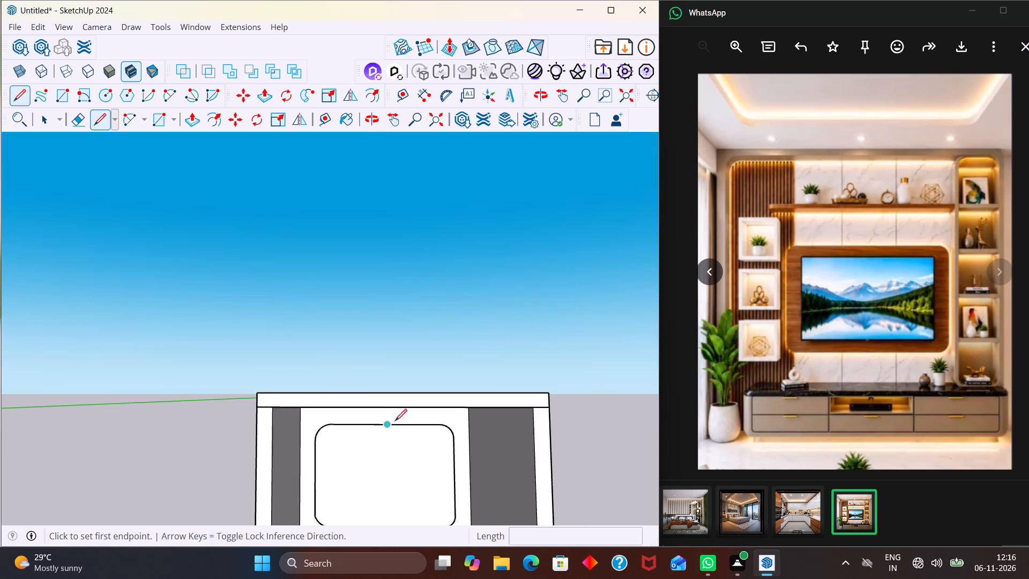
pyautogui.scroll(-4, 395, 421)
pyautogui.moveTo(367, 470); pyautogui.dragTo(355, 407, button='middle')
pyautogui.scroll(5, 355, 415)
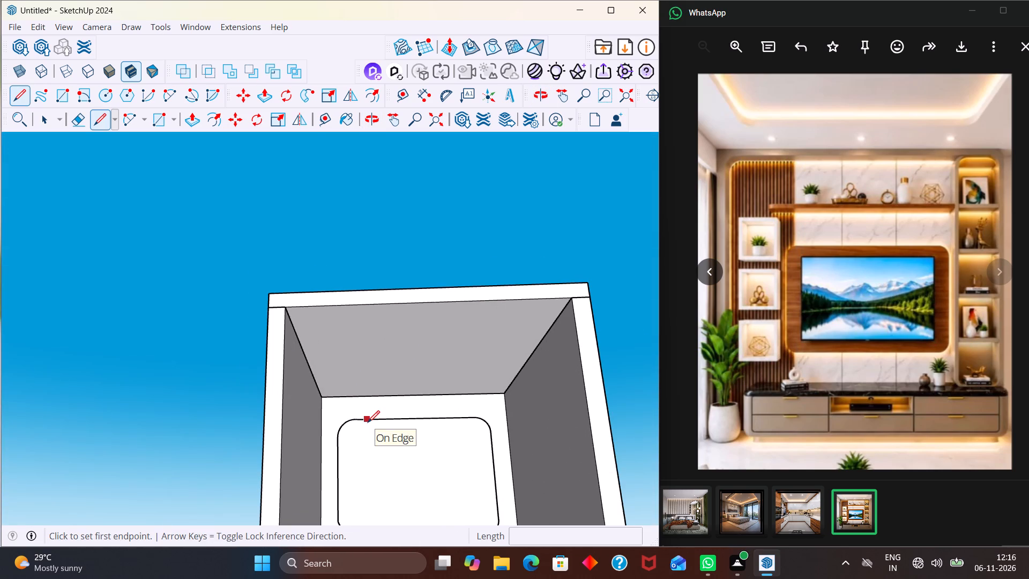
pyautogui.scroll(2, 368, 422)
pyautogui.scroll(-4, 369, 423)
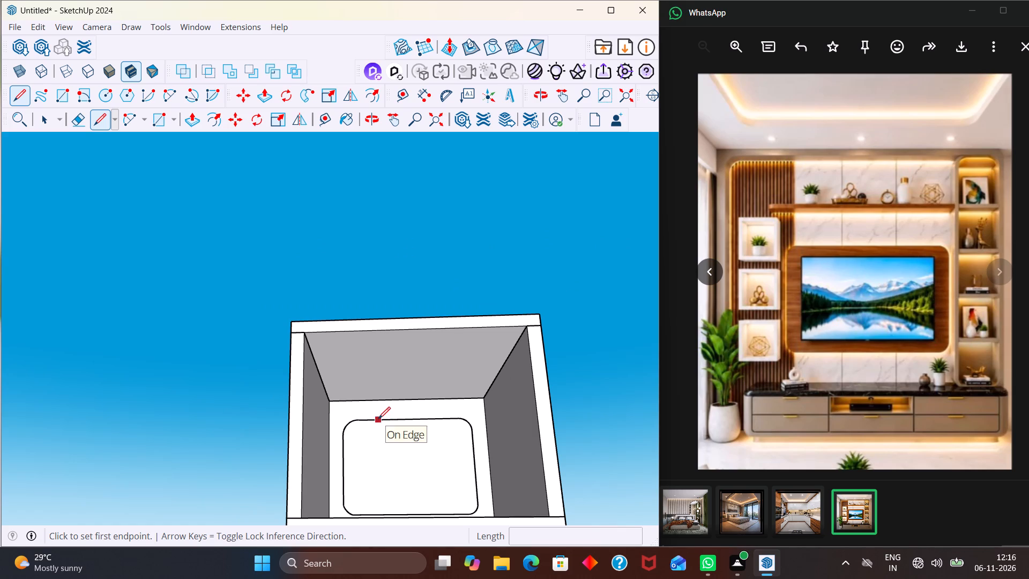
pyautogui.click(378, 419)
pyautogui.scroll(-4, 385, 476)
pyautogui.moveTo(385, 474); pyautogui.dragTo(379, 512, button='middle')
pyautogui.scroll(3, 379, 500)
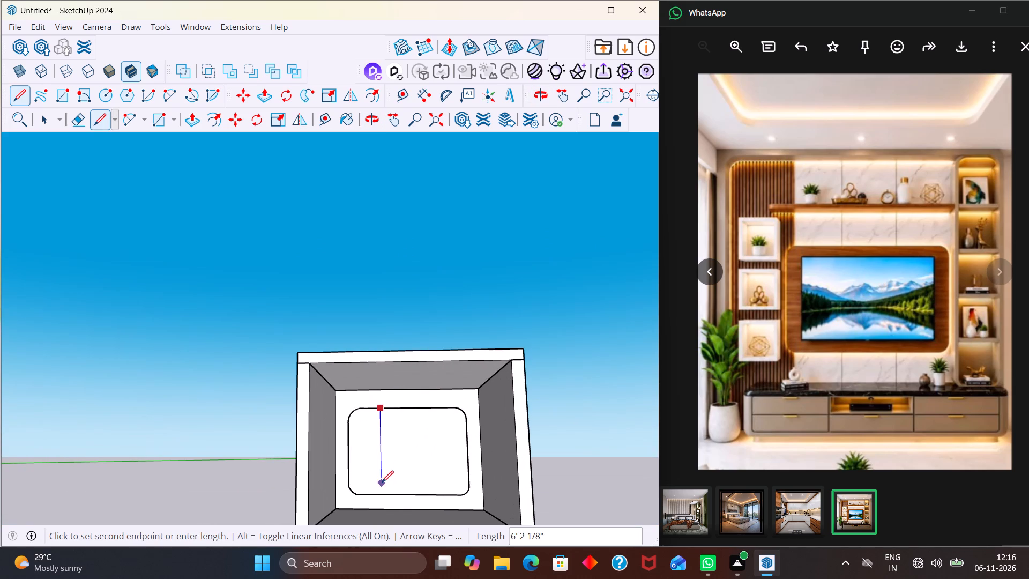
pyautogui.click(387, 492)
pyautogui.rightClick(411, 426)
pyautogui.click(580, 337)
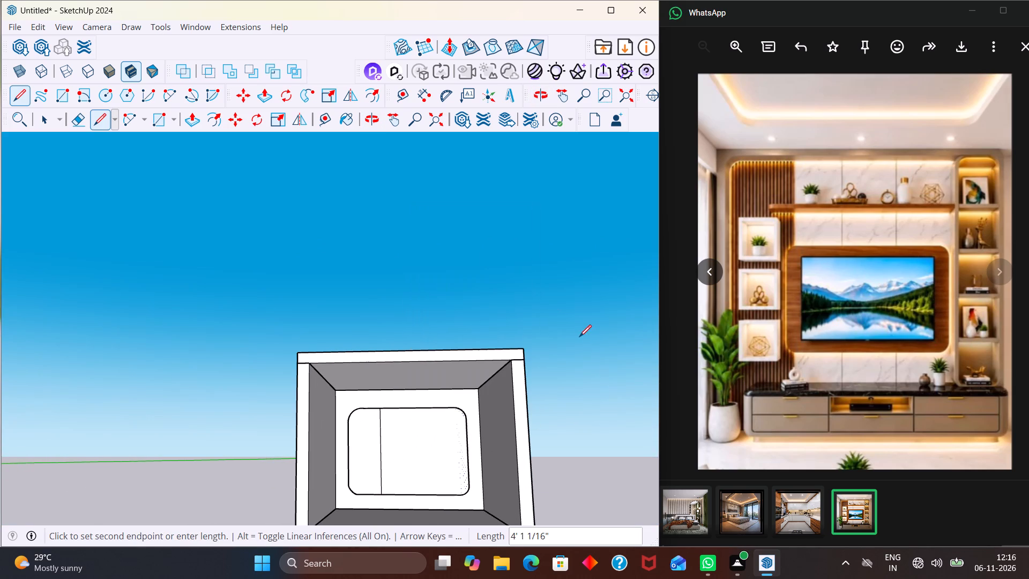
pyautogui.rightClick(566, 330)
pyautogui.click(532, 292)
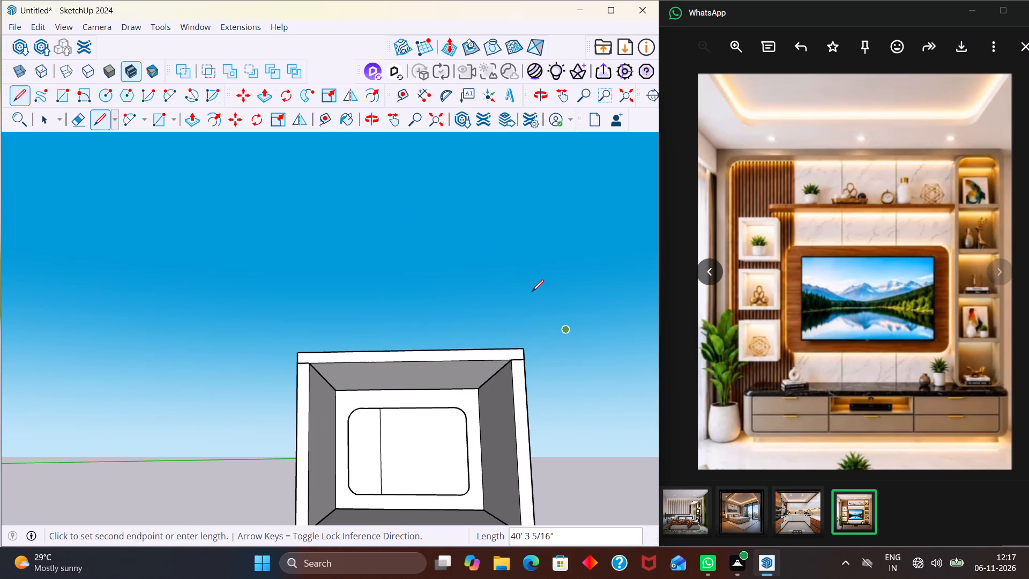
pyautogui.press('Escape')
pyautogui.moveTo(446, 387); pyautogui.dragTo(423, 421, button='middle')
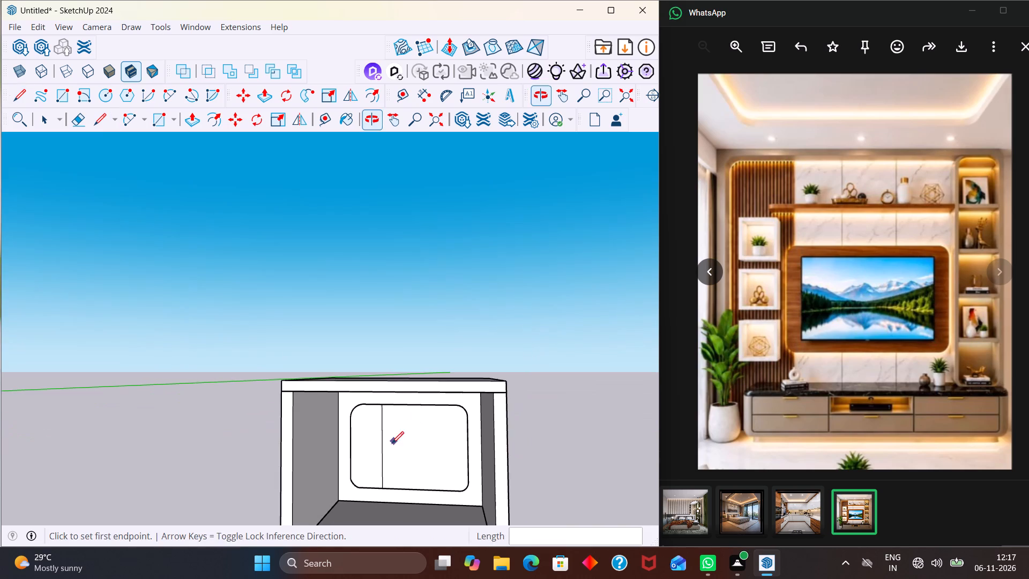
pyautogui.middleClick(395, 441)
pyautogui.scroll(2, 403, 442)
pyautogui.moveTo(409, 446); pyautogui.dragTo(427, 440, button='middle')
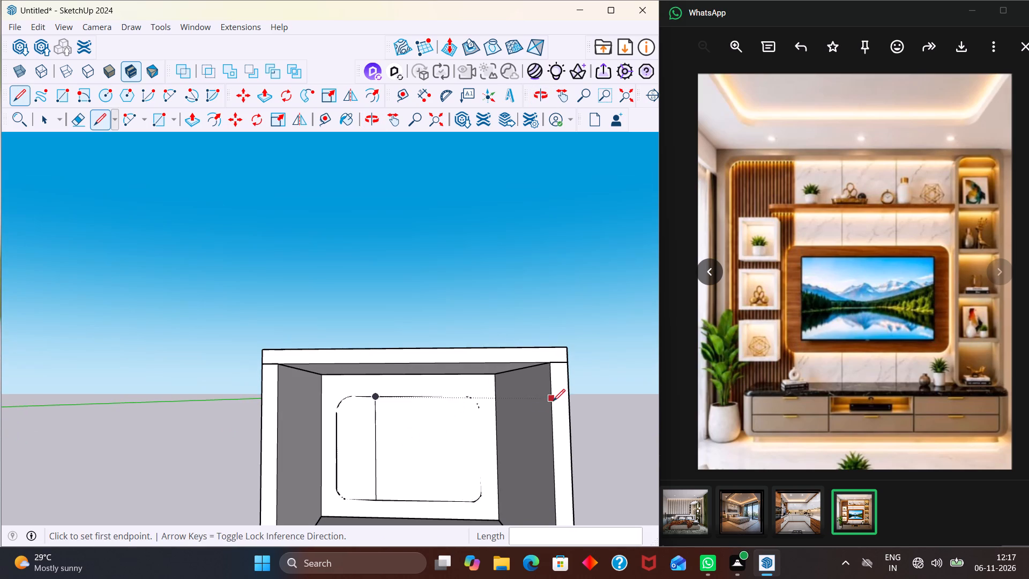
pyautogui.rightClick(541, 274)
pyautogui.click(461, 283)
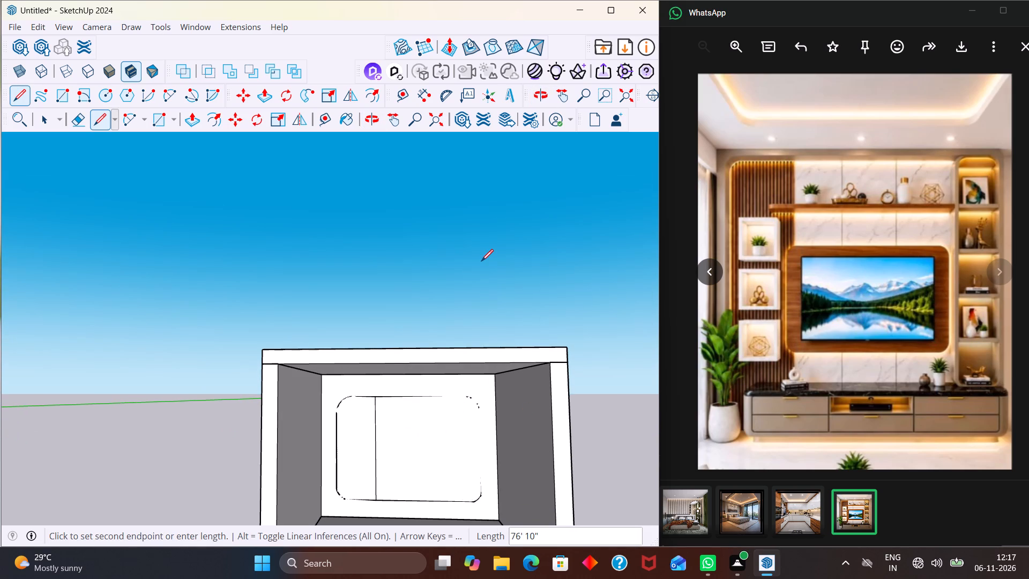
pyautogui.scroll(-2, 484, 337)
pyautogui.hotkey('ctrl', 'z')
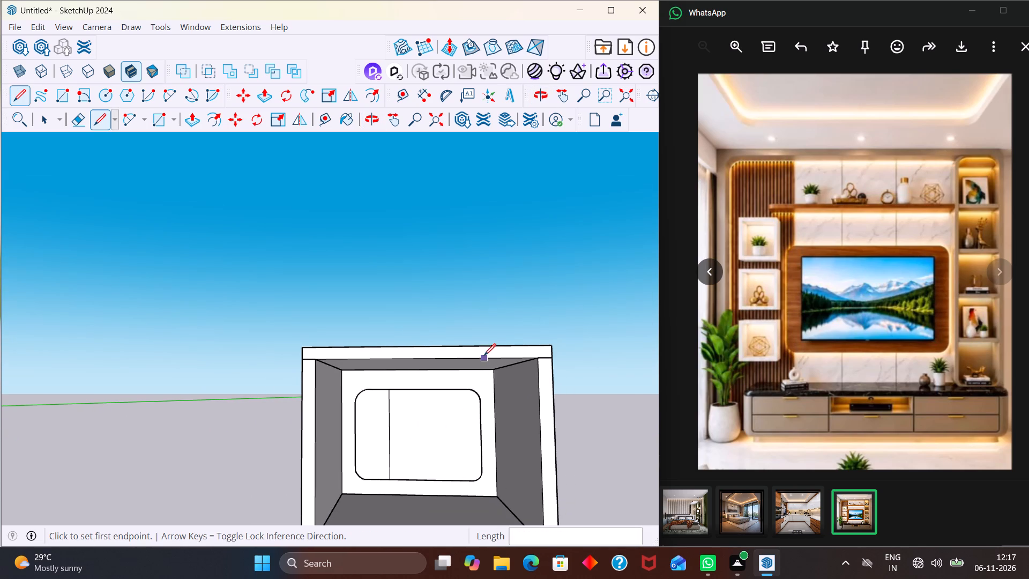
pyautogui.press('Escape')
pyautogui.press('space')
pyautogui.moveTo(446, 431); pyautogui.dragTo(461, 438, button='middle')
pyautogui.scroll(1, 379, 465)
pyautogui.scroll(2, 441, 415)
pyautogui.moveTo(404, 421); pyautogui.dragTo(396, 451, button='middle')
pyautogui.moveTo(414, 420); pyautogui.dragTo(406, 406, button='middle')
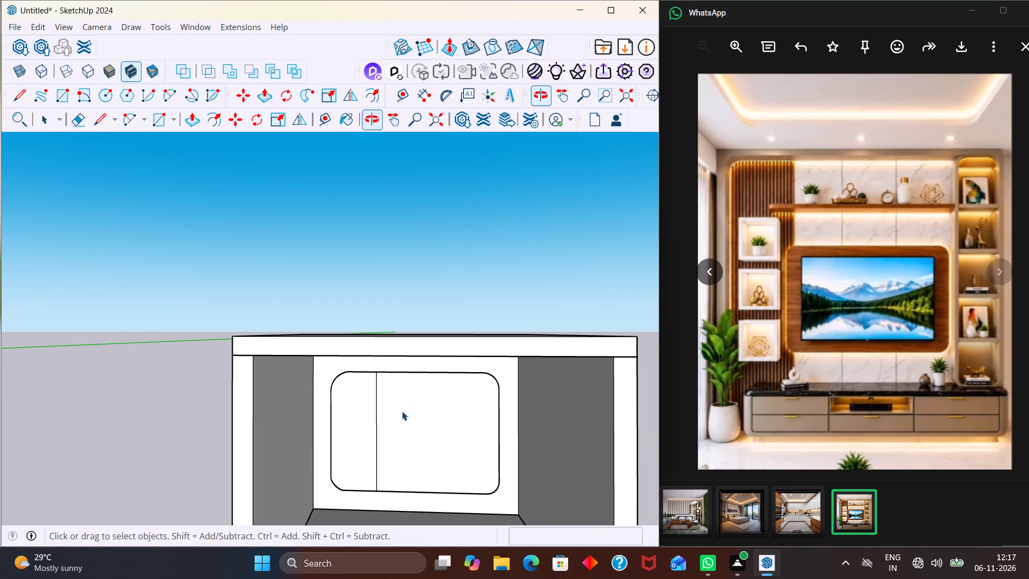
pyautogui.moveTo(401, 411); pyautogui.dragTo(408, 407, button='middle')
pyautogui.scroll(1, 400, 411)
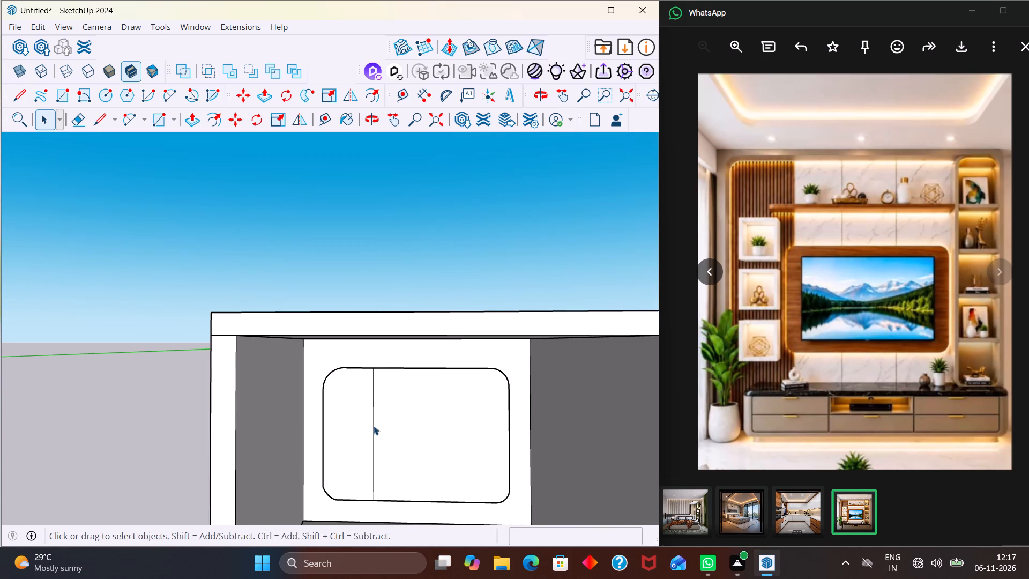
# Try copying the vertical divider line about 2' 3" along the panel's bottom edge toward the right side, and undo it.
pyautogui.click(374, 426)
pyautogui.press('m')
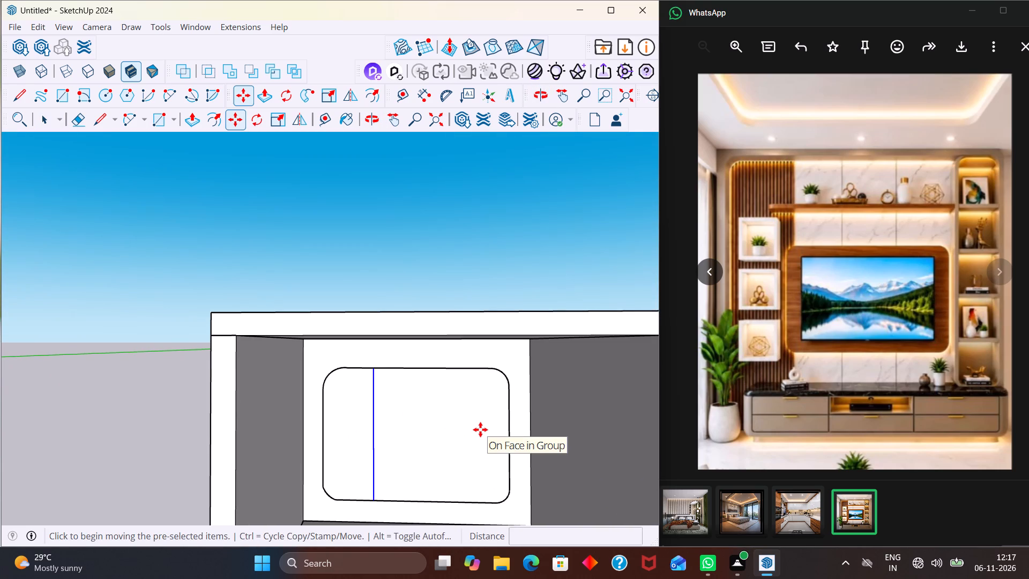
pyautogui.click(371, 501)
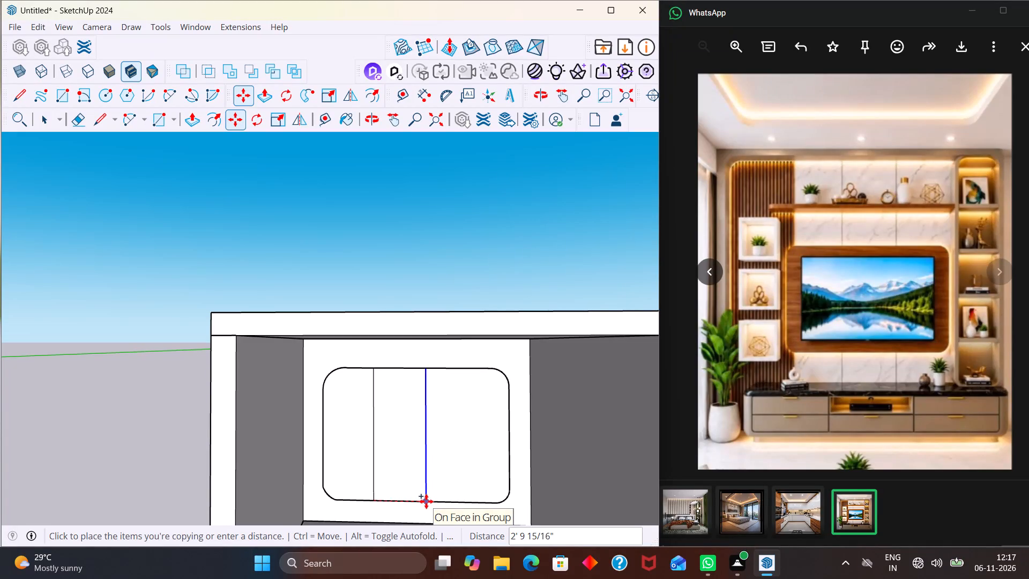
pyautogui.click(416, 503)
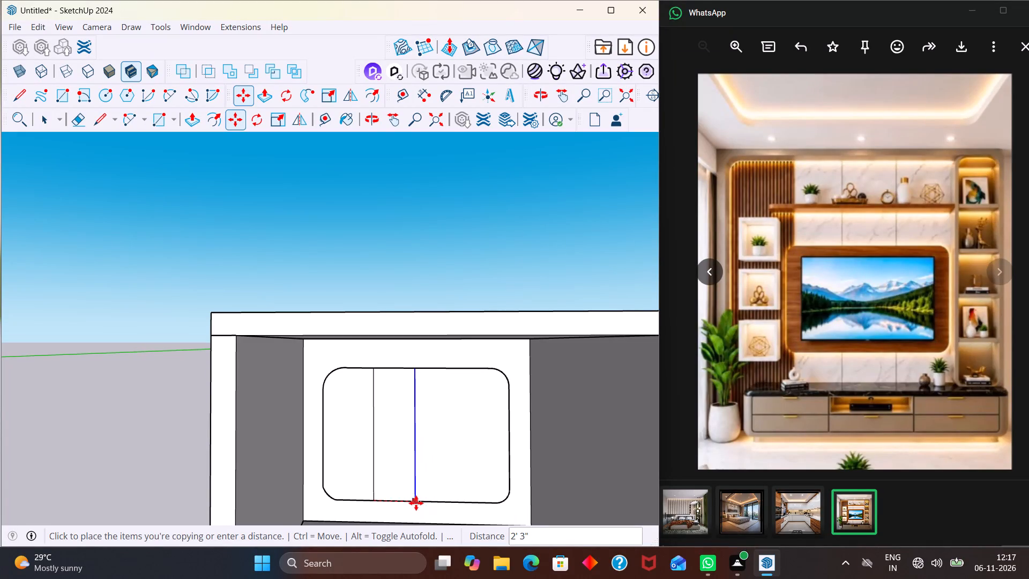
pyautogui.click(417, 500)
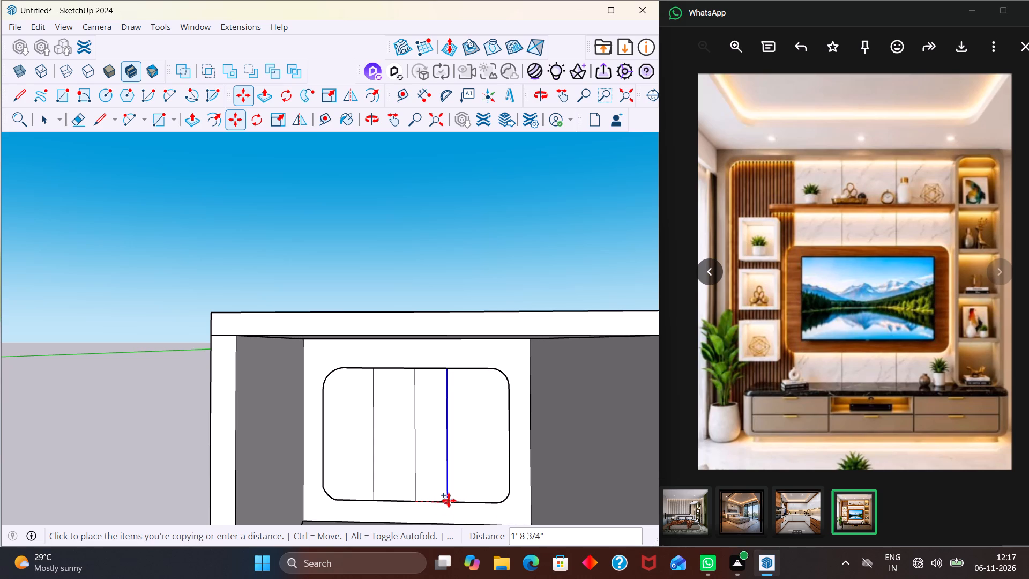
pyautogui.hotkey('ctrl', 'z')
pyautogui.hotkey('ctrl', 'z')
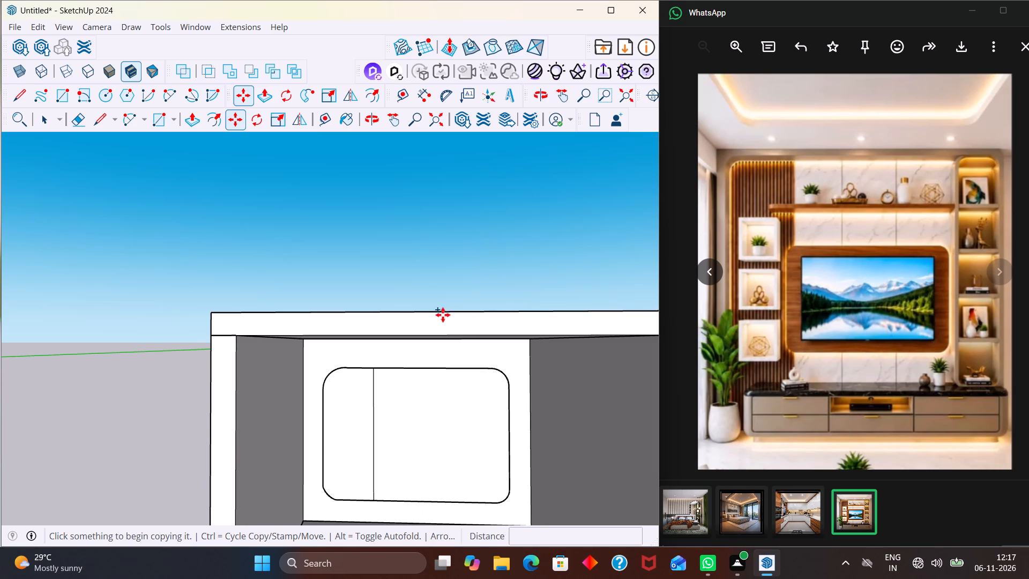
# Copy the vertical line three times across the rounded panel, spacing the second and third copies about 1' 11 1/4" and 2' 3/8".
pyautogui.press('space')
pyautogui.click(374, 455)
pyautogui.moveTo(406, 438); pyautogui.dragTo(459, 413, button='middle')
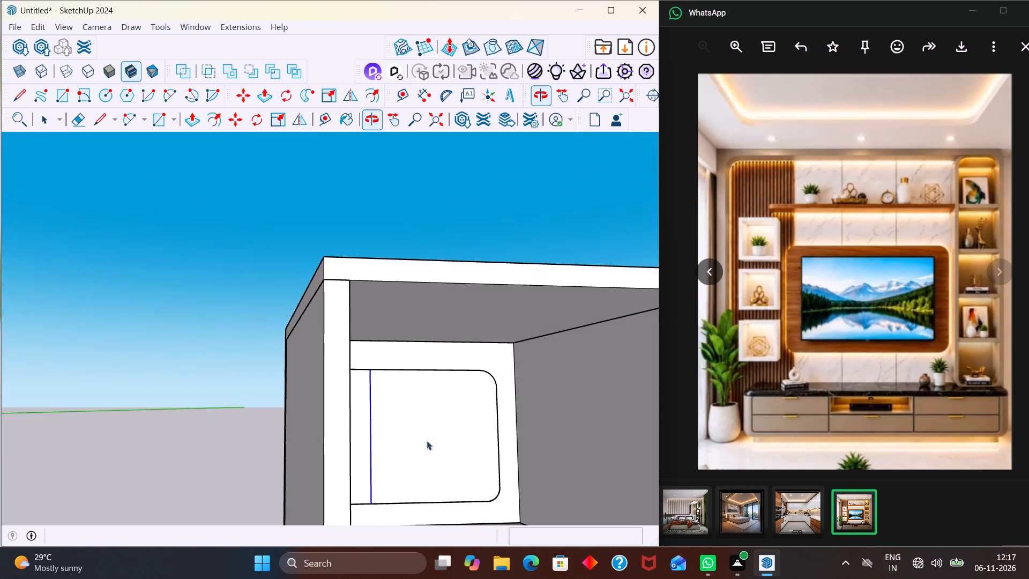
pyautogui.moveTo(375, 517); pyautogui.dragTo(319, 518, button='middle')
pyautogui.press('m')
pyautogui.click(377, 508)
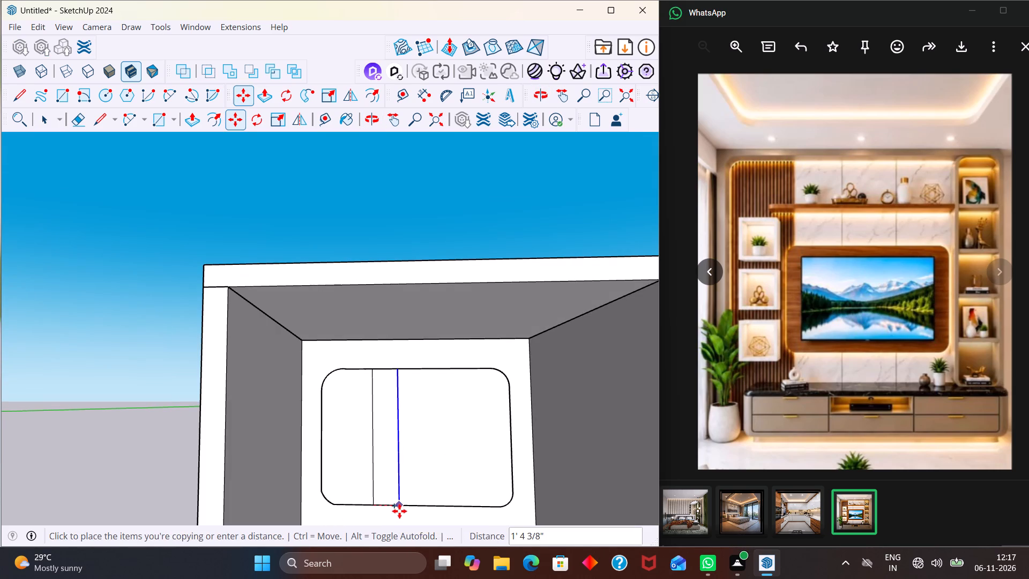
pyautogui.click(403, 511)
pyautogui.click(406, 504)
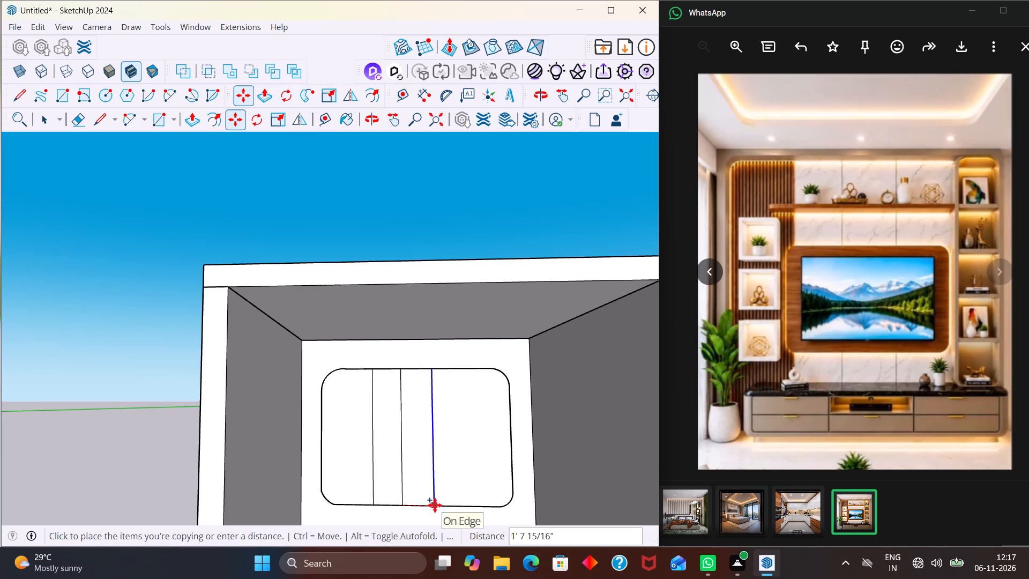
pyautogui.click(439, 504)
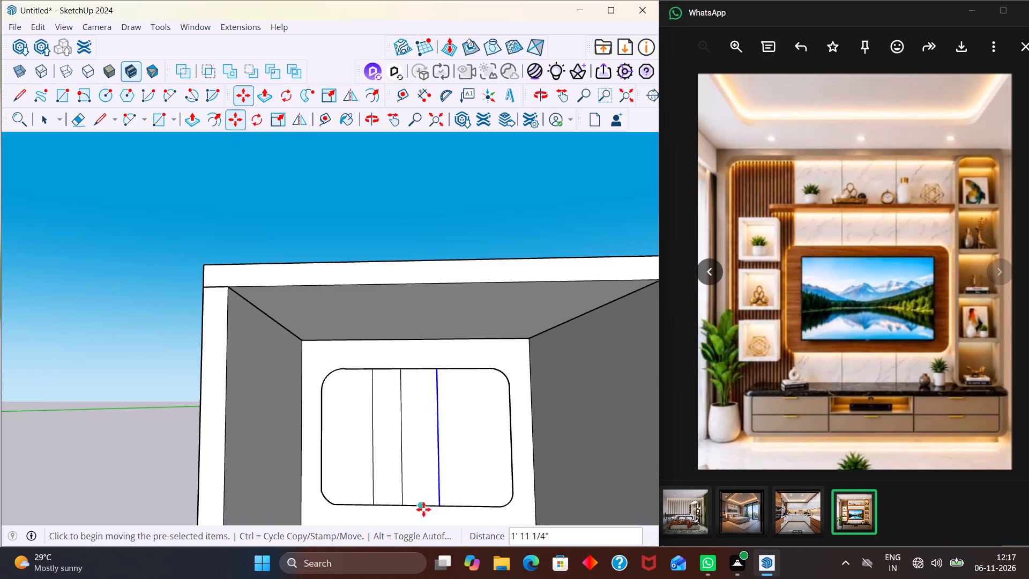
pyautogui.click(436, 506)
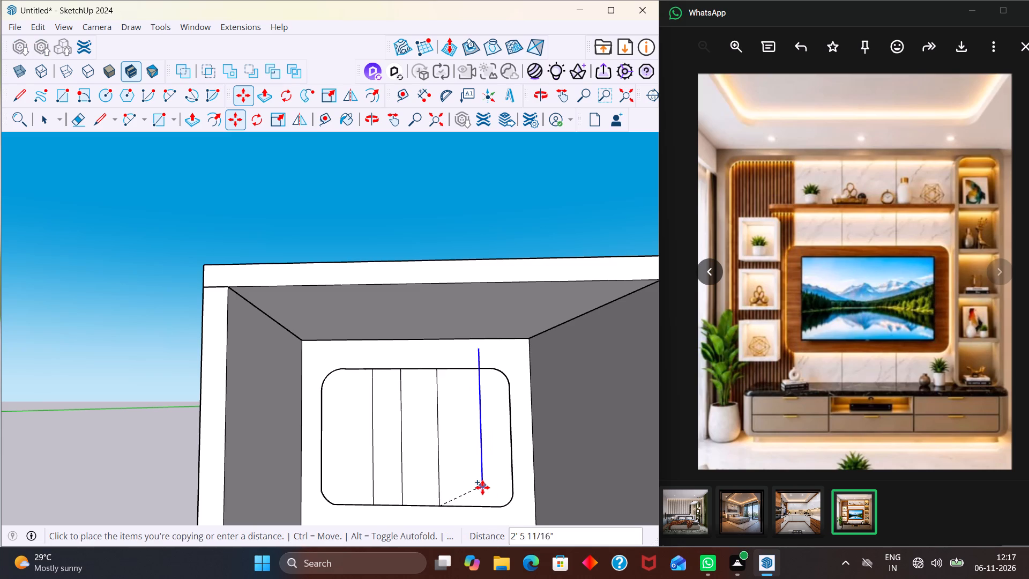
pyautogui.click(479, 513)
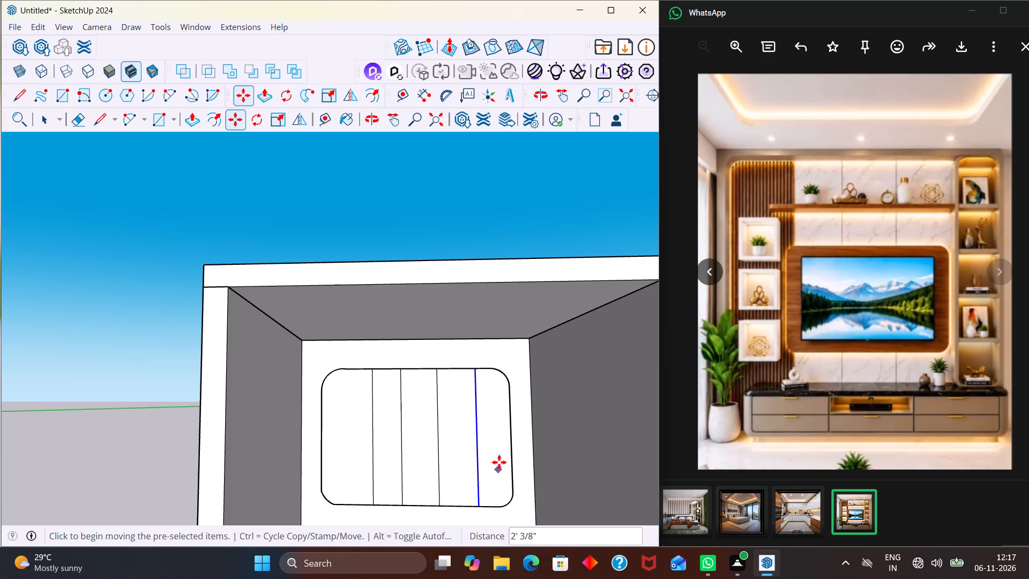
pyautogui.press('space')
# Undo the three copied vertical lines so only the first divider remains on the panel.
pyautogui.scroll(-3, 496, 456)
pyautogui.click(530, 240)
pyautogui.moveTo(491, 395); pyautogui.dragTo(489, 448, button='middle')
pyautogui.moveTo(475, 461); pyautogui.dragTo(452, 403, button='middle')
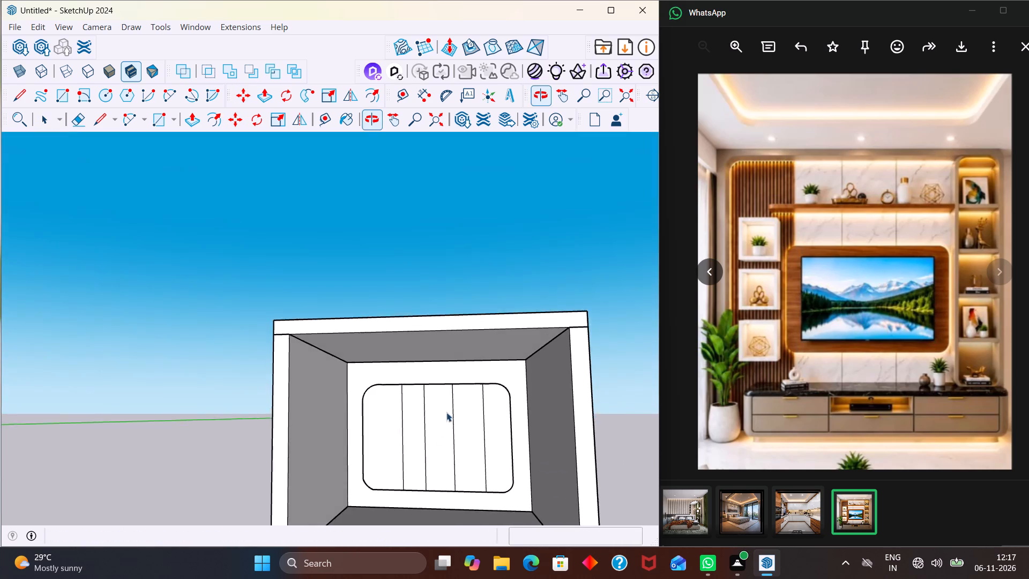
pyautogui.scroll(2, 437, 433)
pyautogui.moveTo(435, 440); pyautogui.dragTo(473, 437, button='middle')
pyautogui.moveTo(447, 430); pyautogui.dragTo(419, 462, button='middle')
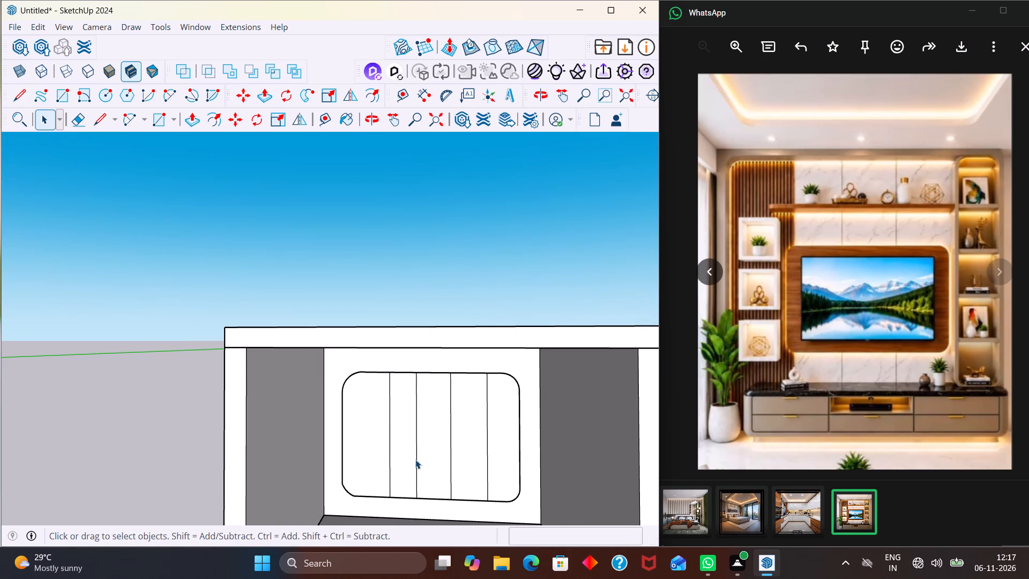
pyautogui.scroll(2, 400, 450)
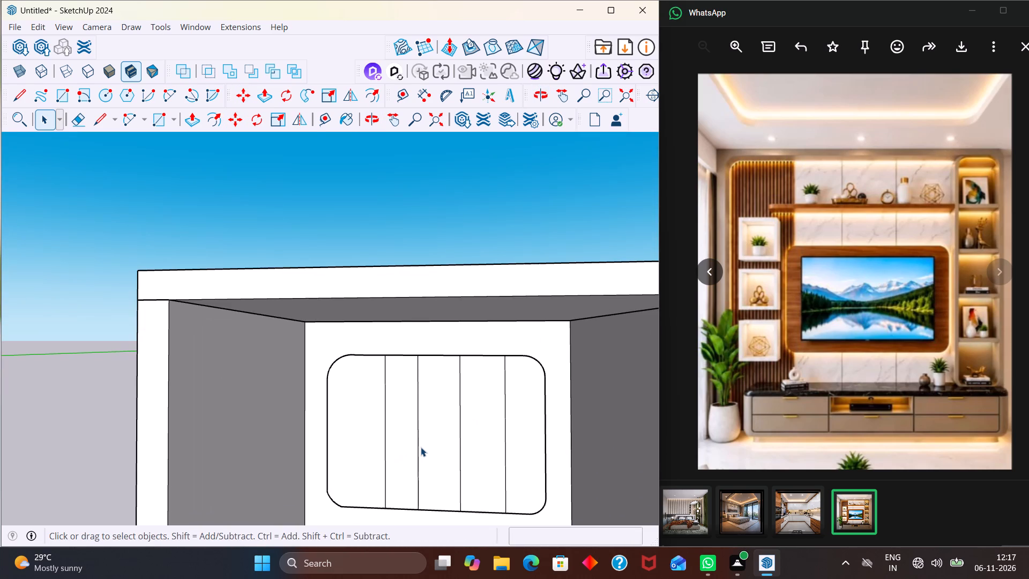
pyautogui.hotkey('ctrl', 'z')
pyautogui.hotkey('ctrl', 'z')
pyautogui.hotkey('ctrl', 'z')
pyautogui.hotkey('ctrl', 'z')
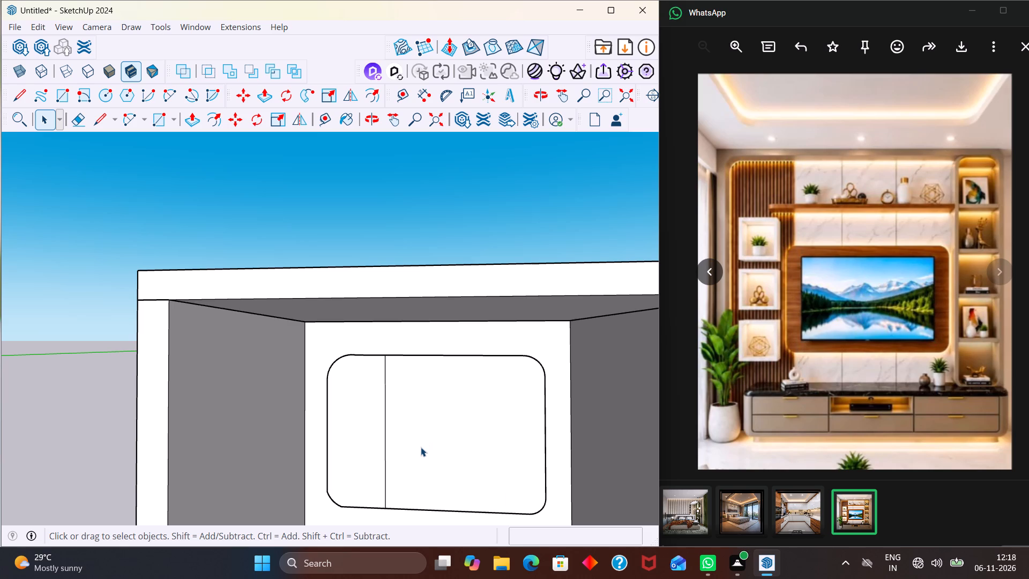
# Delete the remaining vertical divider line from the rounded panel.
pyautogui.scroll(2, 441, 400)
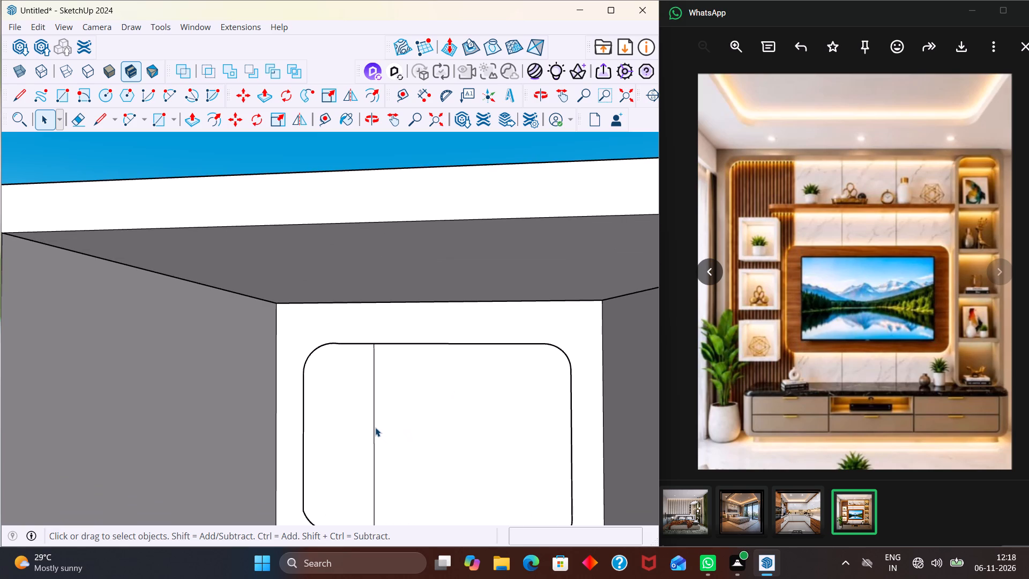
pyautogui.click(375, 427)
pyautogui.press('Delete')
# Draw a new vertical line about 7' 2 9/16" long between the panel's bottom and top edges, about a quarter from the left.
pyautogui.scroll(-2, 458, 406)
pyautogui.moveTo(431, 407); pyautogui.dragTo(466, 414, button='middle')
pyautogui.press('l')
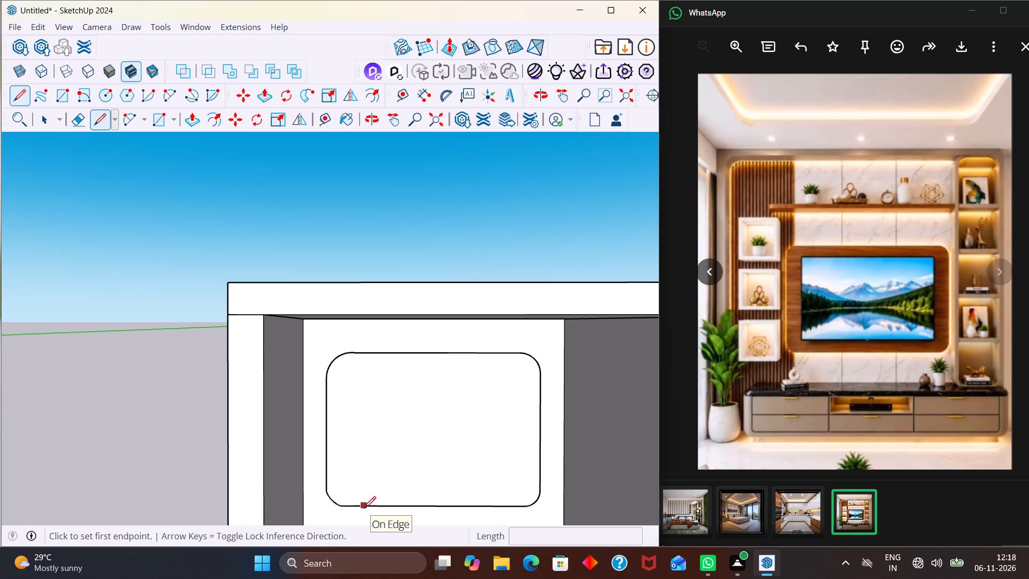
pyautogui.scroll(1, 370, 504)
pyautogui.moveTo(378, 512); pyautogui.dragTo(394, 514, button='middle')
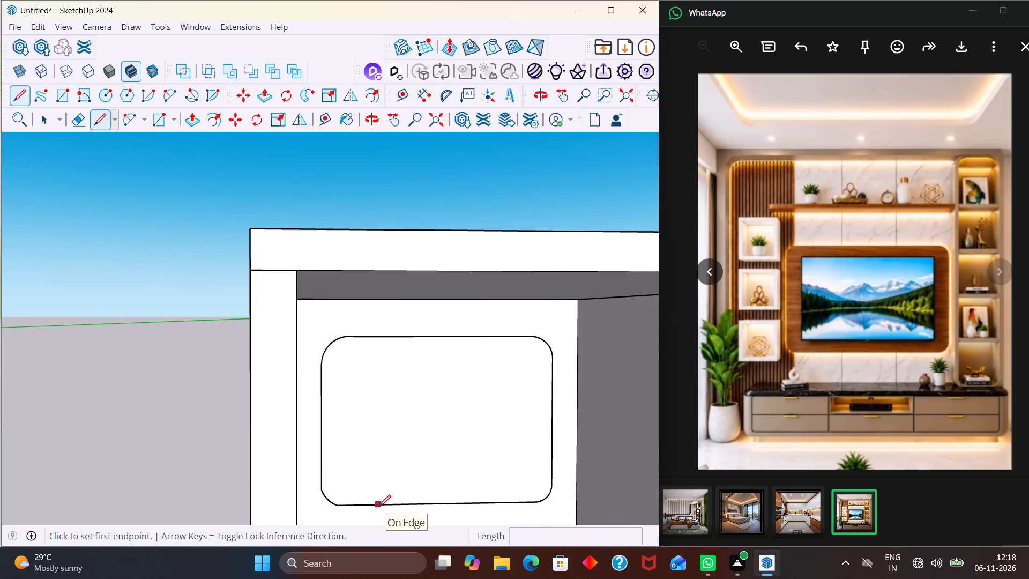
pyautogui.click(379, 507)
pyautogui.click(379, 338)
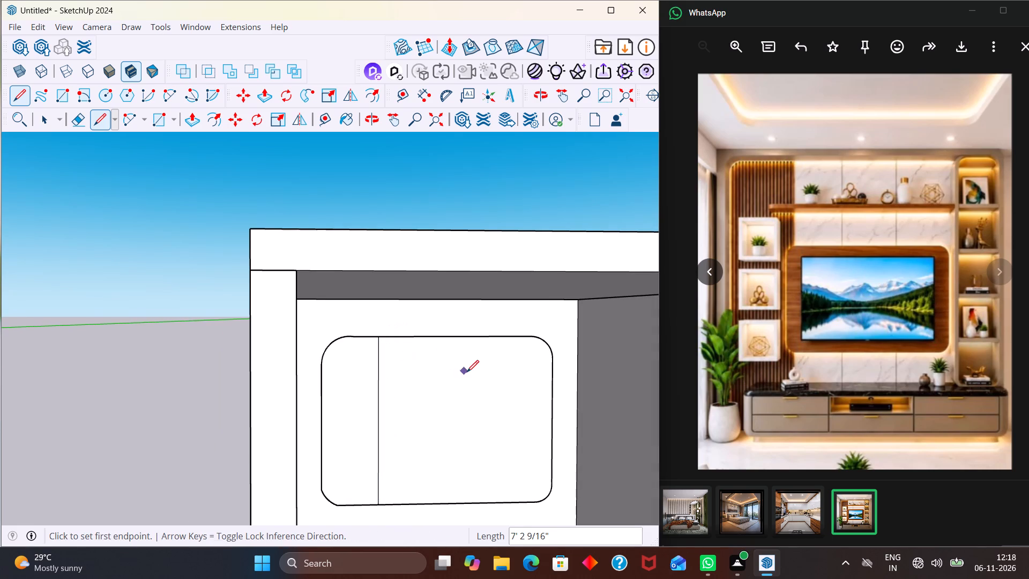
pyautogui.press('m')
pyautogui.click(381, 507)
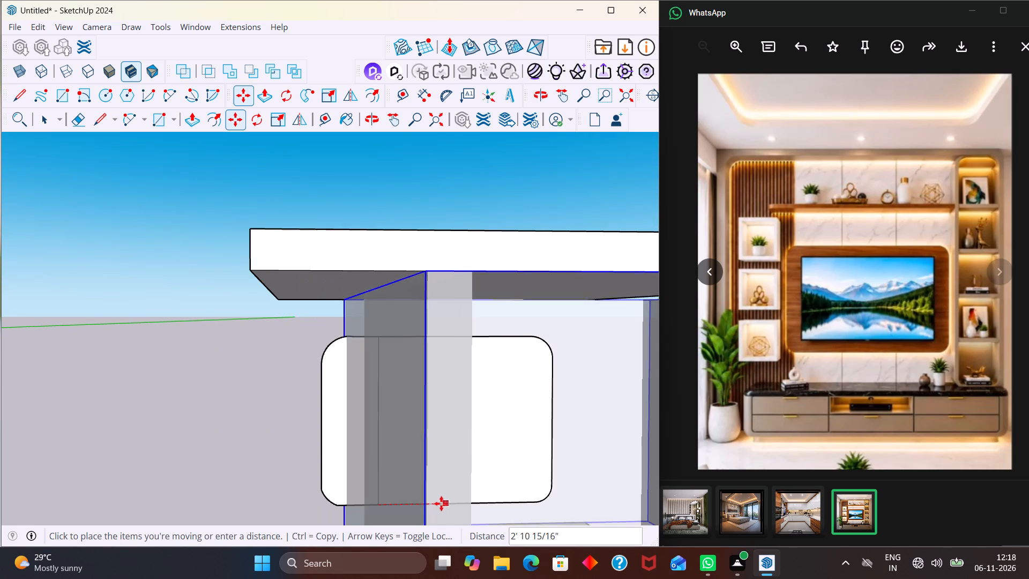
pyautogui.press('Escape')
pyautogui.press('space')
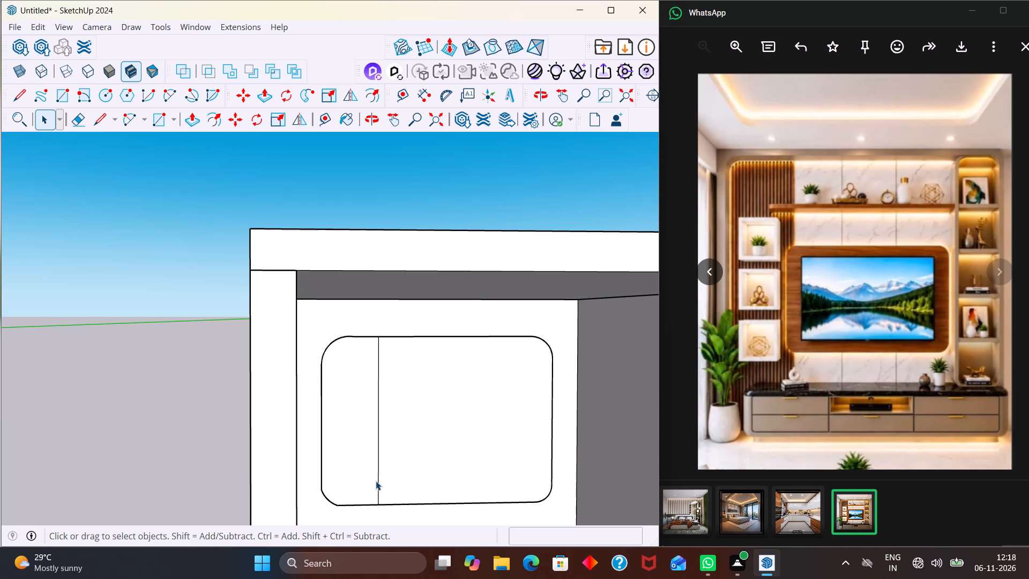
# Copy the vertical line three times toward the panel's right side, spacing the first two copies about 2' 3/16" and 2' 1 7/16".
pyautogui.click(377, 478)
pyautogui.press('m')
pyautogui.click(382, 501)
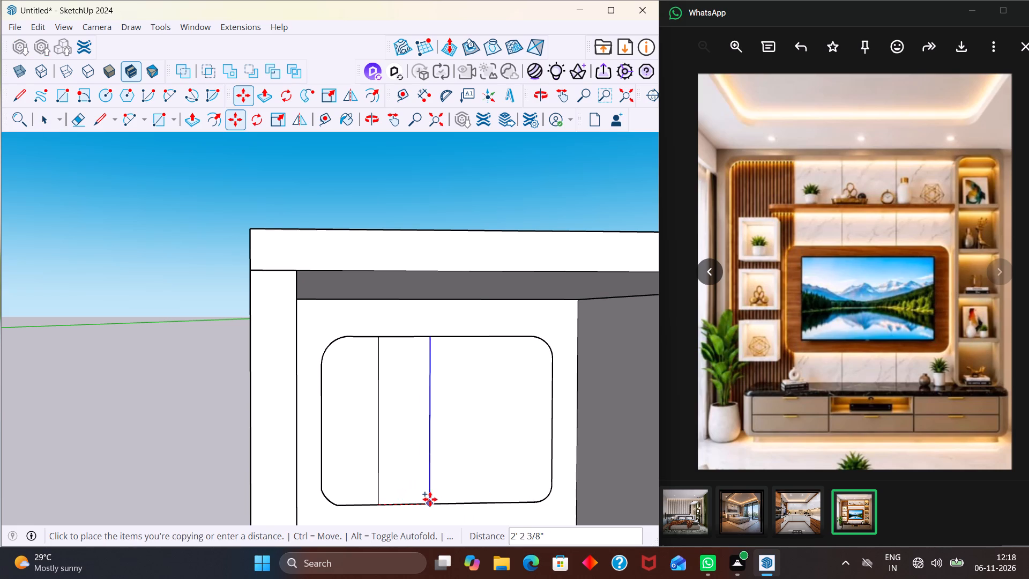
pyautogui.scroll(1, 433, 498)
pyautogui.moveTo(433, 498); pyautogui.dragTo(429, 507, button='middle')
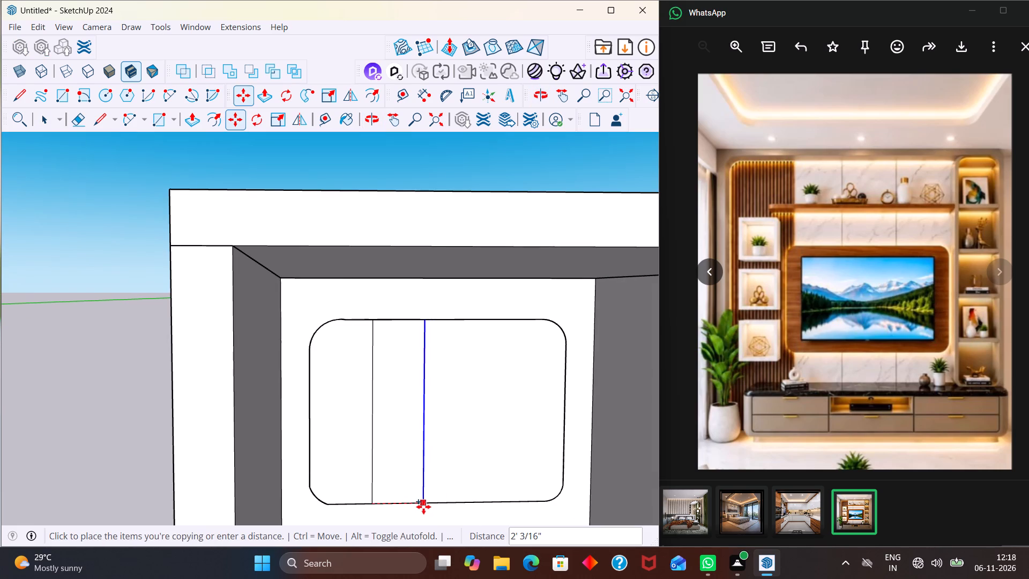
pyautogui.click(423, 507)
pyautogui.click(423, 502)
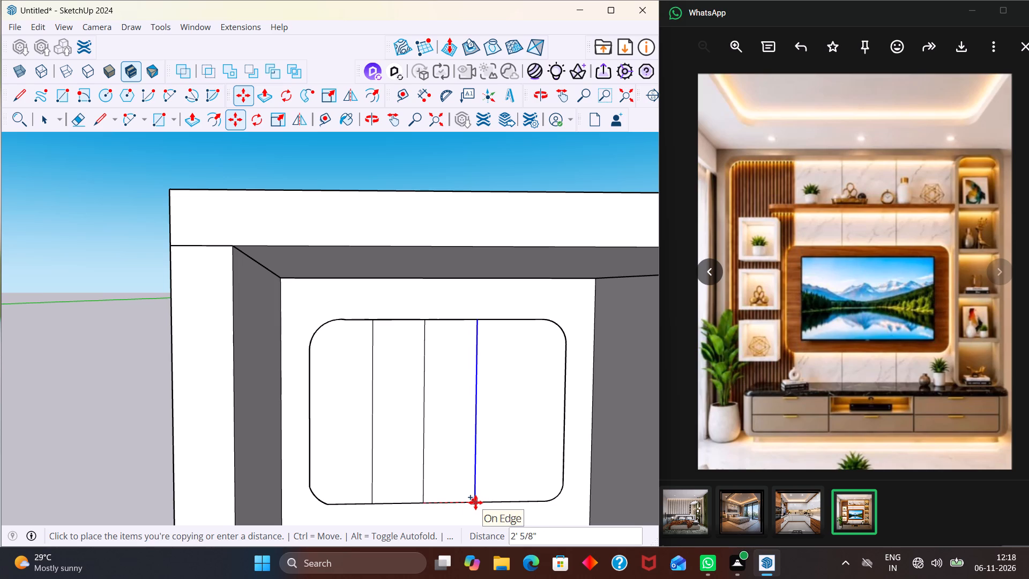
pyautogui.click(476, 502)
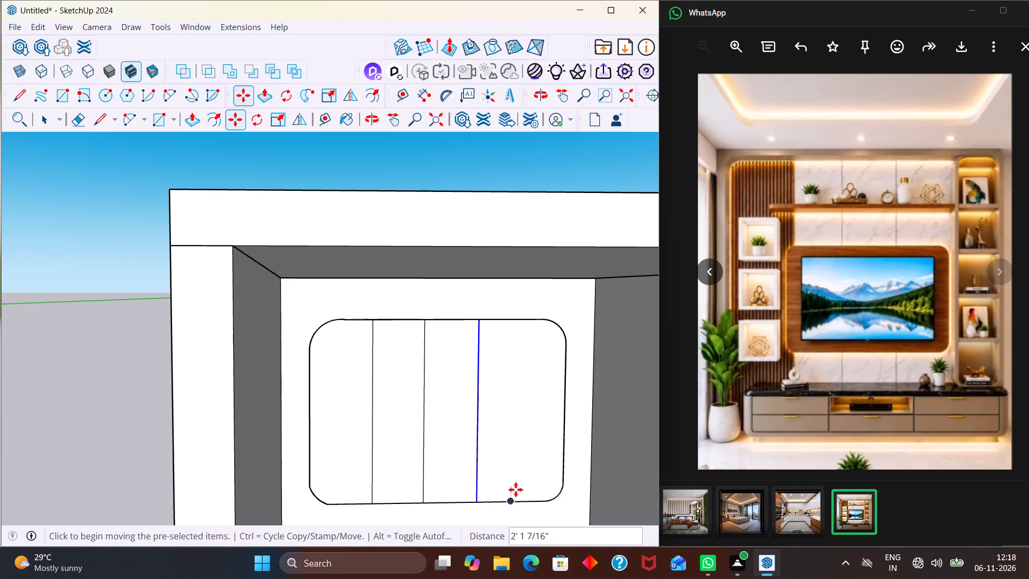
pyautogui.scroll(-2, 482, 494)
pyautogui.click(481, 499)
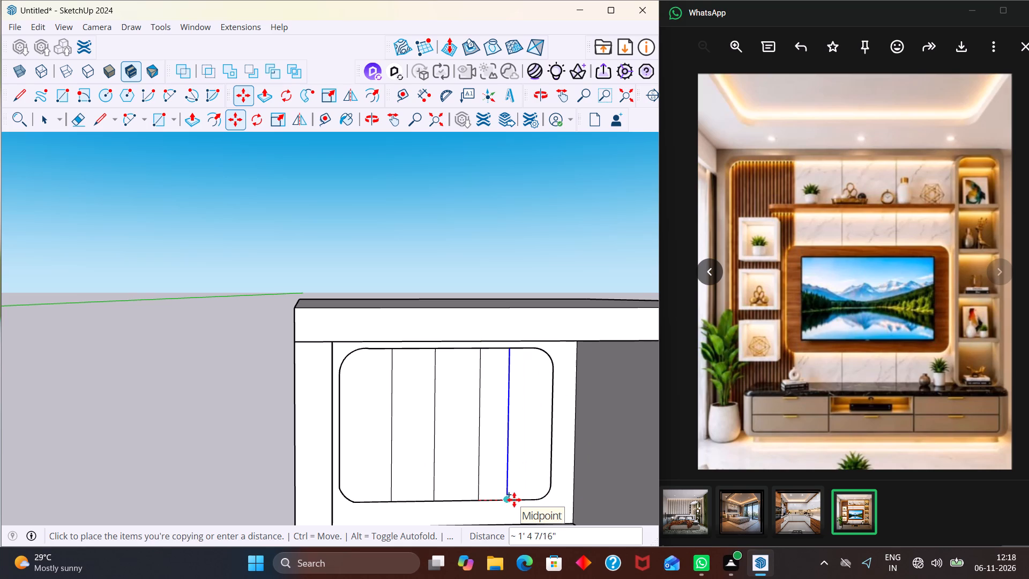
pyautogui.click(519, 501)
pyautogui.rightClick(543, 234)
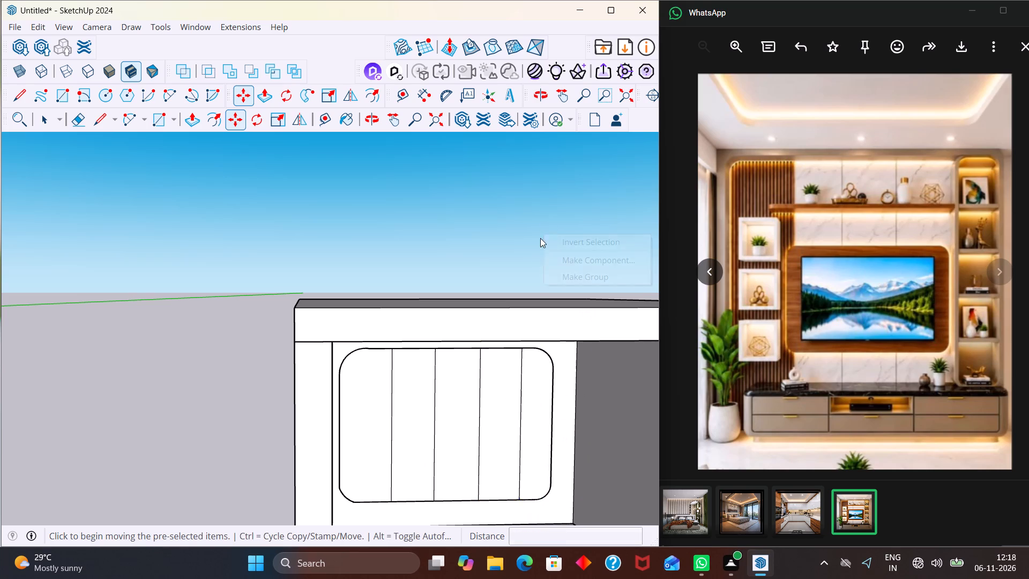
pyautogui.click(487, 228)
pyautogui.press('Escape')
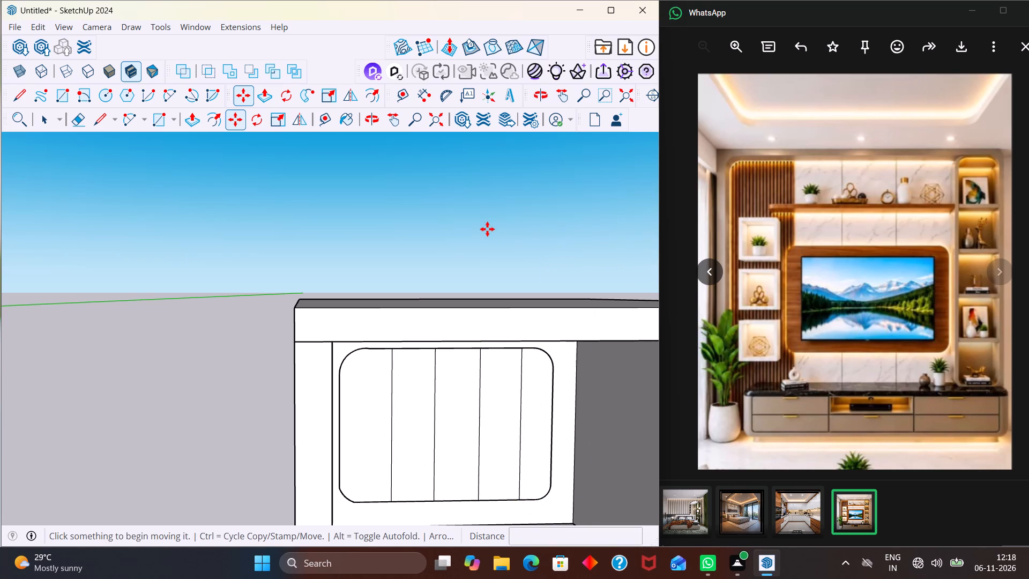
# Inside the room group, select the whole ceiling slab and hide it, leaving the room open from above.
pyautogui.scroll(-5, 487, 229)
pyautogui.press('space')
pyautogui.moveTo(532, 350); pyautogui.dragTo(433, 374, button='middle')
pyautogui.scroll(-3, 514, 374)
pyautogui.moveTo(502, 425); pyautogui.dragTo(515, 380, button='middle')
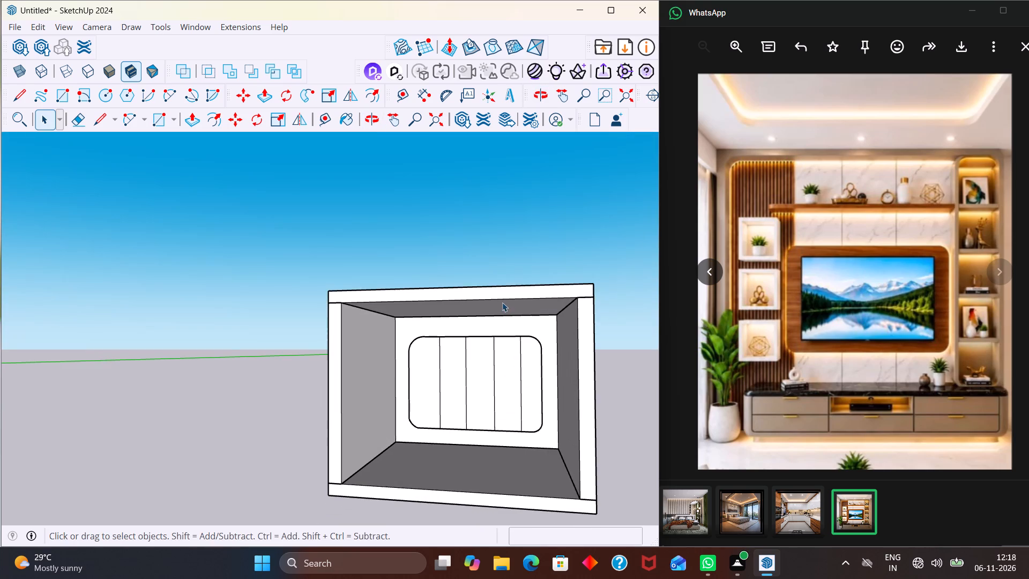
pyautogui.doubleClick(502, 302)
pyautogui.doubleClick(502, 302)
pyautogui.moveTo(506, 298); pyautogui.dragTo(509, 352, button='middle')
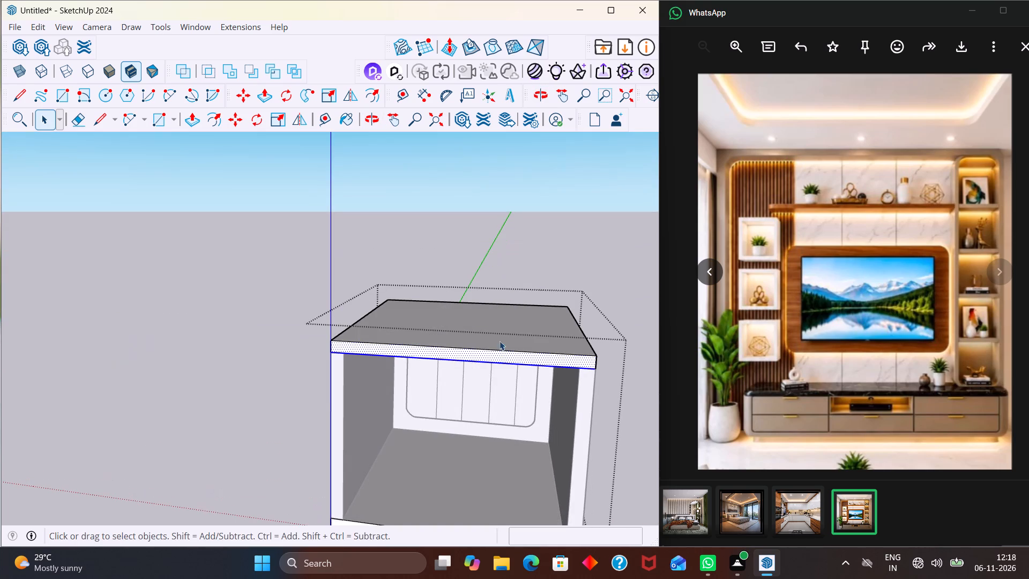
pyautogui.tripleClick(493, 358)
pyautogui.click(490, 355)
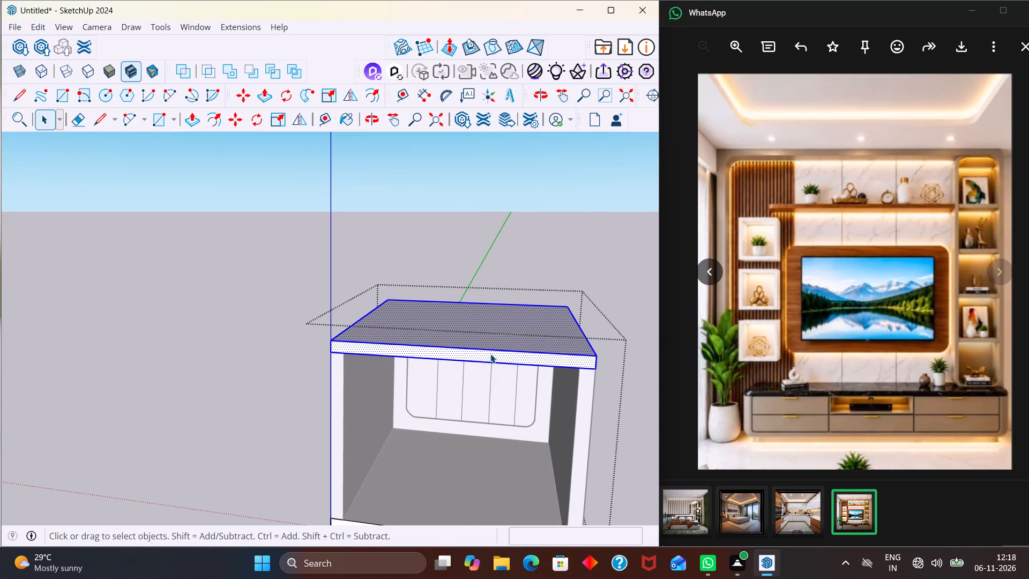
pyautogui.rightClick(490, 354)
pyautogui.click(528, 131)
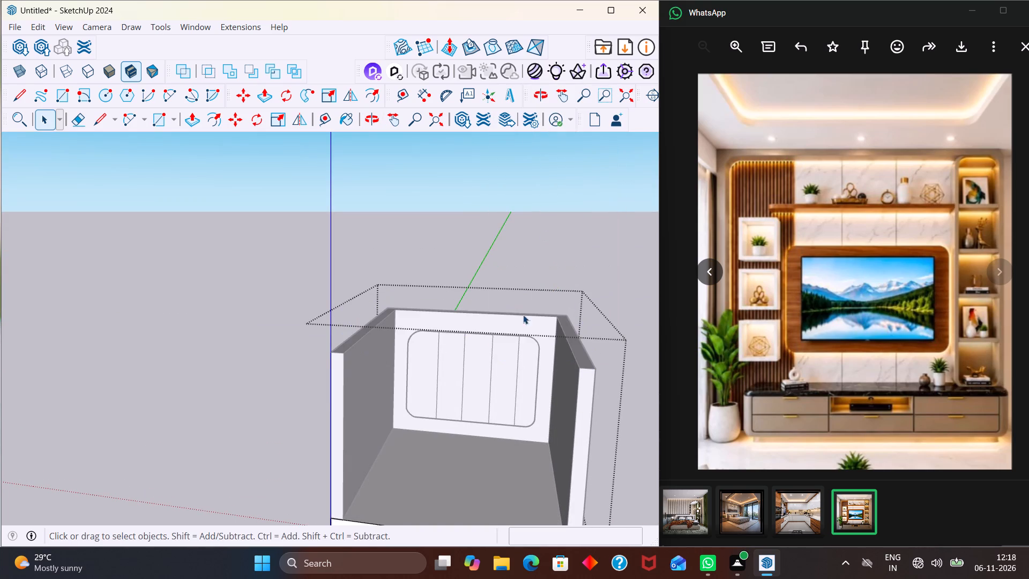
pyautogui.moveTo(516, 330); pyautogui.dragTo(527, 323, button='middle')
pyautogui.click(534, 240)
pyautogui.press('space')
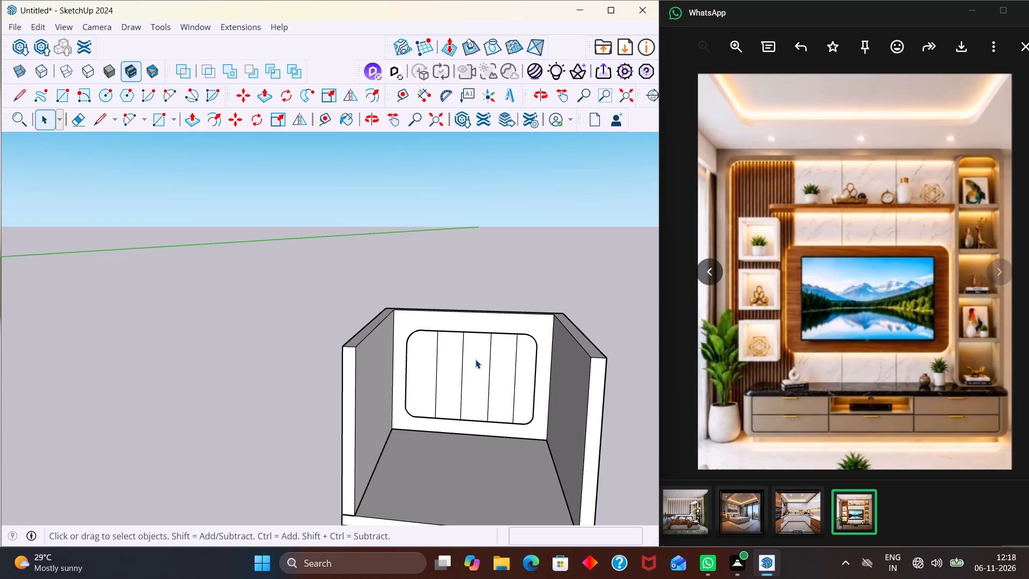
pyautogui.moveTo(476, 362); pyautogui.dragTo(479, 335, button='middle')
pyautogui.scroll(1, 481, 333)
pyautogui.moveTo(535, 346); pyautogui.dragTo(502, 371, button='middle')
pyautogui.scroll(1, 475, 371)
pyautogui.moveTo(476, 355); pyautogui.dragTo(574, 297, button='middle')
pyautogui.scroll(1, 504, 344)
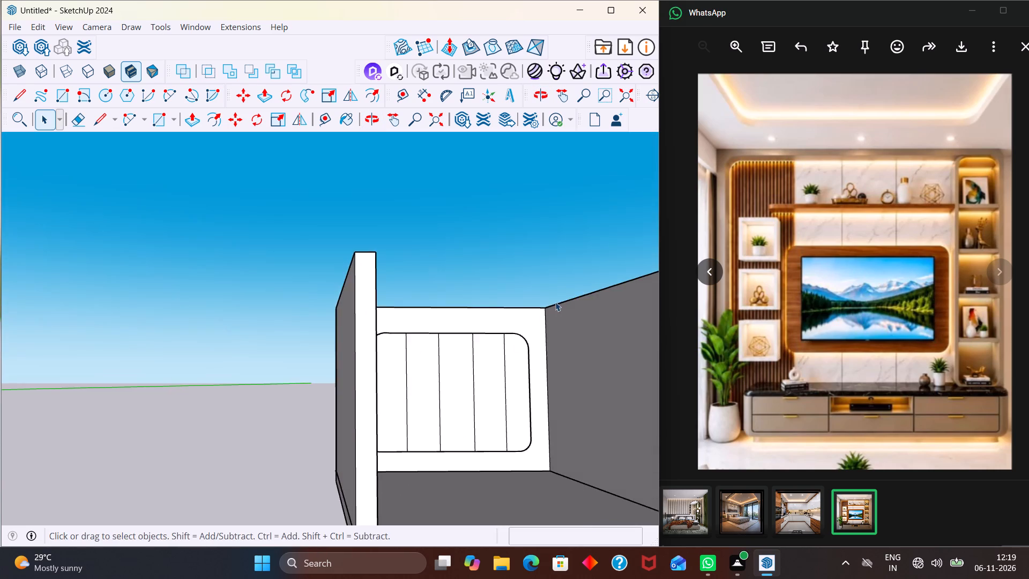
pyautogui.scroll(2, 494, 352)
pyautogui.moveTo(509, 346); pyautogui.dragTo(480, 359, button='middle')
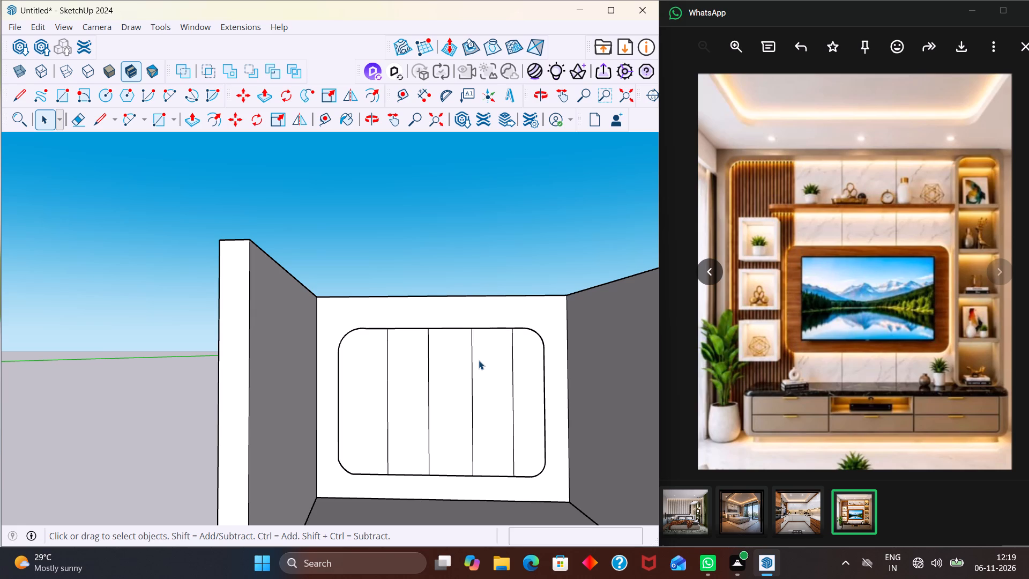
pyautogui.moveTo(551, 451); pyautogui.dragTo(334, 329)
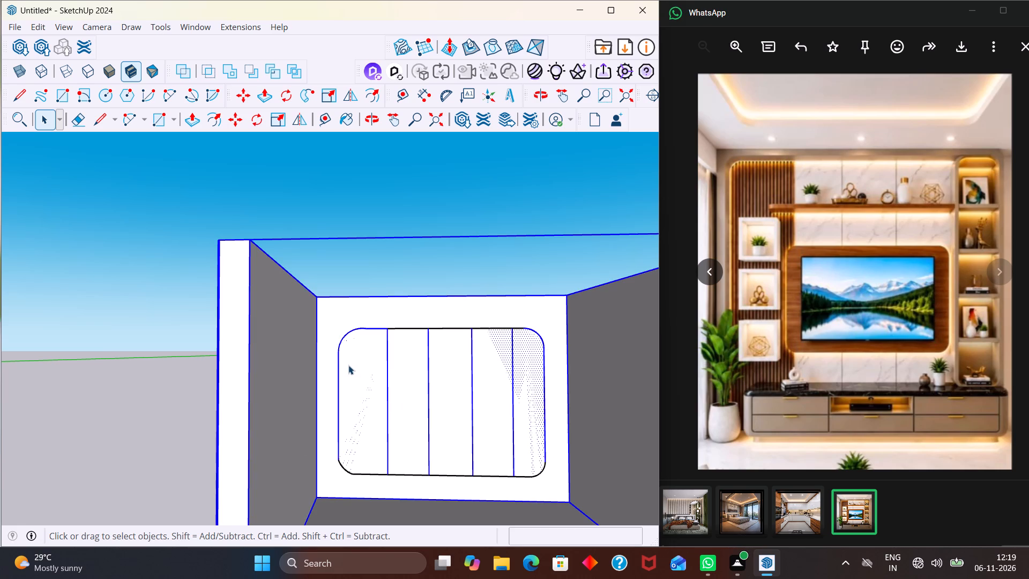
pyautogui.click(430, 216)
# Undo the ceiling hiding, the vertical dividers and the whole rounded panel outline, back to a blank back wall.
pyautogui.hotkey('ctrl', 'z')
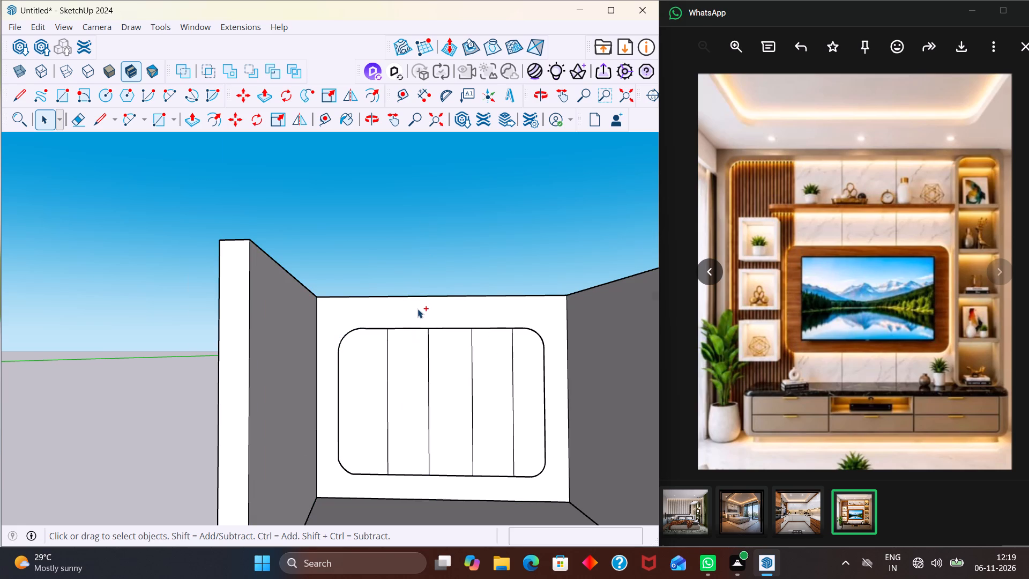
pyautogui.hotkey('ctrl', 'z')
pyautogui.hotkey('ctrl', 'z')
pyautogui.hotkey('ctrl', 'z')
pyautogui.hotkey('ctrl', 'z')
pyautogui.hotkey('ctrl', 'z')
pyautogui.hotkey('ctrl', 'z')
pyautogui.hotkey('ctrl', 'z')
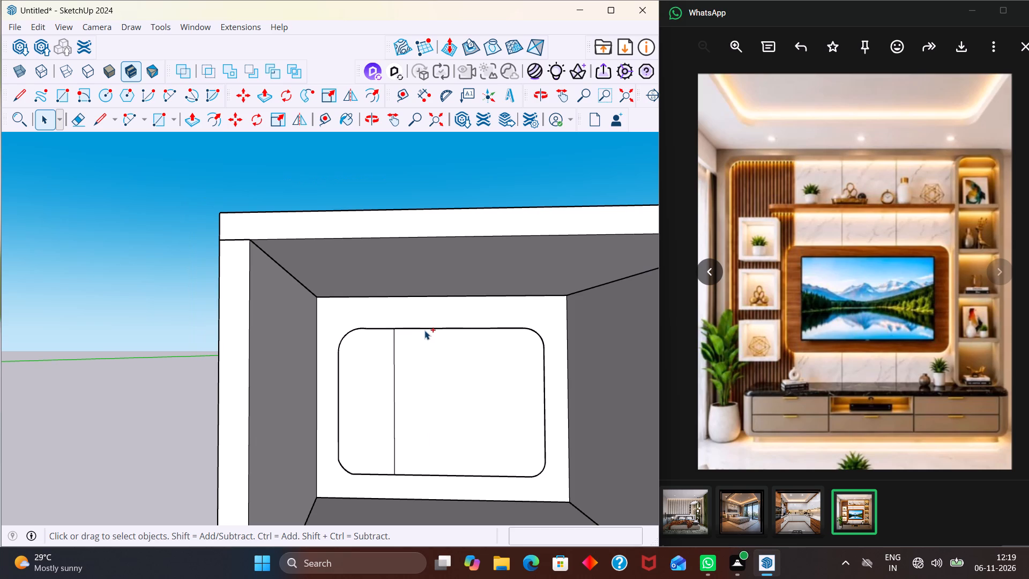
pyautogui.hotkey('ctrl', 'z')
pyautogui.hotkey('ctrl', 'z')
pyautogui.hotkey('ctrl', 'z')
pyautogui.hotkey('ctrl', 'z')
pyautogui.hotkey('ctrl', 'z')
pyautogui.hotkey('ctrl', 'z')
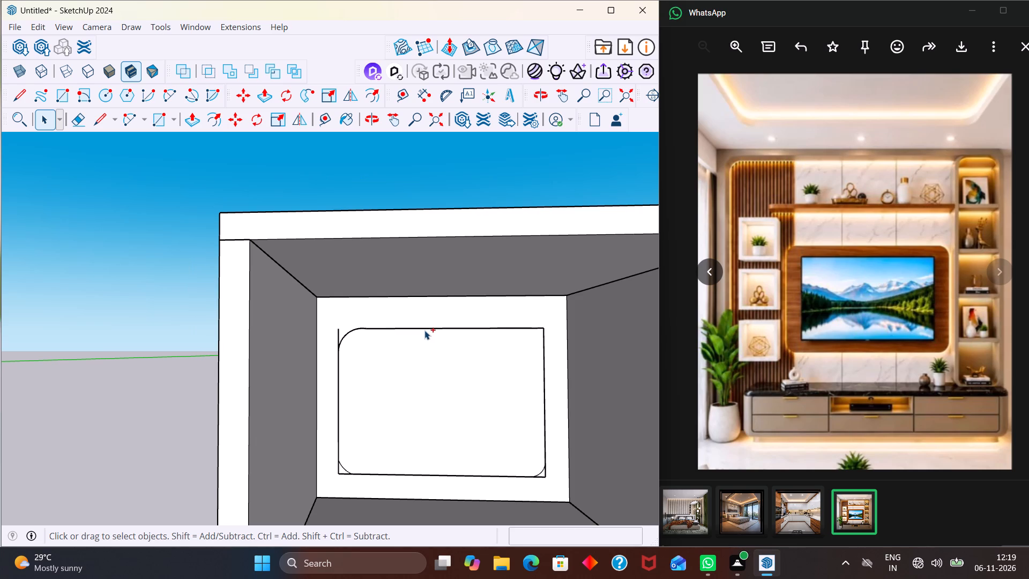
pyautogui.hotkey('ctrl', 'z')
pyautogui.hotkey('ctrl', 'z')
pyautogui.hotkey('ctrl', 'z')
pyautogui.hotkey('ctrl', 'z')
pyautogui.hotkey('ctrl', 'z')
pyautogui.hotkey('ctrl', 'z')
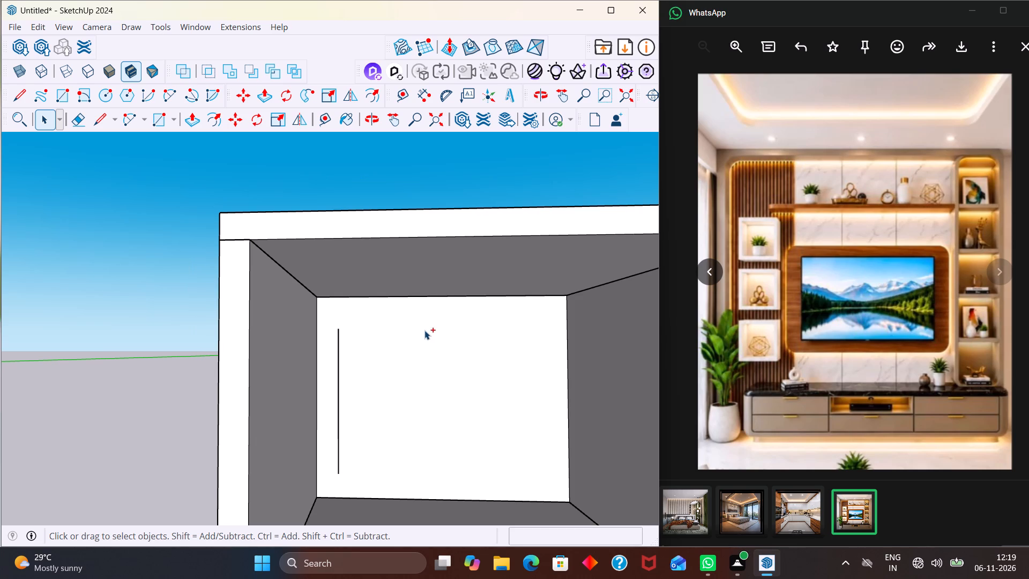
pyautogui.hotkey('ctrl', 'z')
# Draw a closed rectangular outline with the Line tool on the back wall, about 10' 9" wide and 8' 9" high, just inside its edges.
pyautogui.press('l')
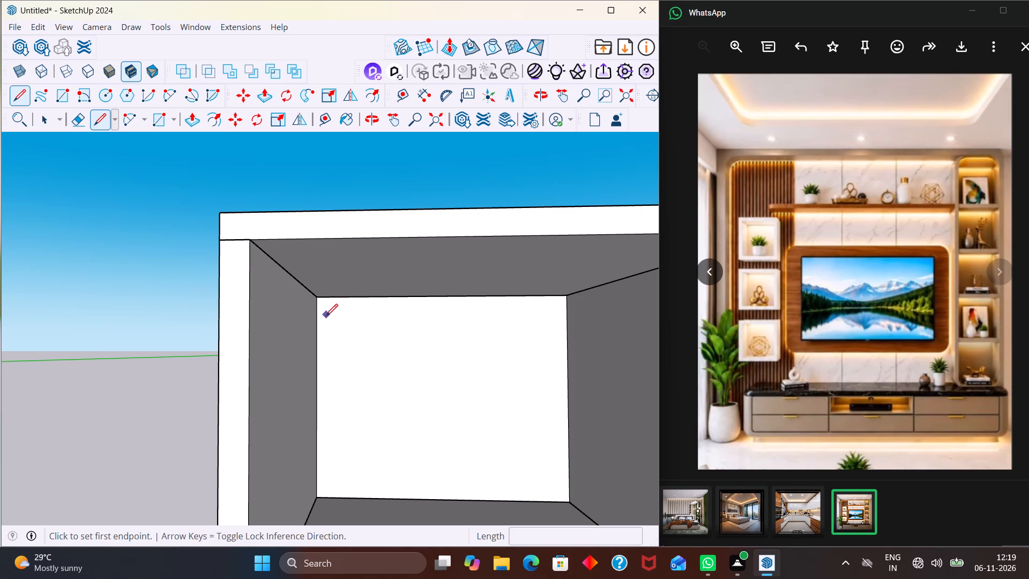
pyautogui.click(332, 312)
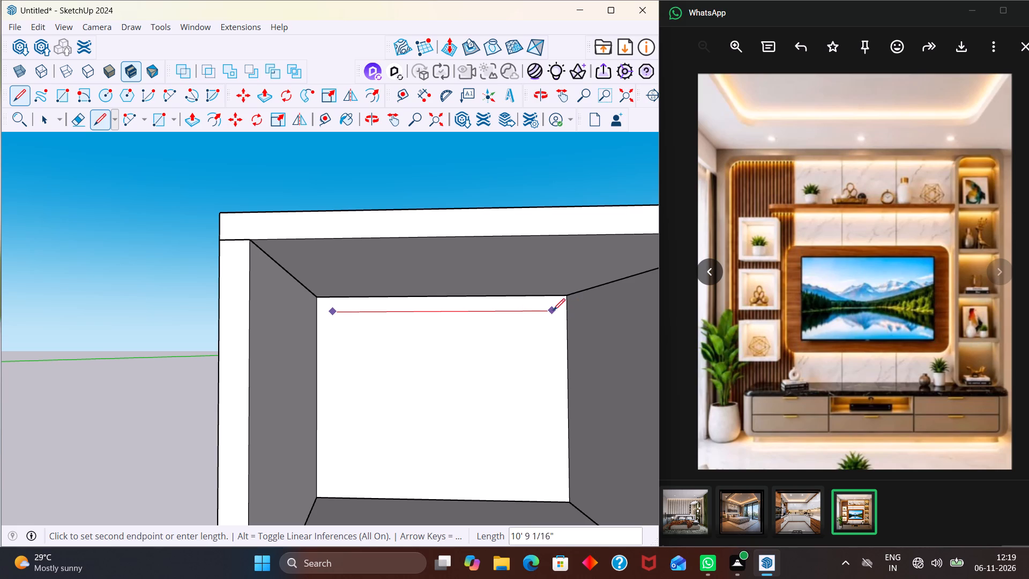
pyautogui.click(554, 310)
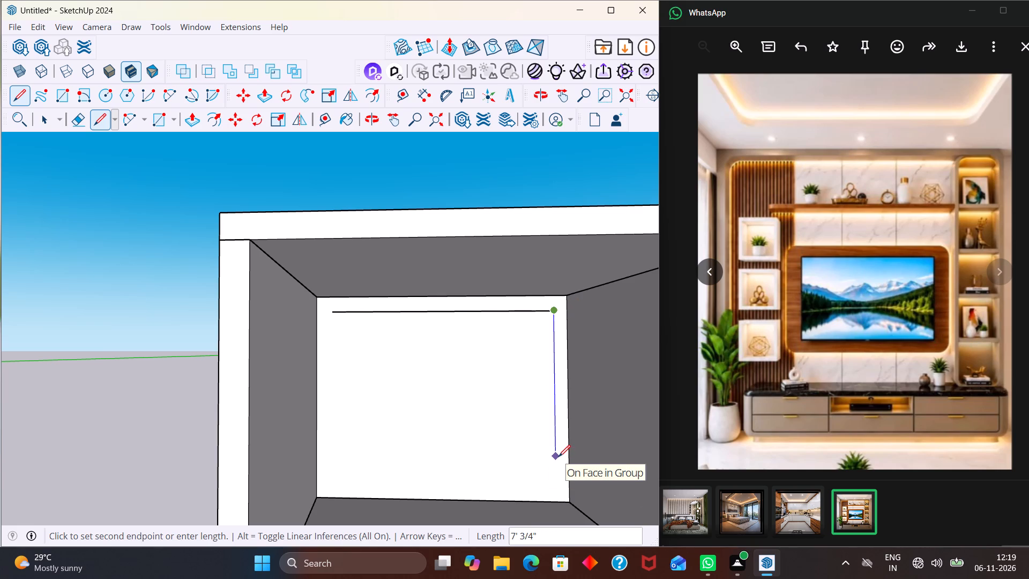
pyautogui.scroll(2, 563, 492)
pyautogui.click(563, 494)
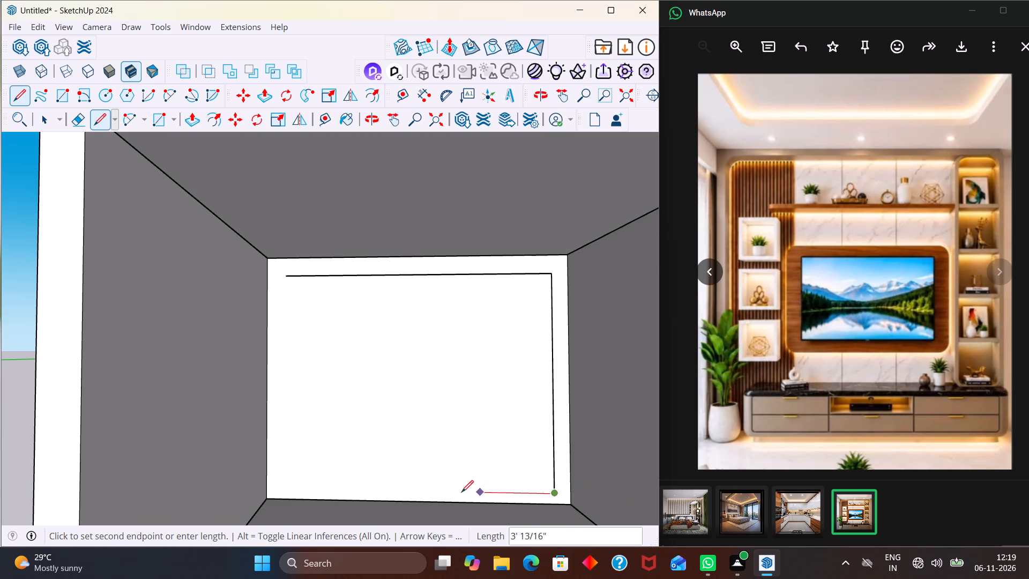
pyautogui.moveTo(287, 484); pyautogui.dragTo(286, 477)
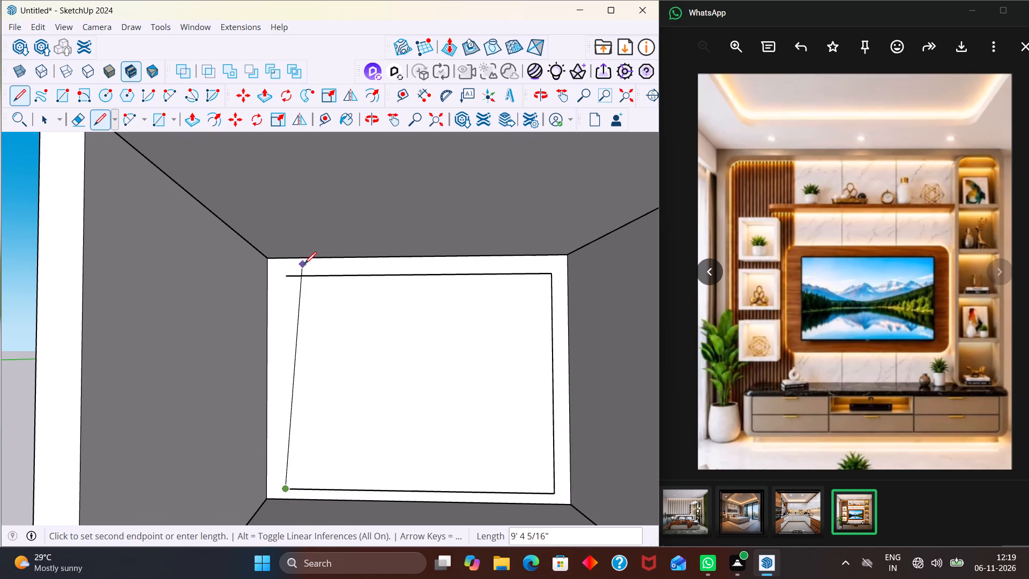
pyautogui.click(287, 280)
pyautogui.press('Escape')
pyautogui.press('space')
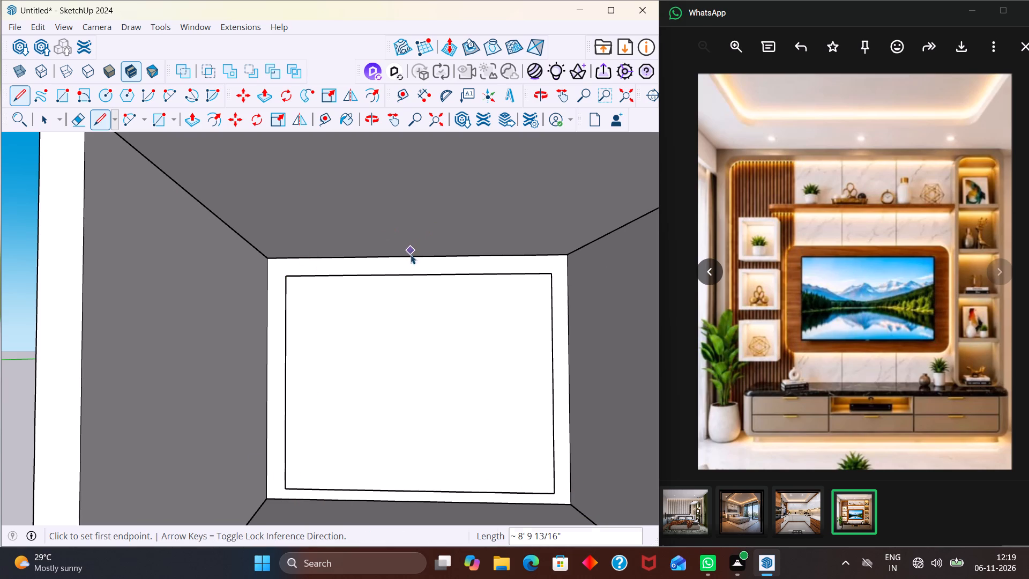
# Inside the room group, select the whole ceiling slab, hide it and leave the group.
pyautogui.scroll(-3, 406, 266)
pyautogui.moveTo(426, 308); pyautogui.dragTo(437, 384, button='middle')
pyautogui.moveTo(411, 367); pyautogui.dragTo(364, 269, button='middle')
pyautogui.moveTo(408, 328); pyautogui.dragTo(416, 370, button='middle')
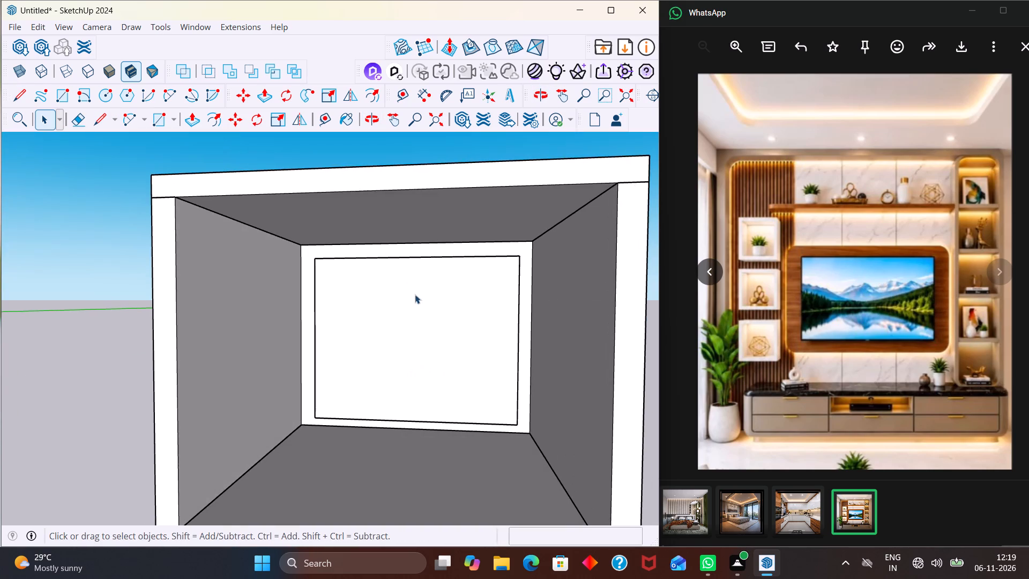
pyautogui.doubleClick(407, 226)
pyautogui.scroll(-3, 407, 211)
pyautogui.moveTo(407, 236); pyautogui.dragTo(403, 279, button='middle')
pyautogui.doubleClick(410, 242)
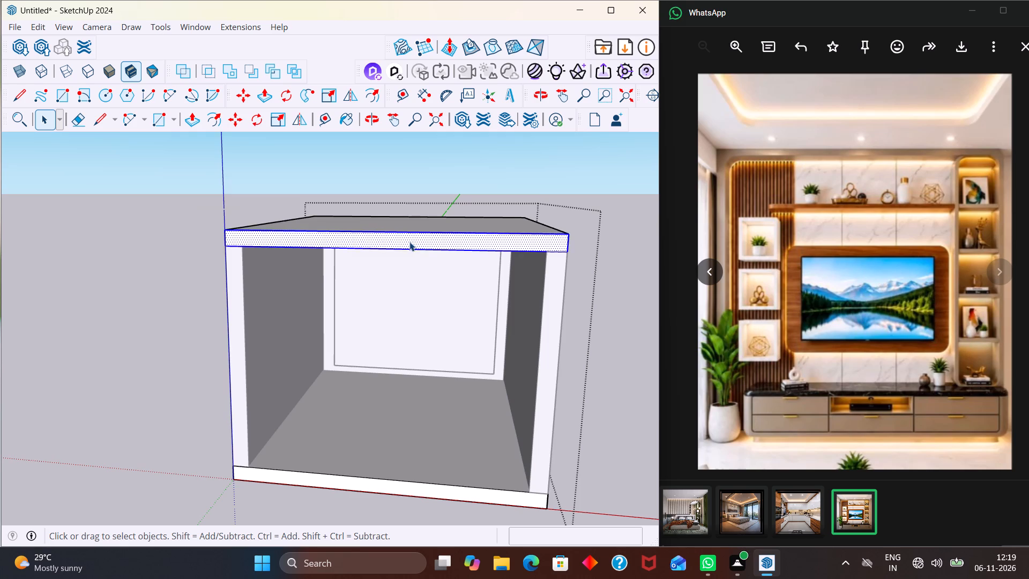
pyautogui.scroll(-5, 447, 209)
pyautogui.click(591, 321)
pyautogui.doubleClick(424, 232)
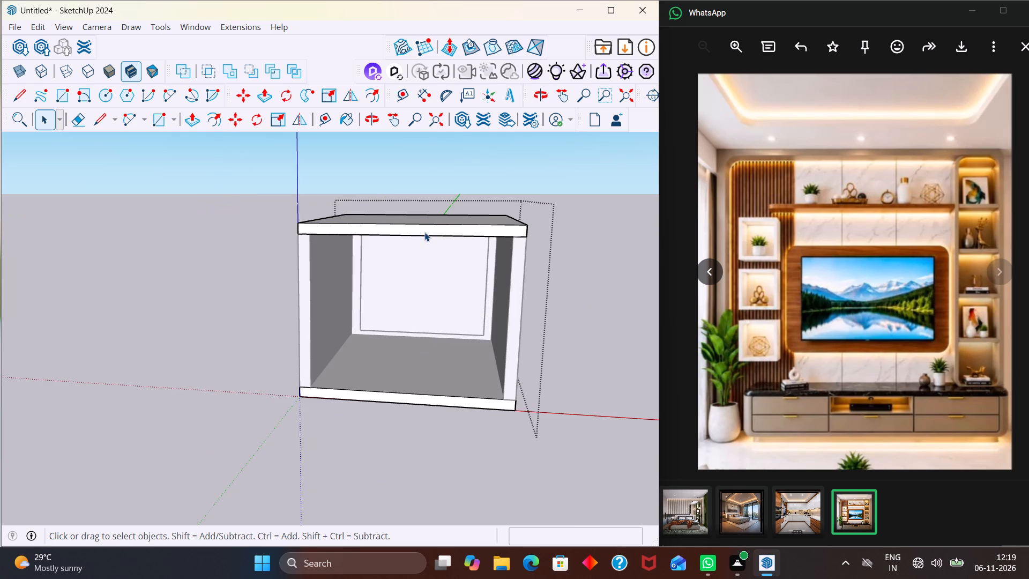
pyautogui.click(424, 232)
pyautogui.rightClick(432, 221)
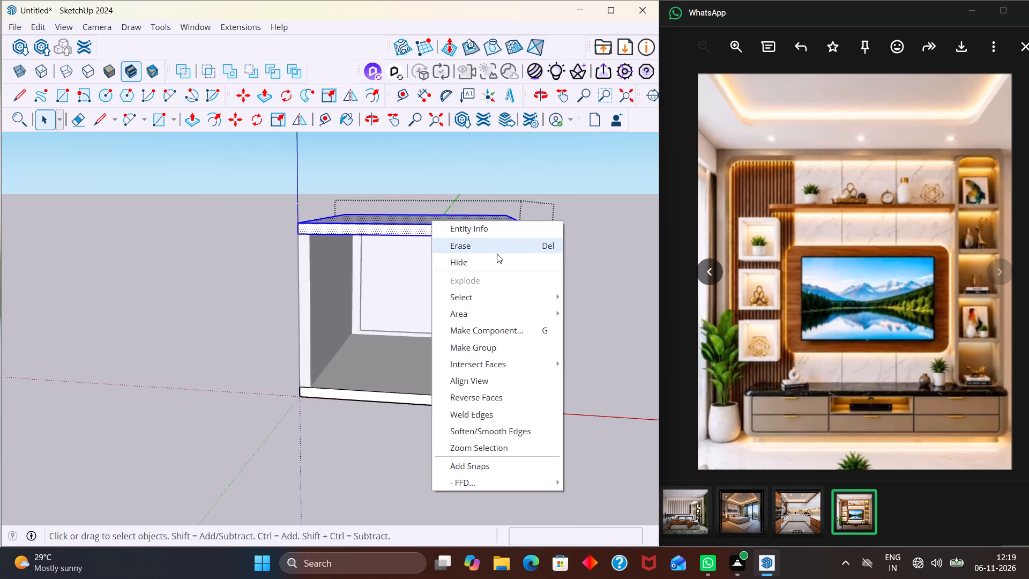
pyautogui.click(494, 260)
pyautogui.click(577, 257)
# Draw tangent arcs across the back-wall rectangle's two upper corners, the left one with a radius of about 10 11/16".
pyautogui.moveTo(355, 305); pyautogui.dragTo(399, 301, button='middle')
pyautogui.scroll(1, 344, 273)
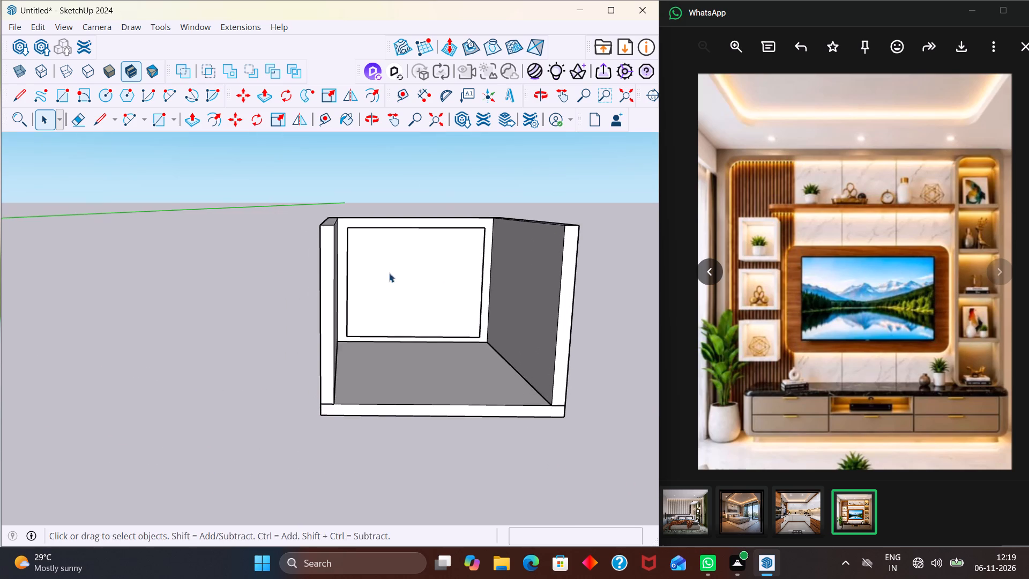
pyautogui.moveTo(388, 273); pyautogui.dragTo(320, 273, button='middle')
pyautogui.scroll(2, 330, 214)
pyautogui.scroll(-1, 351, 201)
pyautogui.scroll(2, 359, 211)
pyautogui.moveTo(366, 249); pyautogui.dragTo(329, 228, button='middle')
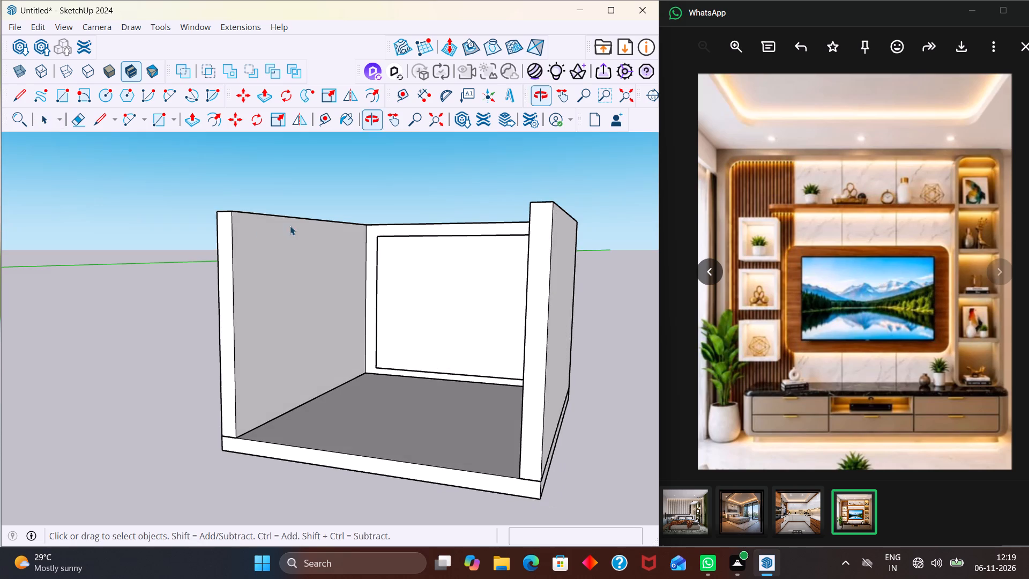
pyautogui.press('a')
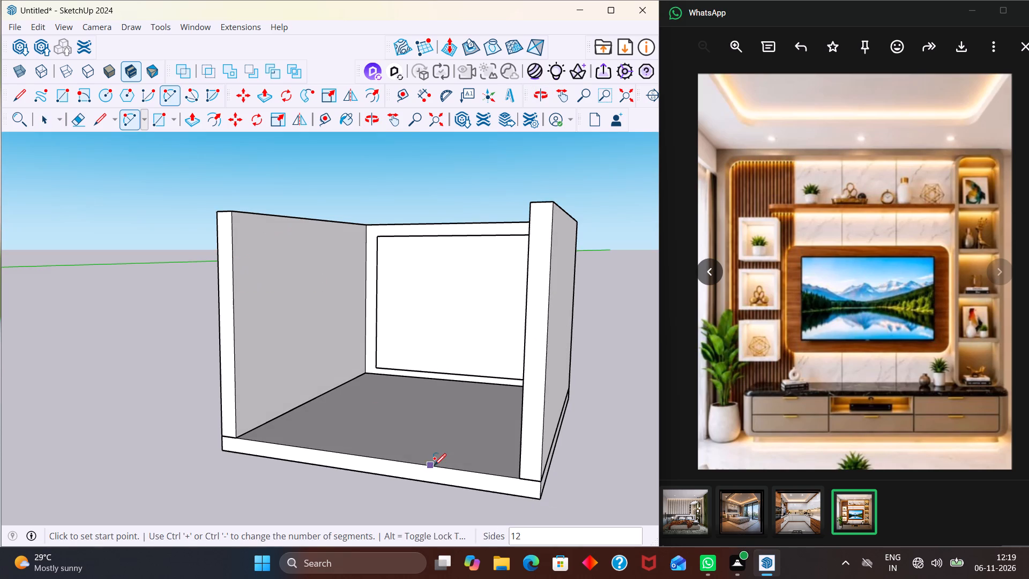
pyautogui.scroll(1, 450, 93)
pyautogui.scroll(3, 402, 218)
pyautogui.moveTo(388, 248); pyautogui.dragTo(441, 253, button='middle')
pyautogui.scroll(3, 384, 245)
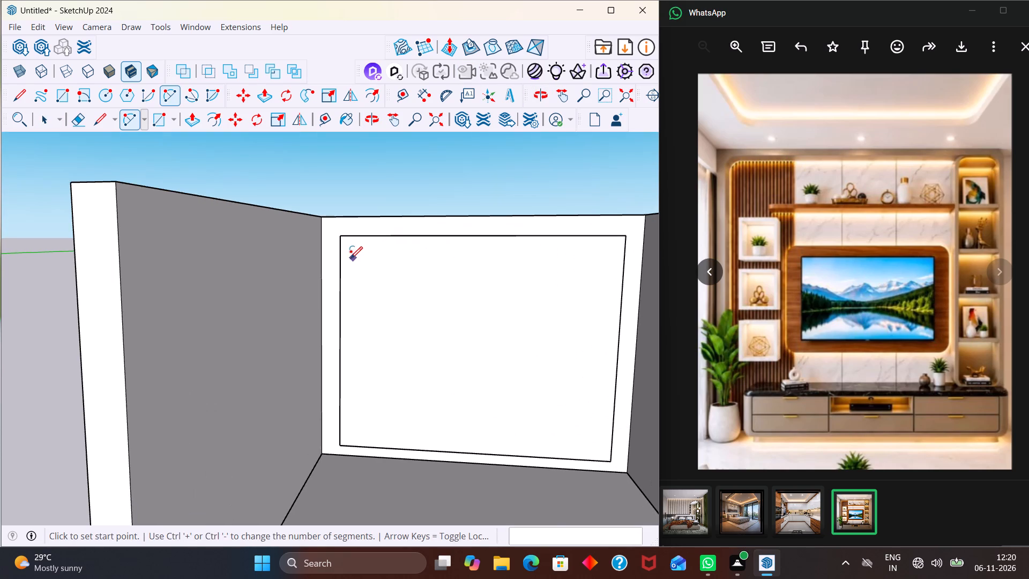
pyautogui.click(339, 258)
pyautogui.click(363, 237)
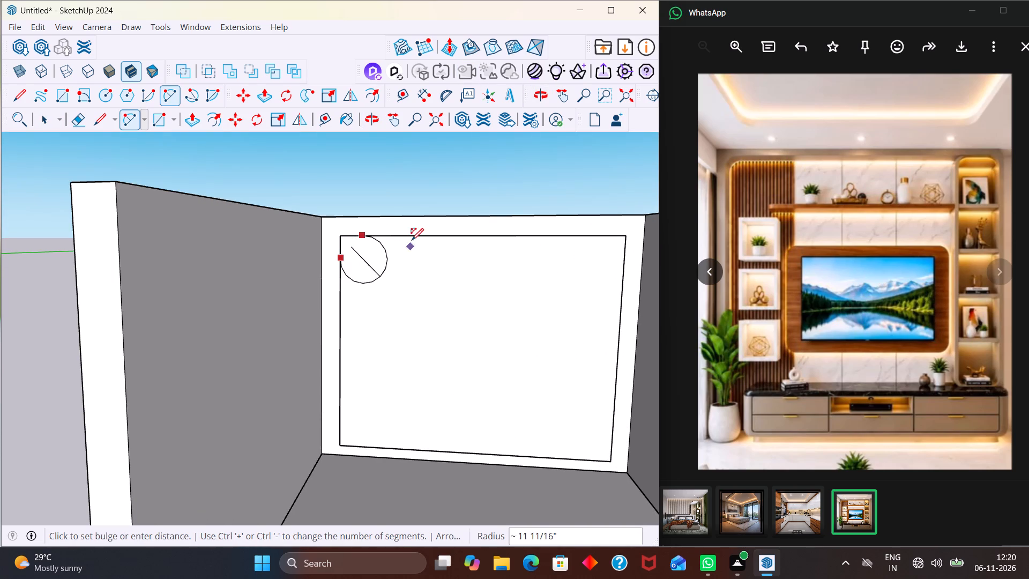
pyautogui.click(364, 230)
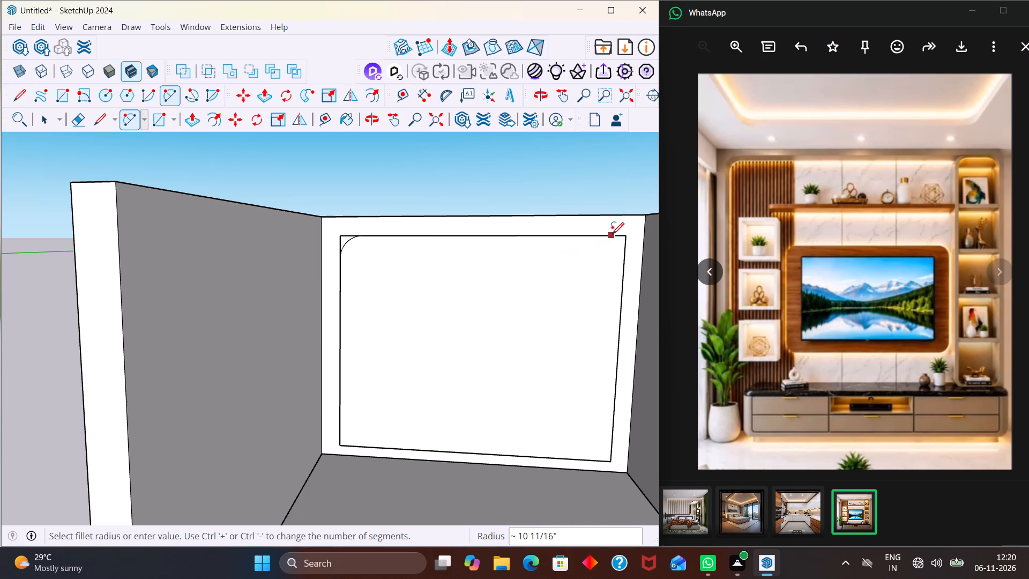
pyautogui.click(608, 235)
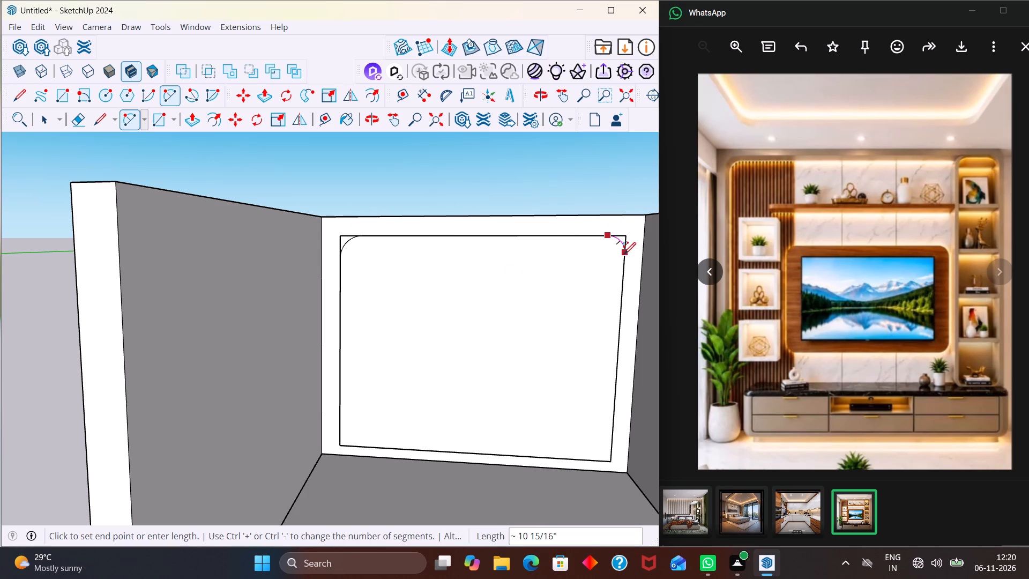
pyautogui.click(623, 255)
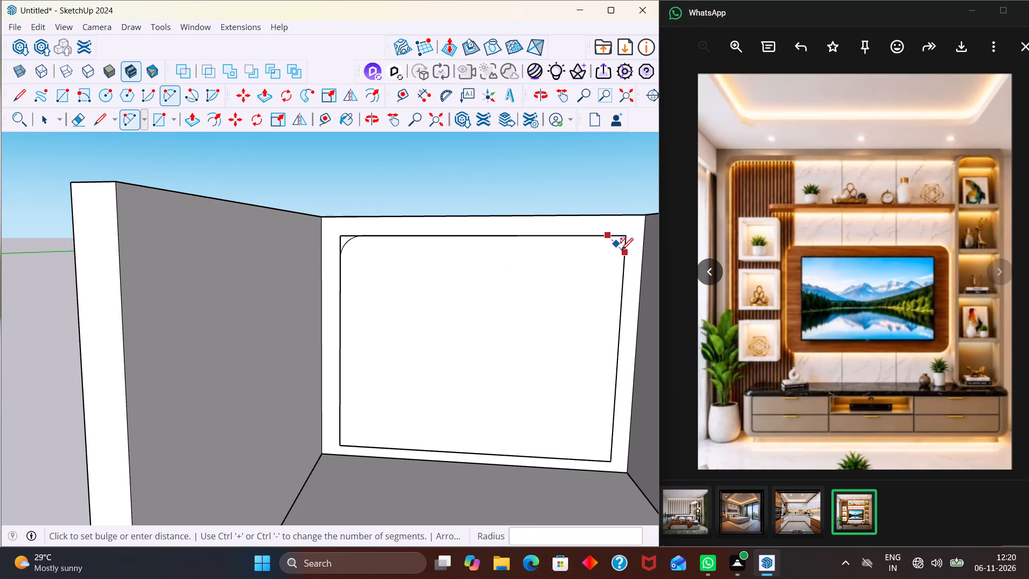
pyautogui.scroll(3, 596, 228)
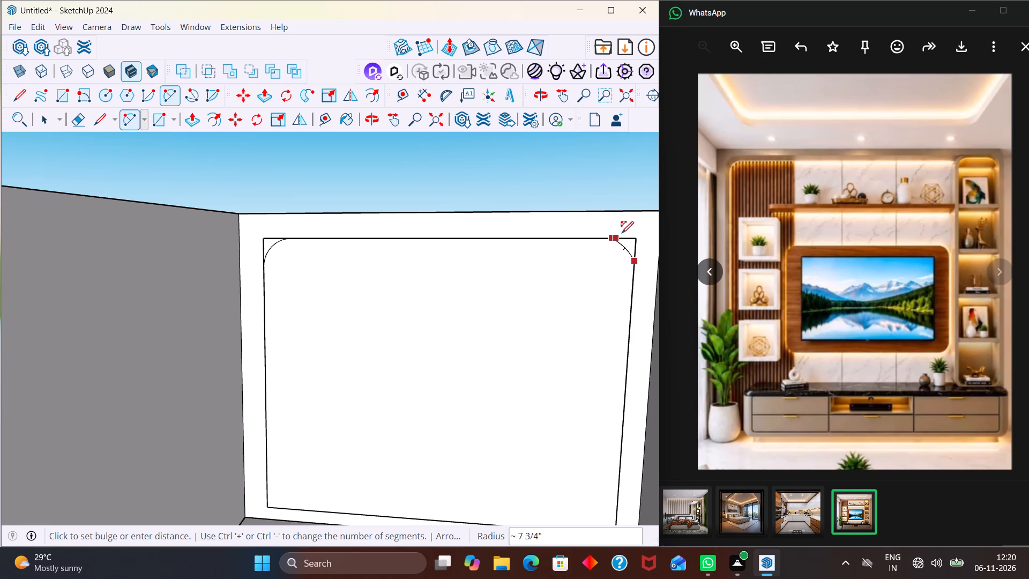
pyautogui.click(621, 236)
# Draw tangent arcs across the rectangle's two lower corners, the right one with a bulge of about 2 1/8".
pyautogui.scroll(-4, 610, 263)
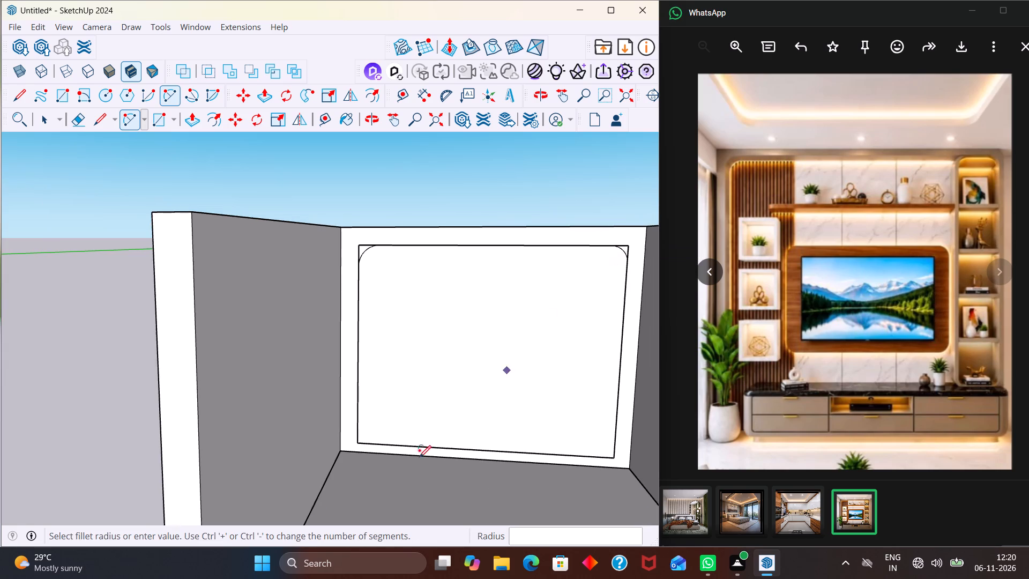
pyautogui.scroll(4, 369, 483)
pyautogui.click(354, 402)
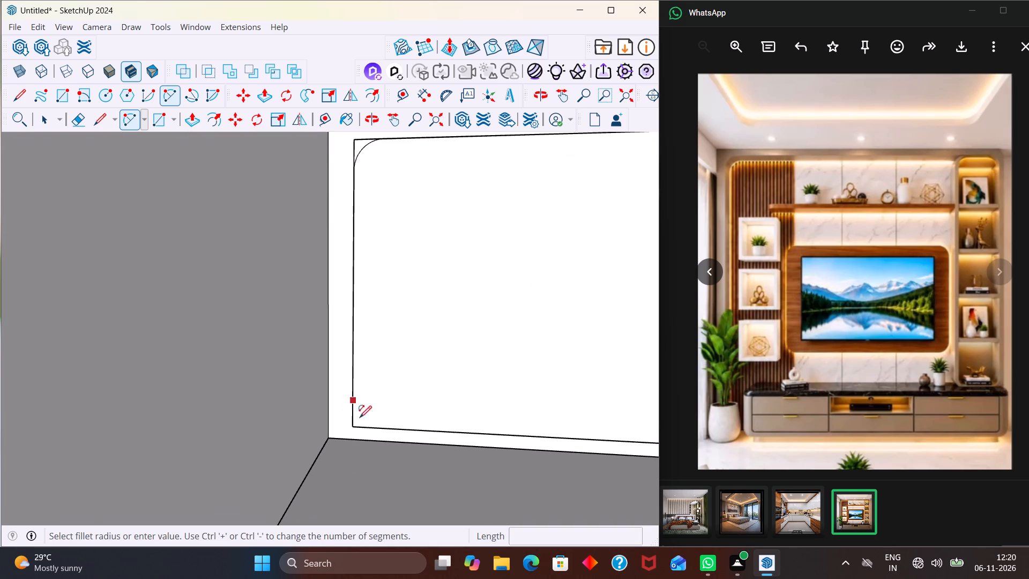
pyautogui.click(381, 429)
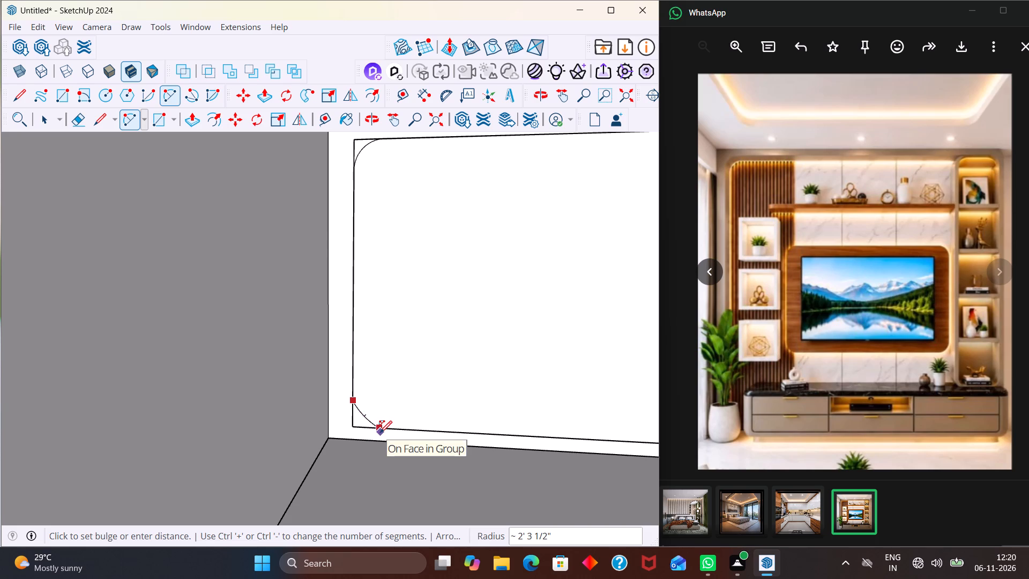
pyautogui.click(379, 434)
pyautogui.scroll(-4, 382, 406)
pyautogui.scroll(1, 603, 448)
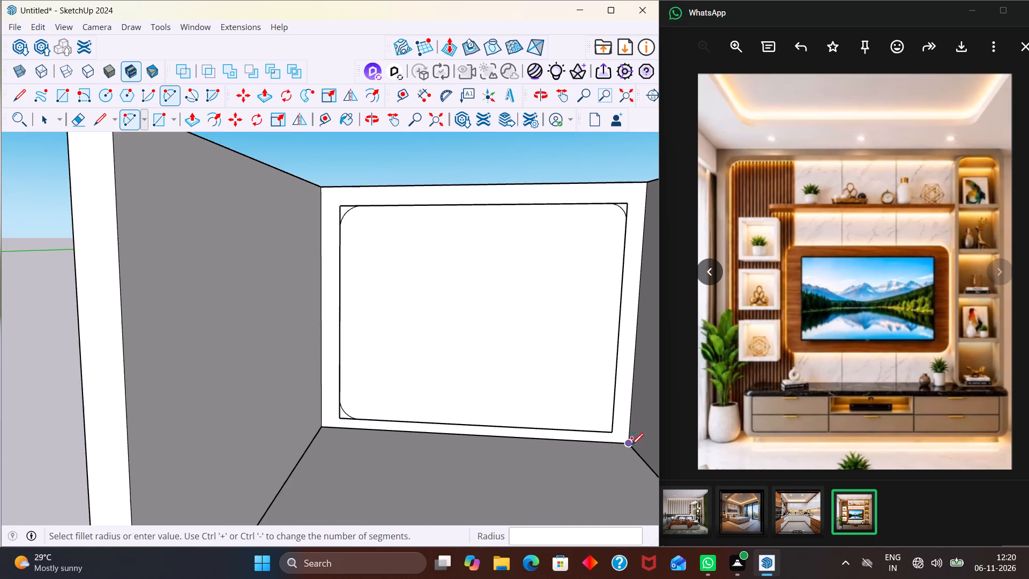
pyautogui.scroll(1, 628, 440)
pyautogui.click(592, 428)
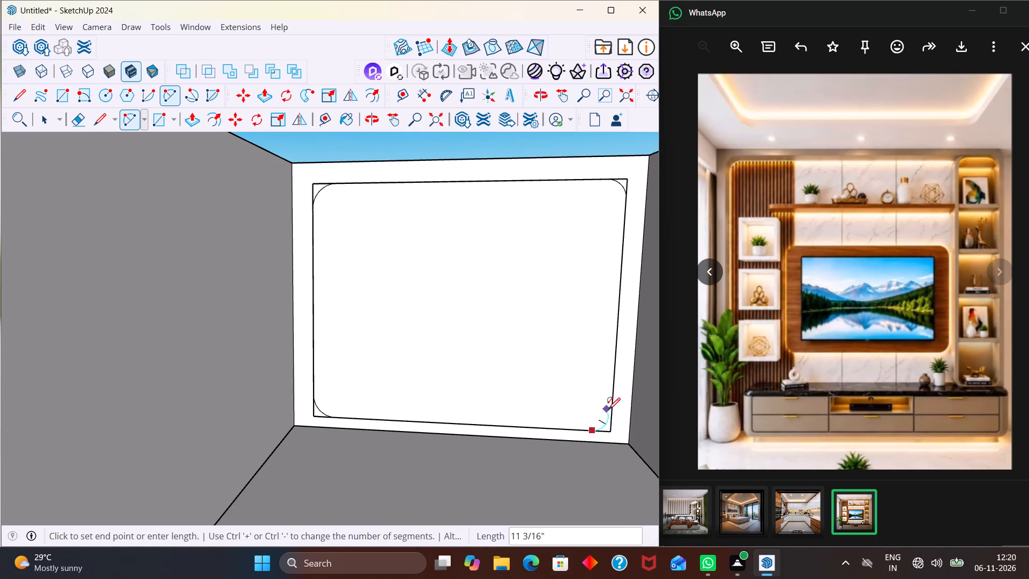
pyautogui.click(612, 406)
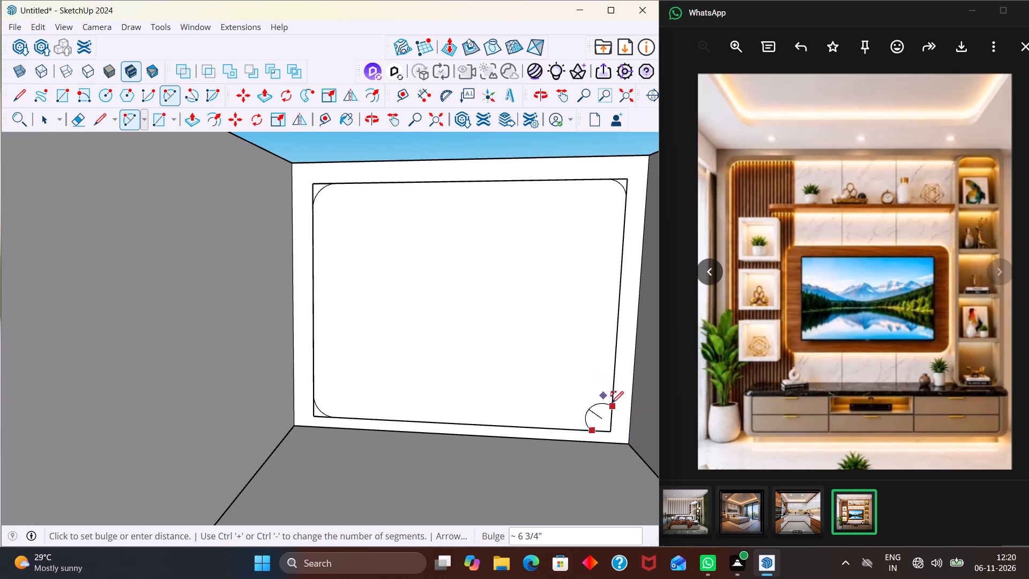
pyautogui.scroll(3, 607, 403)
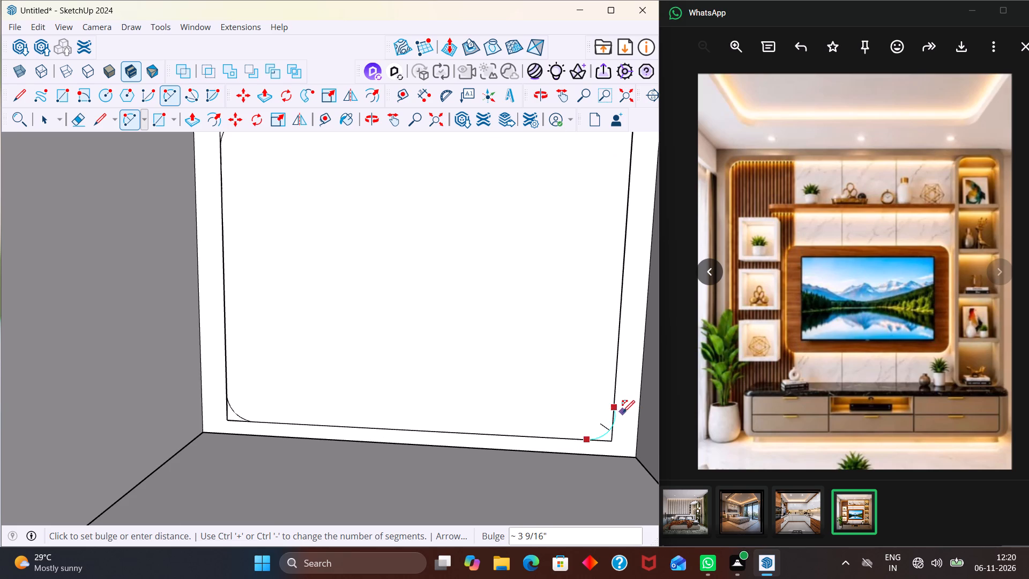
pyautogui.scroll(3, 622, 411)
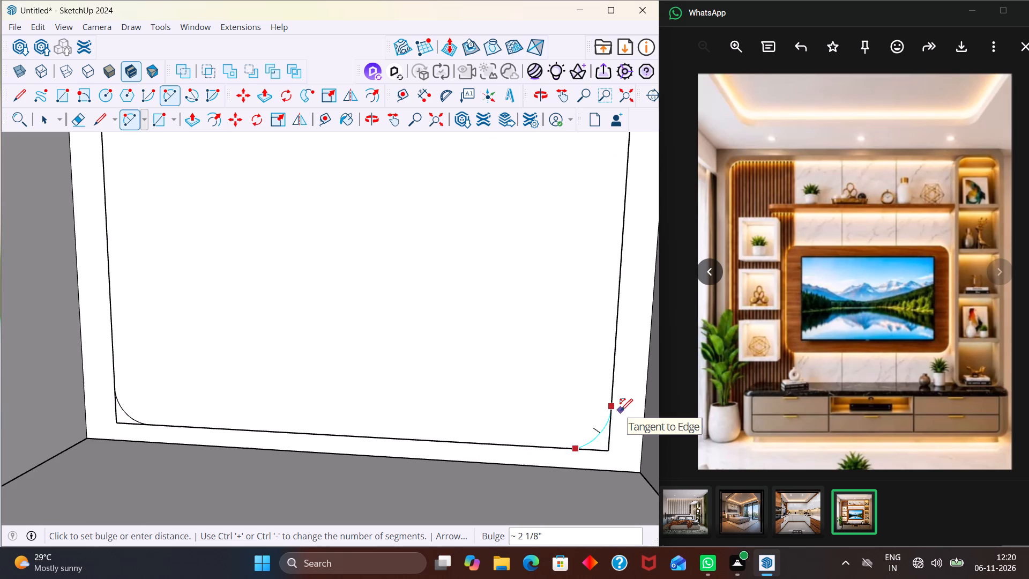
pyautogui.click(621, 411)
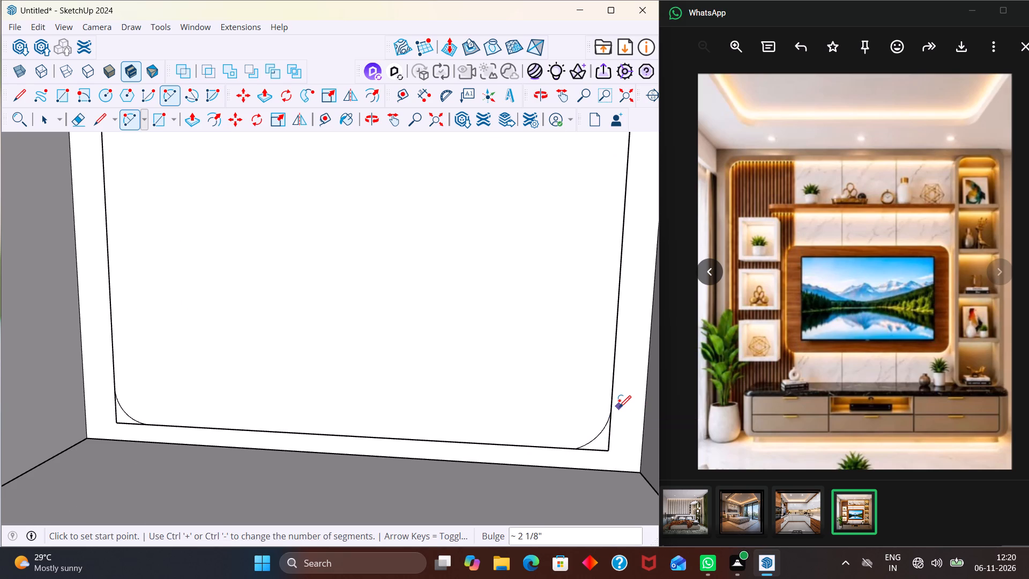
# Erase the leftover square corner edges outside the arcs at the back-wall panel's two lower corners.
pyautogui.press('e')
pyautogui.scroll(2, 614, 465)
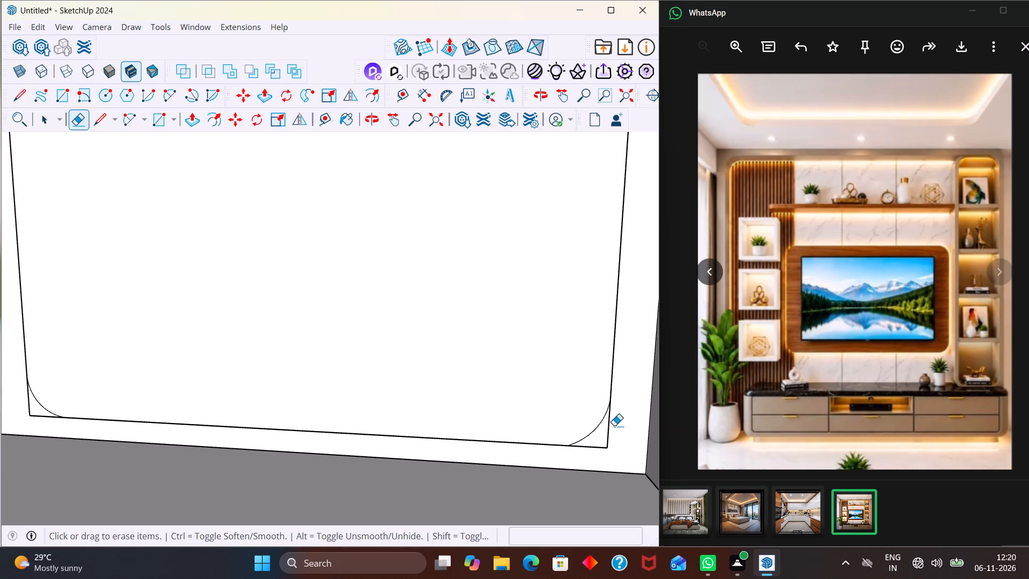
pyautogui.moveTo(614, 425); pyautogui.dragTo(580, 449)
pyautogui.scroll(-11, 615, 374)
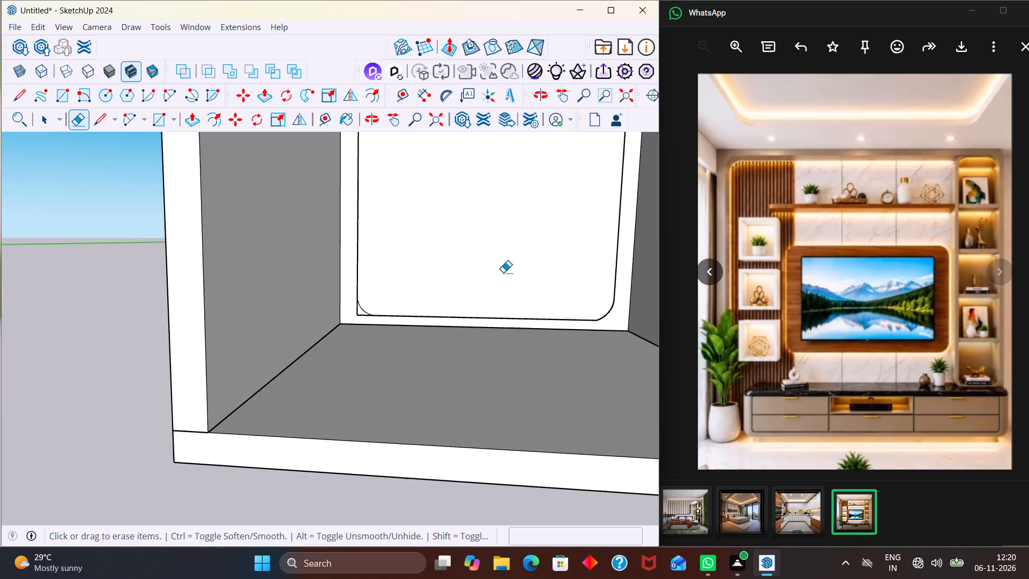
pyautogui.scroll(6, 358, 313)
pyautogui.moveTo(364, 320); pyautogui.dragTo(350, 307)
pyautogui.scroll(-7, 358, 300)
pyautogui.scroll(1, 380, 303)
pyautogui.scroll(-8, 380, 303)
pyautogui.scroll(9, 384, 155)
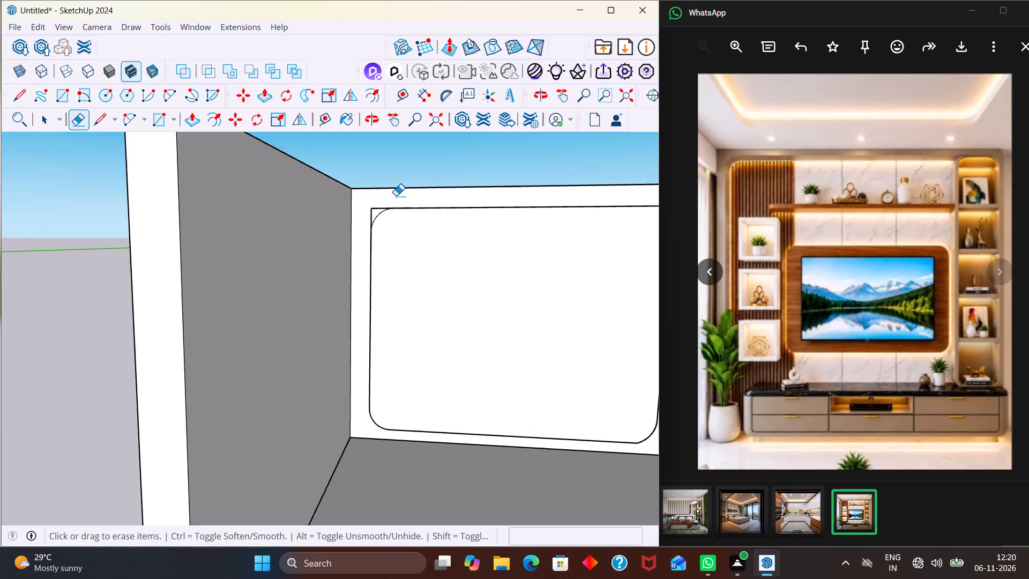
# Erase the leftover square corner edges outside the arcs at the panel's two upper corners.
pyautogui.scroll(5, 396, 196)
pyautogui.moveTo(359, 225); pyautogui.dragTo(405, 191)
pyautogui.scroll(-4, 403, 193)
pyautogui.scroll(1, 394, 205)
pyautogui.scroll(-7, 392, 206)
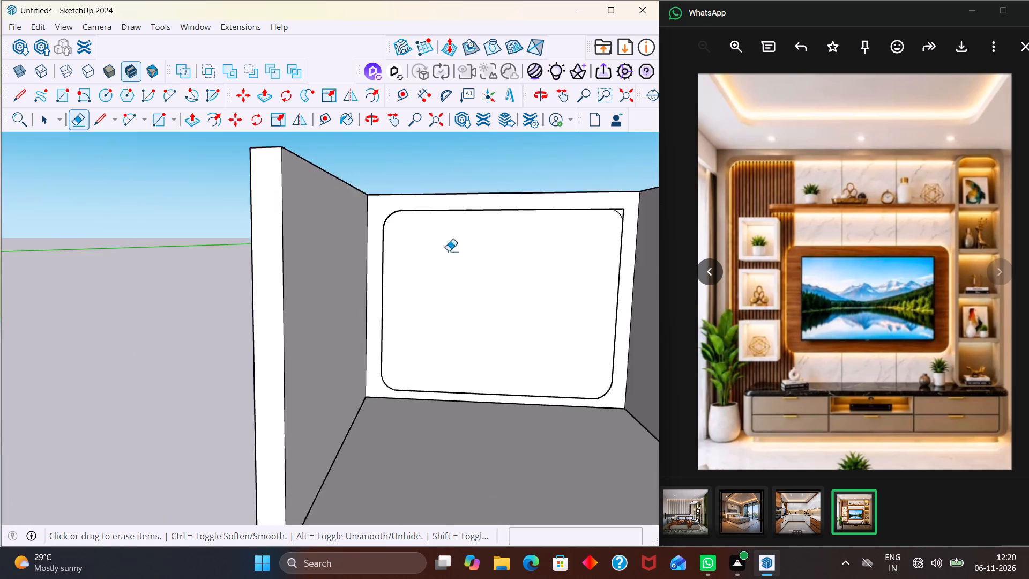
pyautogui.scroll(-4, 449, 251)
pyautogui.scroll(17, 525, 206)
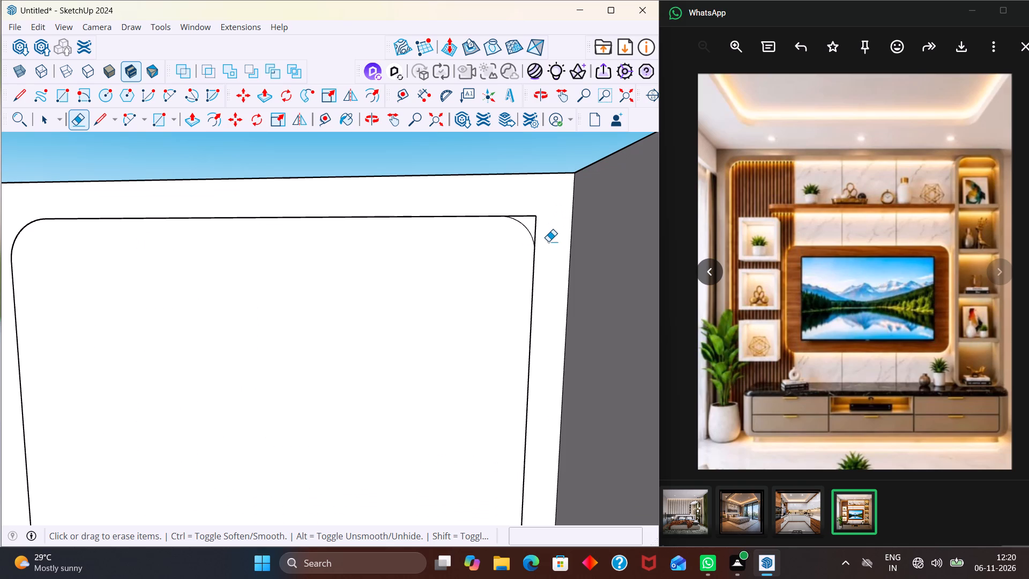
pyautogui.moveTo(548, 241); pyautogui.dragTo(525, 213)
pyautogui.scroll(-4, 525, 214)
pyautogui.scroll(-11, 482, 228)
pyautogui.scroll(1, 496, 258)
pyautogui.scroll(-4, 495, 251)
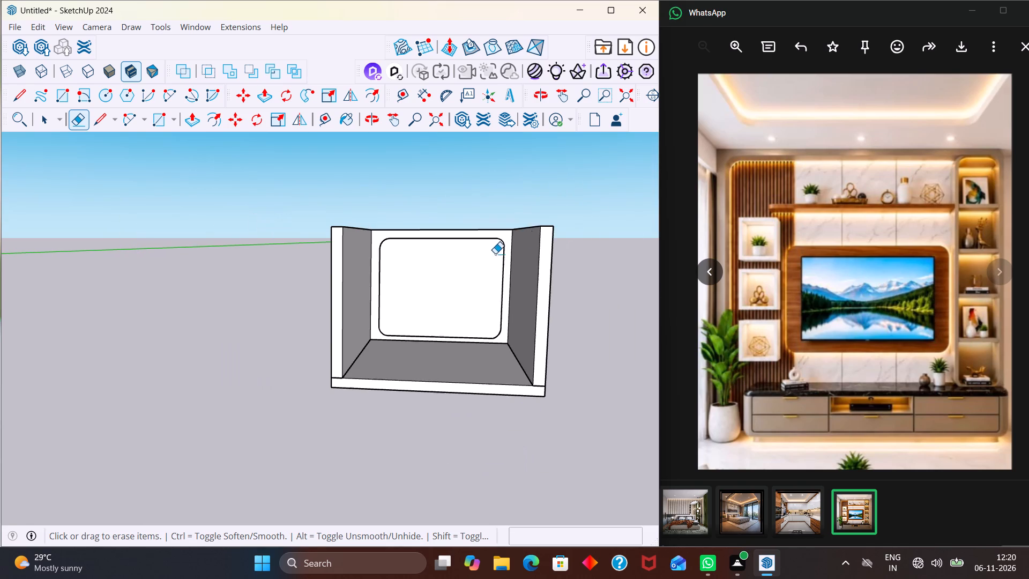
pyautogui.rightClick(584, 236)
pyautogui.click(561, 203)
pyautogui.press('Escape')
pyautogui.press('space')
# Draw three vertical lines, each about 8' 9 13/16" long, from the rounded panel's top edge to its bottom edge, splitting it into strips.
pyautogui.scroll(1, 462, 272)
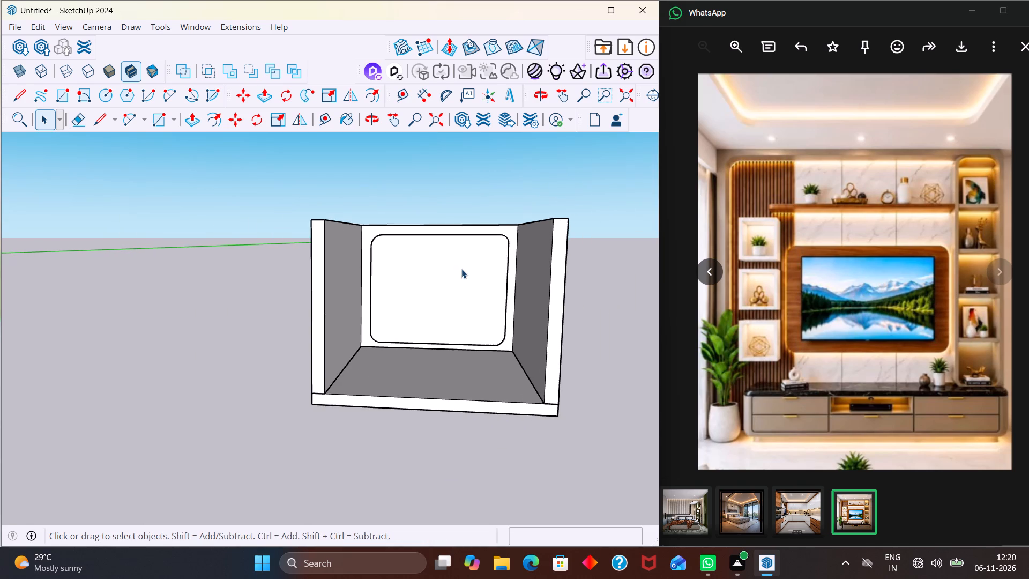
pyautogui.scroll(1, 461, 269)
pyautogui.moveTo(486, 270); pyautogui.dragTo(429, 294, button='middle')
pyautogui.scroll(1, 417, 288)
pyautogui.moveTo(417, 288); pyautogui.dragTo(448, 291, button='middle')
pyautogui.middleClick(435, 281)
pyautogui.scroll(1, 435, 281)
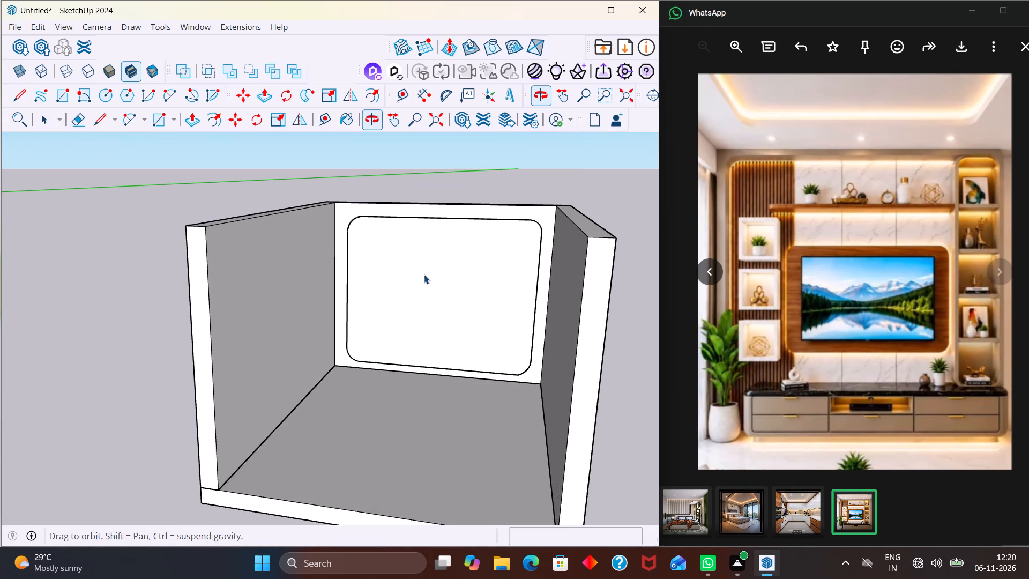
pyautogui.moveTo(406, 270); pyautogui.dragTo(404, 249, button='middle')
pyautogui.moveTo(414, 250); pyautogui.dragTo(446, 237, button='middle')
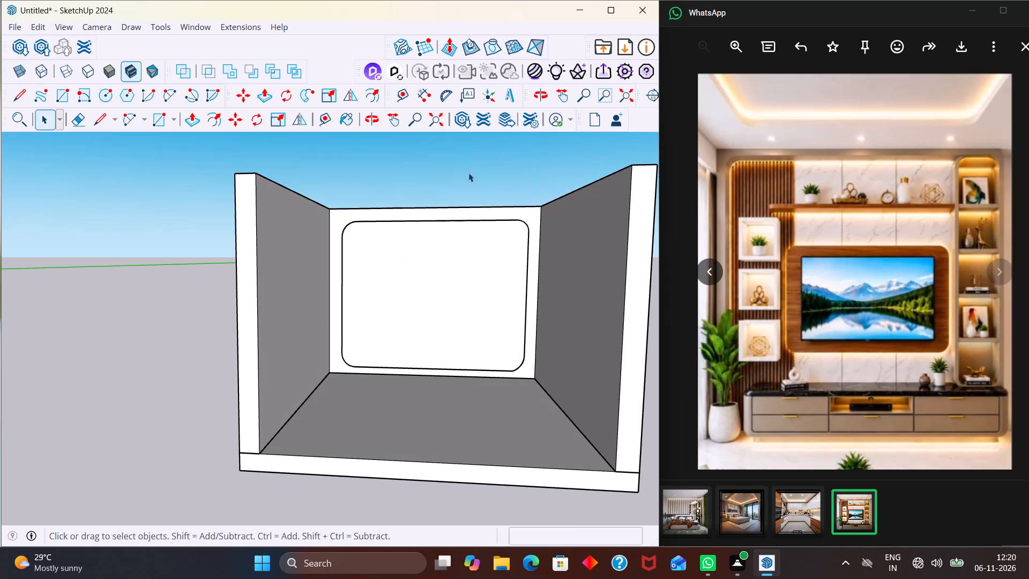
pyautogui.press('l')
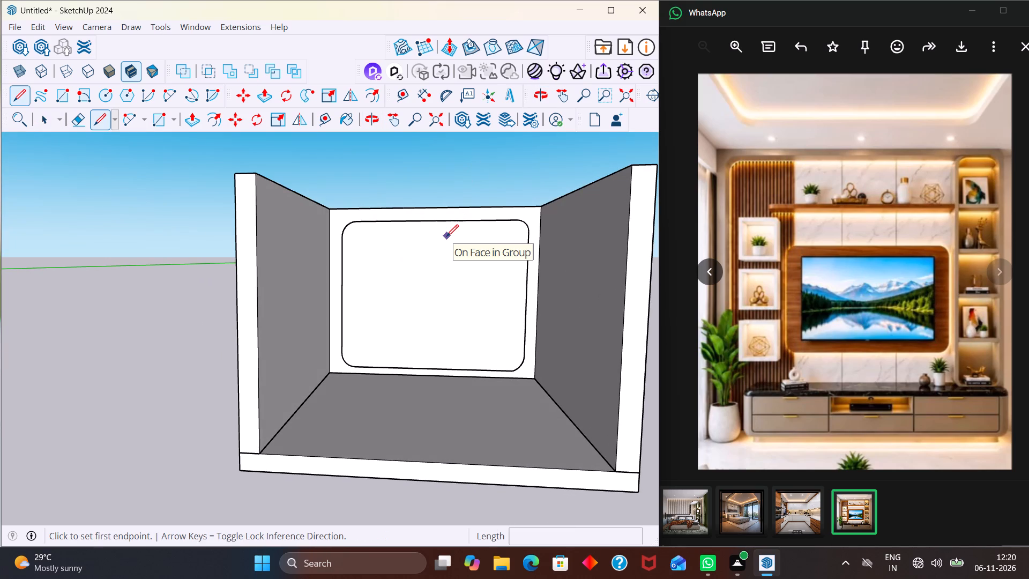
pyautogui.click(394, 222)
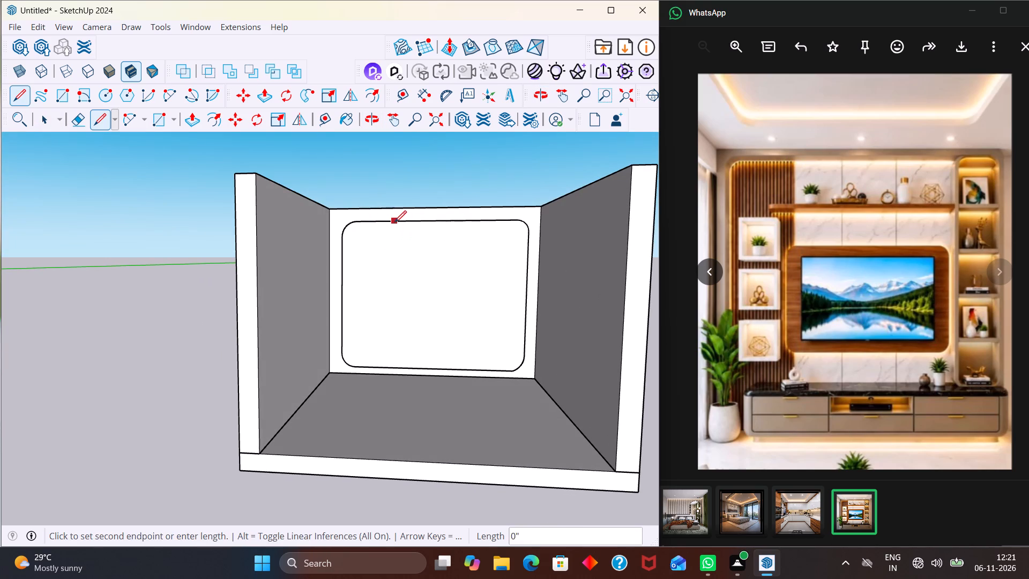
pyautogui.click(394, 367)
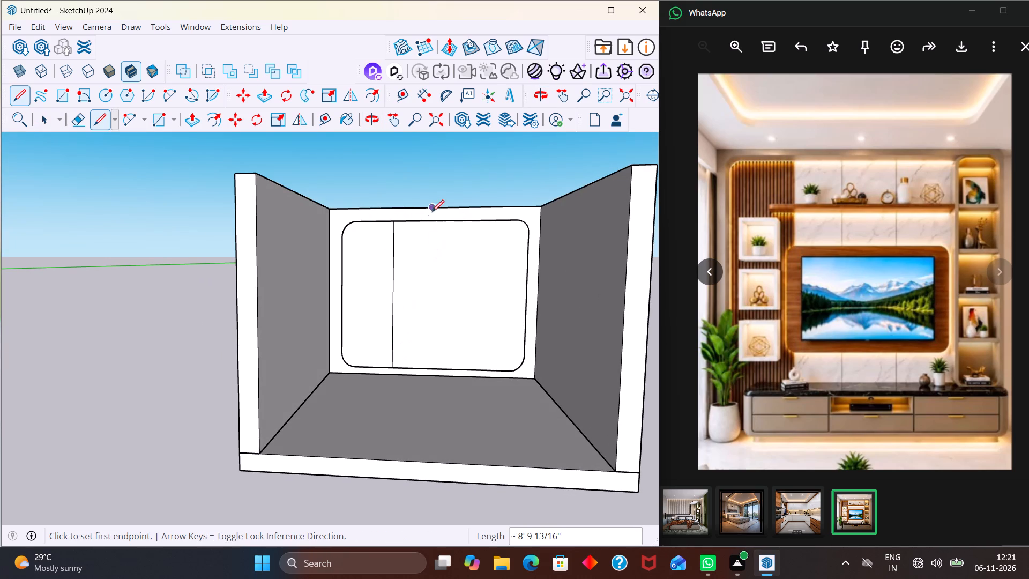
pyautogui.moveTo(380, 299); pyautogui.dragTo(395, 337, button='middle')
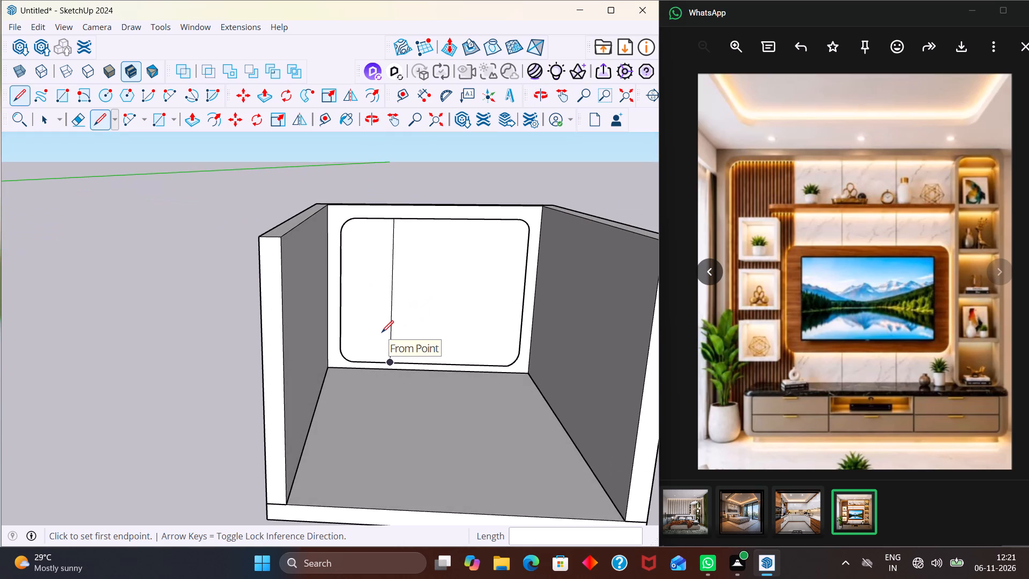
pyautogui.click(429, 222)
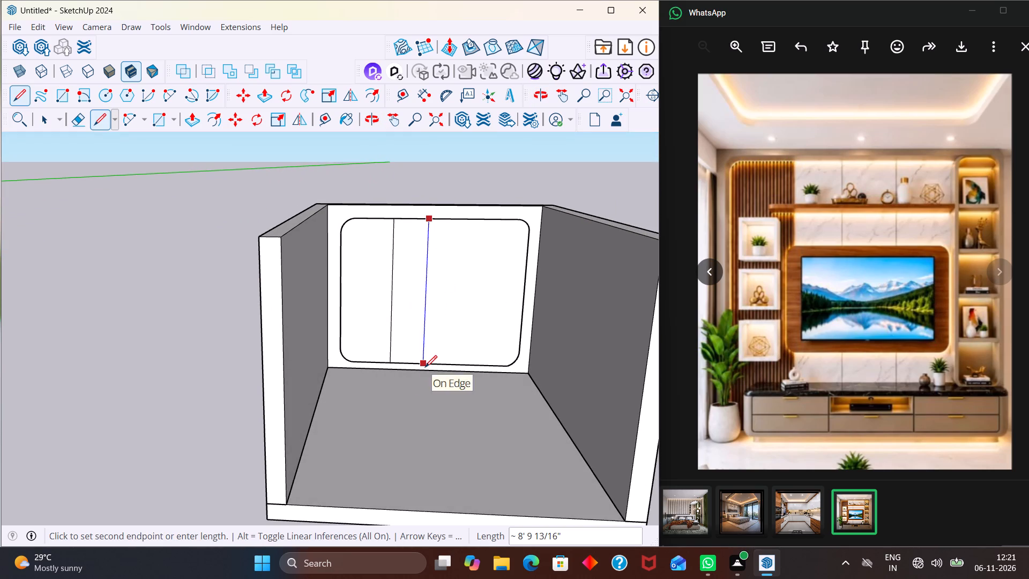
pyautogui.click(425, 367)
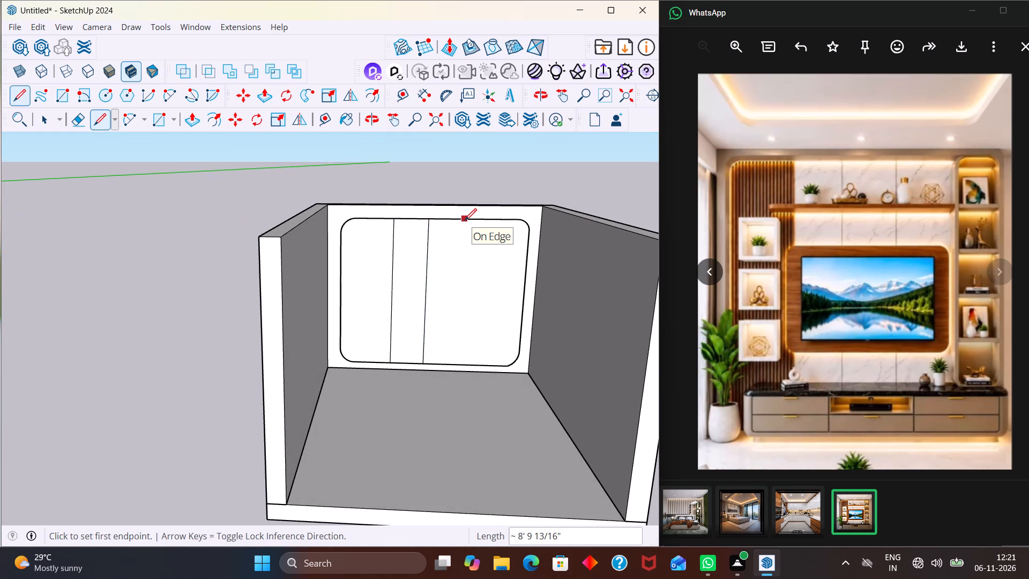
pyautogui.click(465, 222)
pyautogui.click(460, 361)
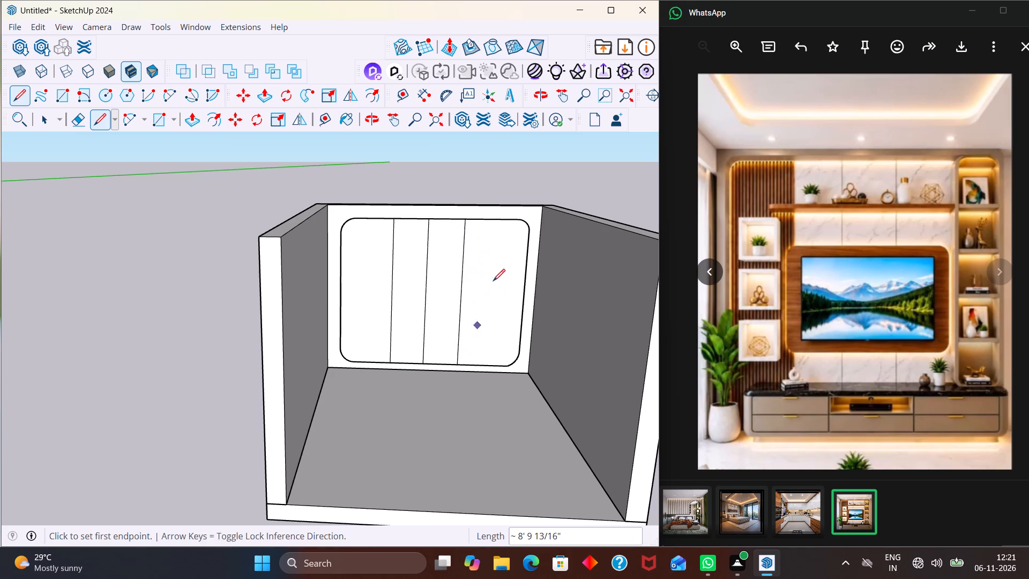
# Draw a fourth full-height vertical line midway between the third line and the start of the panel's right corner arcs.
pyautogui.moveTo(488, 278); pyautogui.dragTo(531, 270, button='middle')
pyautogui.scroll(2, 489, 267)
pyautogui.moveTo(486, 277); pyautogui.dragTo(437, 277, button='middle')
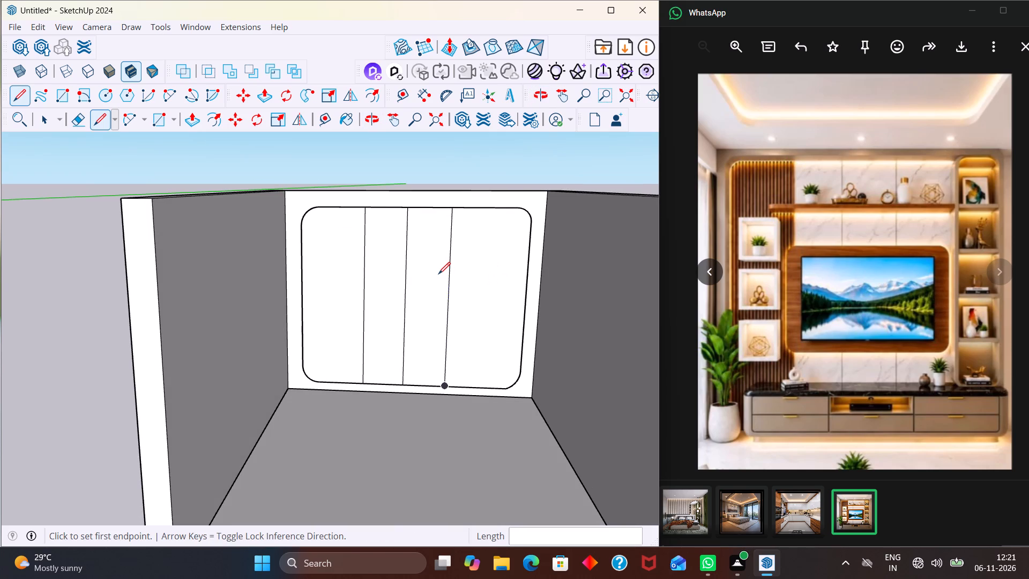
pyautogui.click(482, 211)
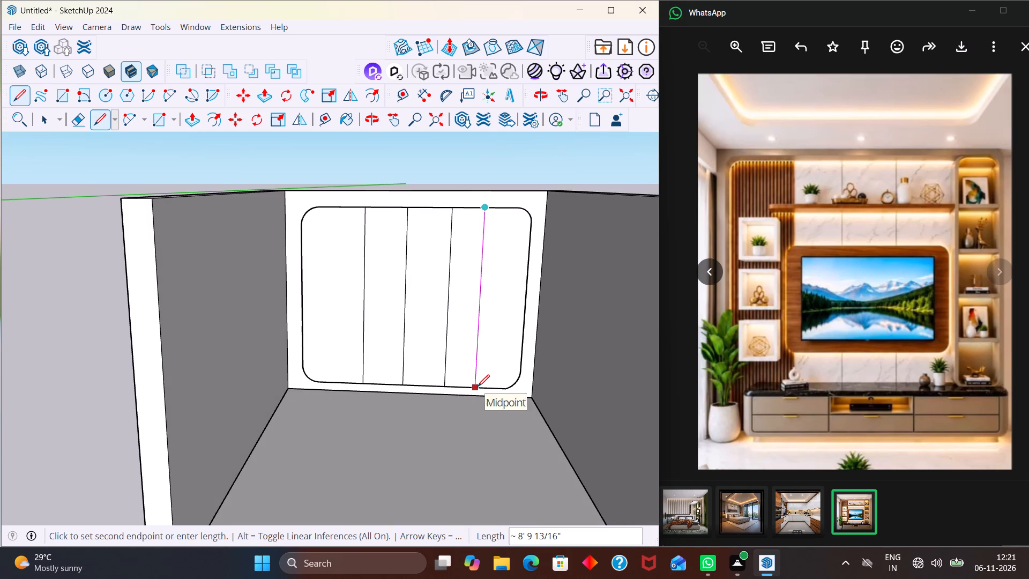
pyautogui.click(476, 387)
pyautogui.press('space')
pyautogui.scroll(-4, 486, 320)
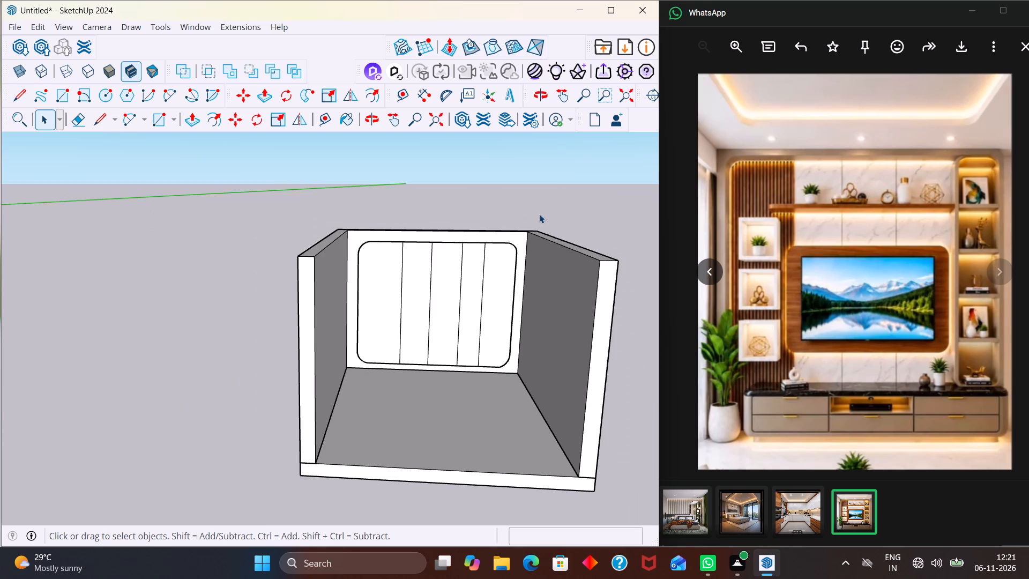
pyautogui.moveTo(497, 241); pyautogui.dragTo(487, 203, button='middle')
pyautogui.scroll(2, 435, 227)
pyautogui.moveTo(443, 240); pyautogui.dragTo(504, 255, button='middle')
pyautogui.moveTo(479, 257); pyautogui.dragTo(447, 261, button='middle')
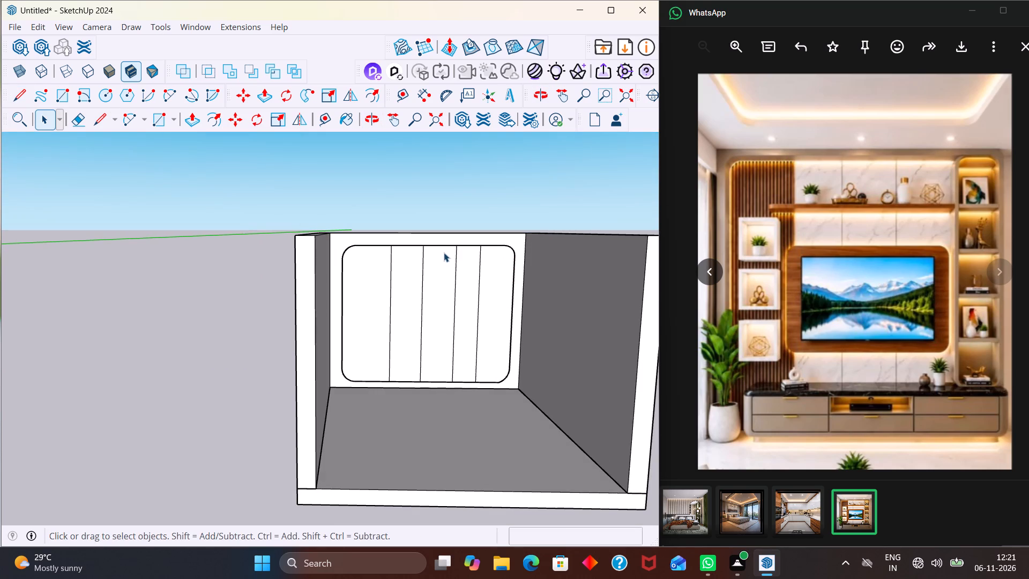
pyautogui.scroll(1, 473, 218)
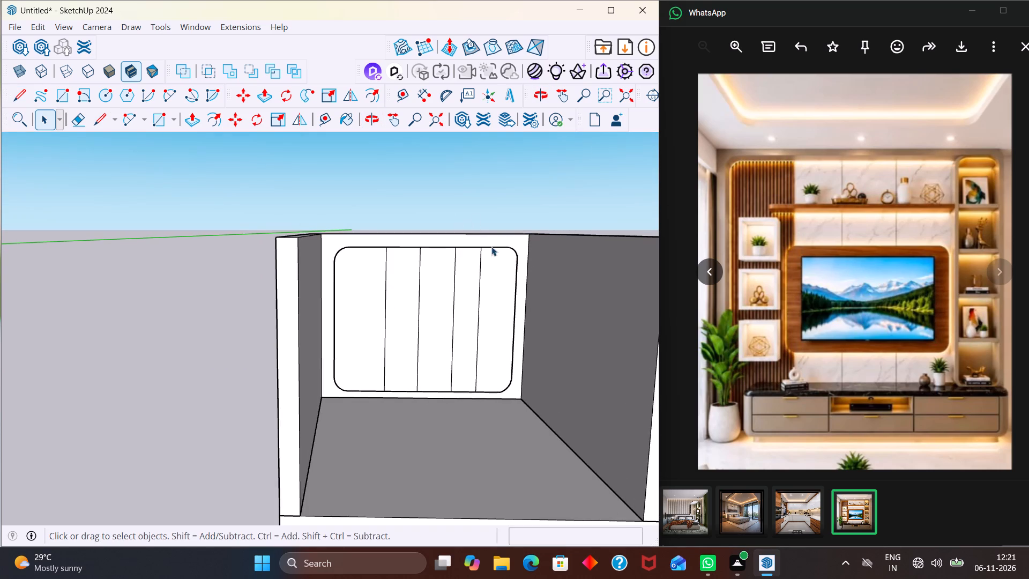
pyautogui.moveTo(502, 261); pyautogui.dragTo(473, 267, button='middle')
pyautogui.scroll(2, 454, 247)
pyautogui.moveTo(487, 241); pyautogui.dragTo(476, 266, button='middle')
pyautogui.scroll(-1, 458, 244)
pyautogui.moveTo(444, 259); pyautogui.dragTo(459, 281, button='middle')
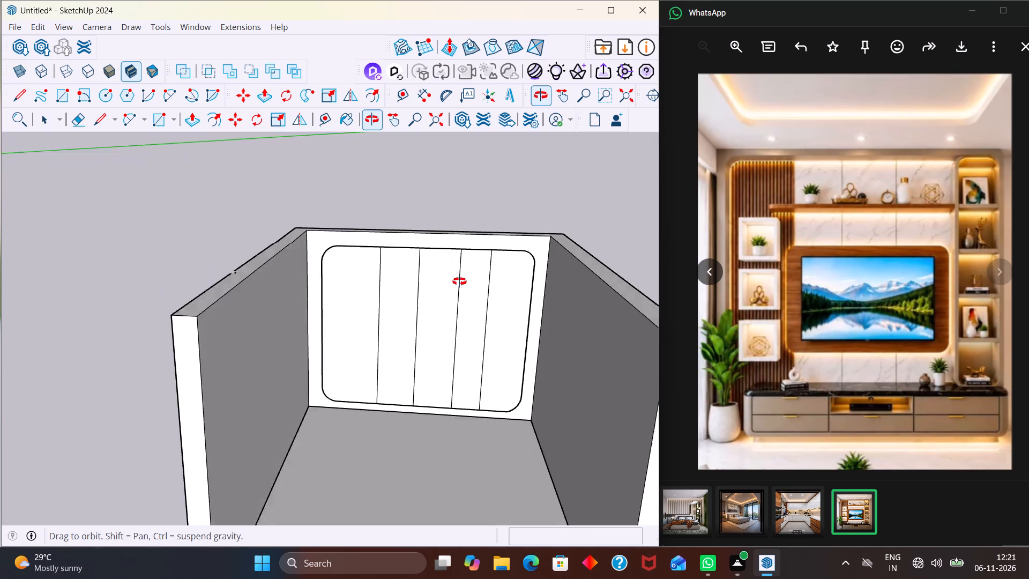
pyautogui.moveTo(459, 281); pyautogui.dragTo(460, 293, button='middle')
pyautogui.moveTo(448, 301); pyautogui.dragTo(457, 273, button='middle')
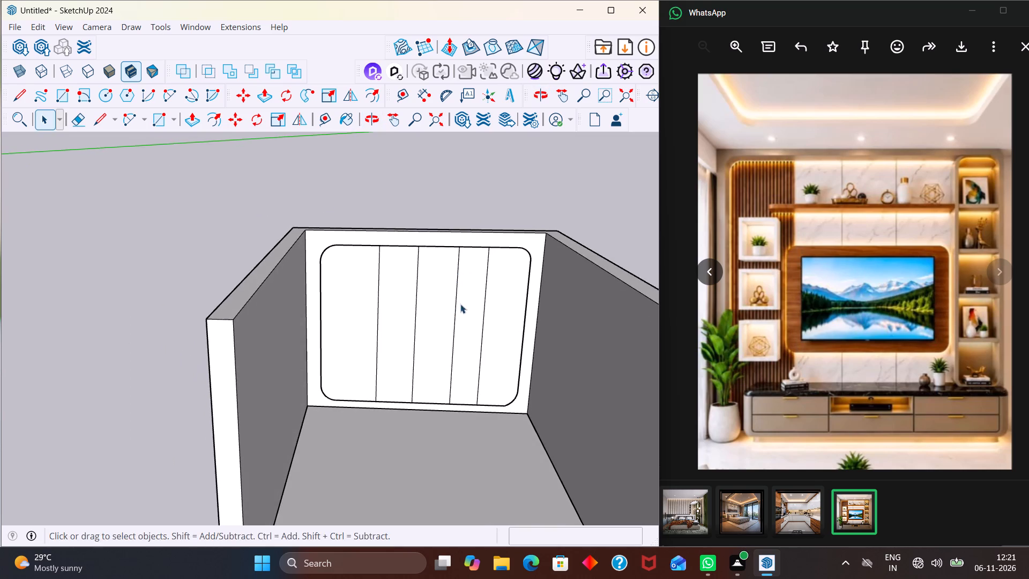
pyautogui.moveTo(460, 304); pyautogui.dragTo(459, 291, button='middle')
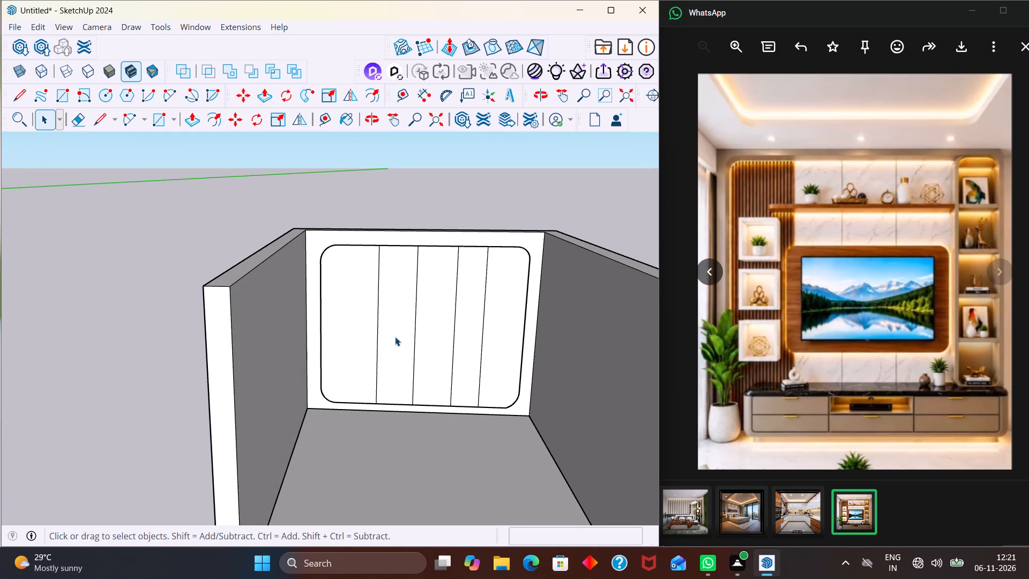
# Draw a rectangle about 6' 8" wide and 3' 8" high in the middle of the rounded panel, crossing the four vertical lines.
pyautogui.press('r')
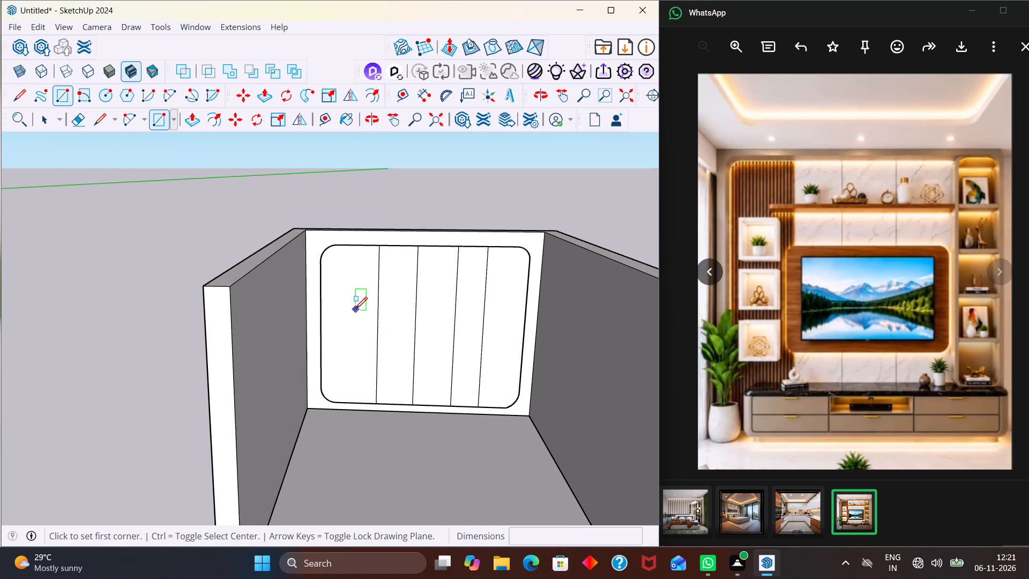
pyautogui.moveTo(376, 317); pyautogui.dragTo(375, 289, button='middle')
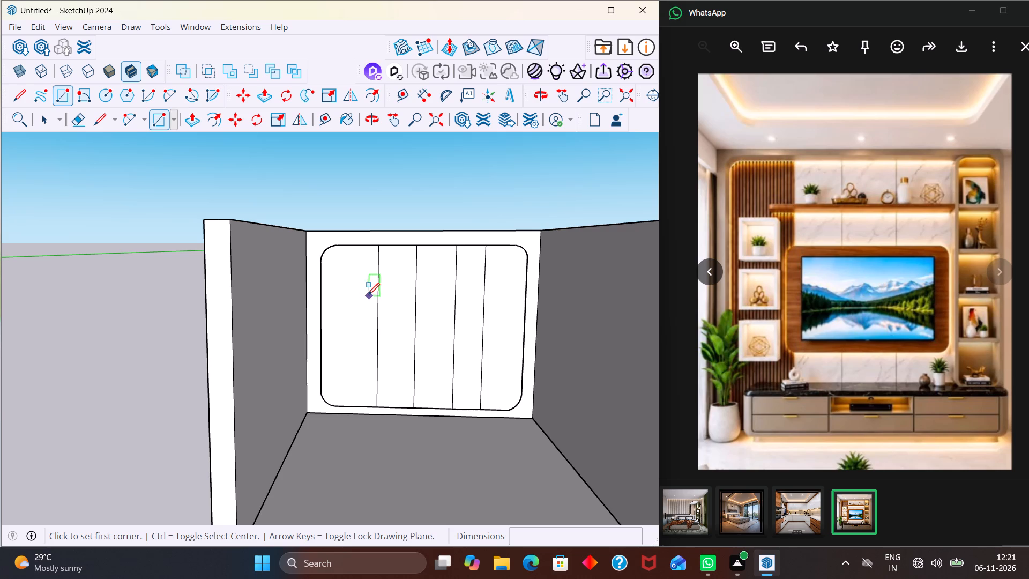
pyautogui.click(369, 291)
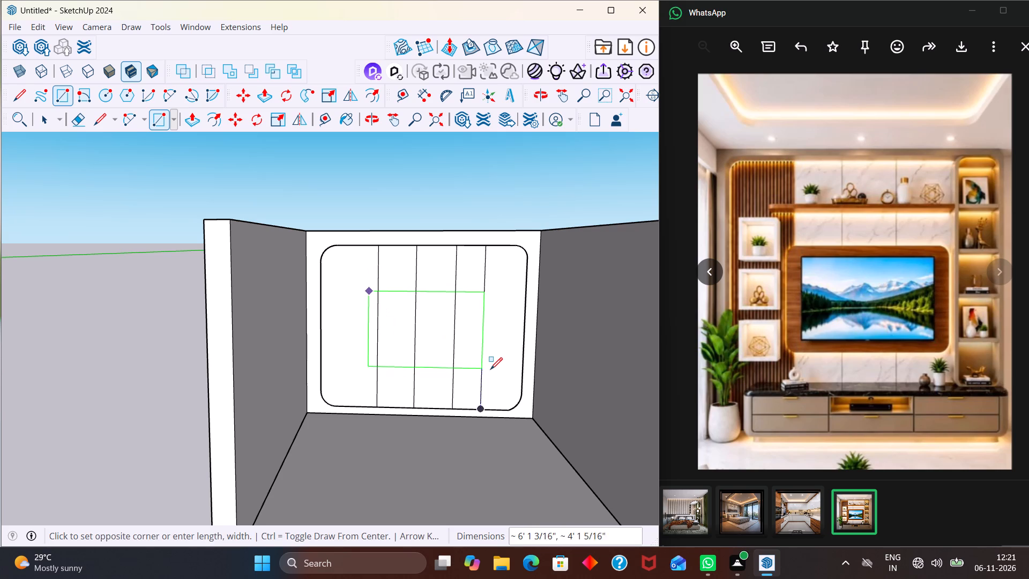
pyautogui.scroll(2, 496, 362)
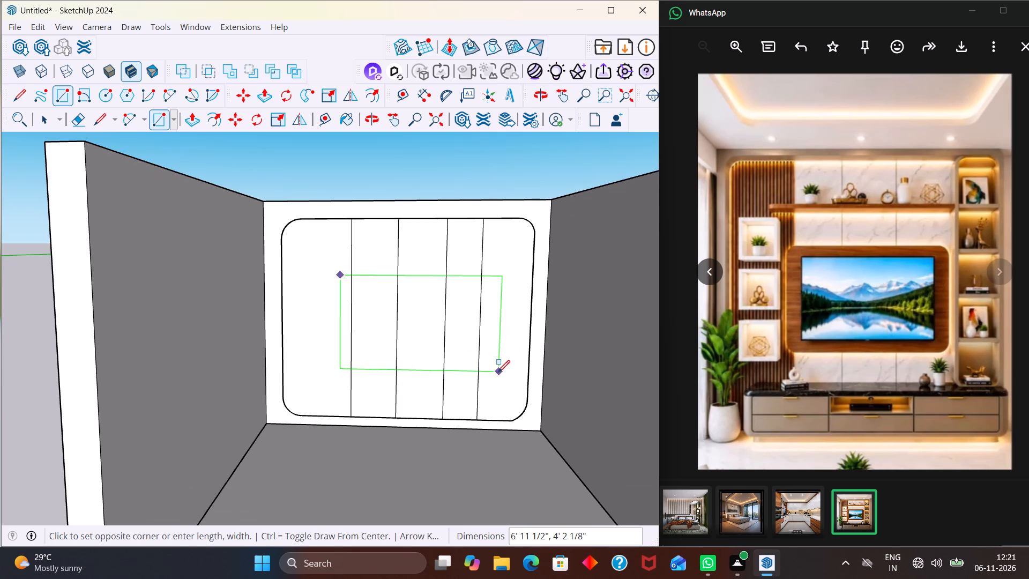
pyautogui.scroll(3, 488, 369)
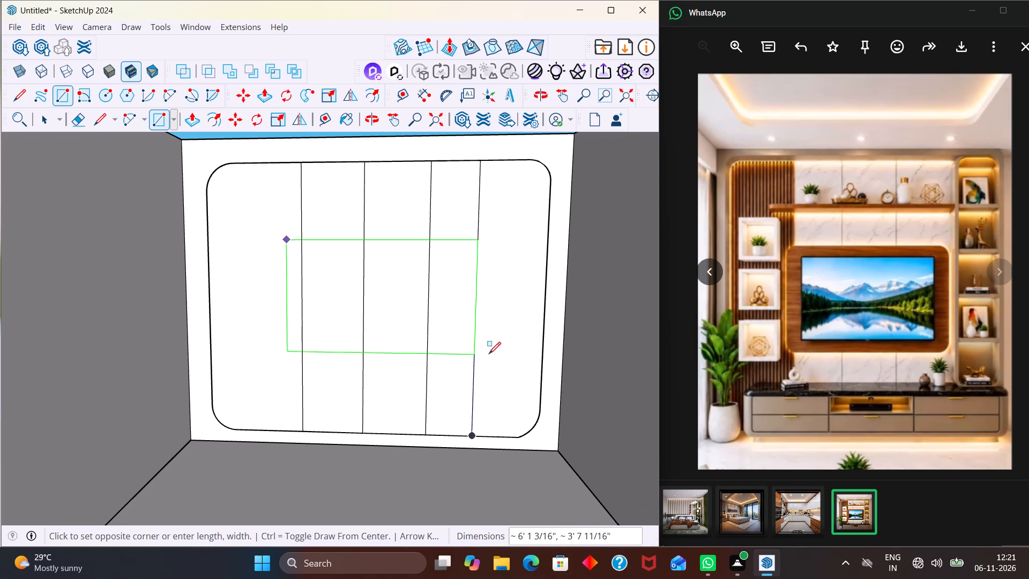
pyautogui.scroll(1, 484, 348)
pyautogui.moveTo(484, 348); pyautogui.dragTo(501, 344, button='middle')
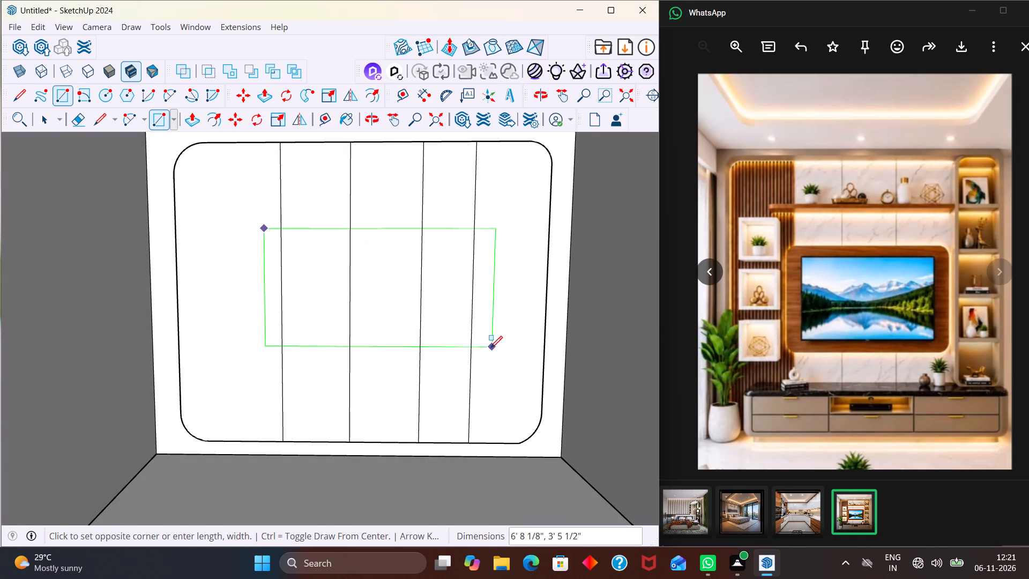
pyautogui.scroll(1, 487, 348)
pyautogui.scroll(-1, 490, 354)
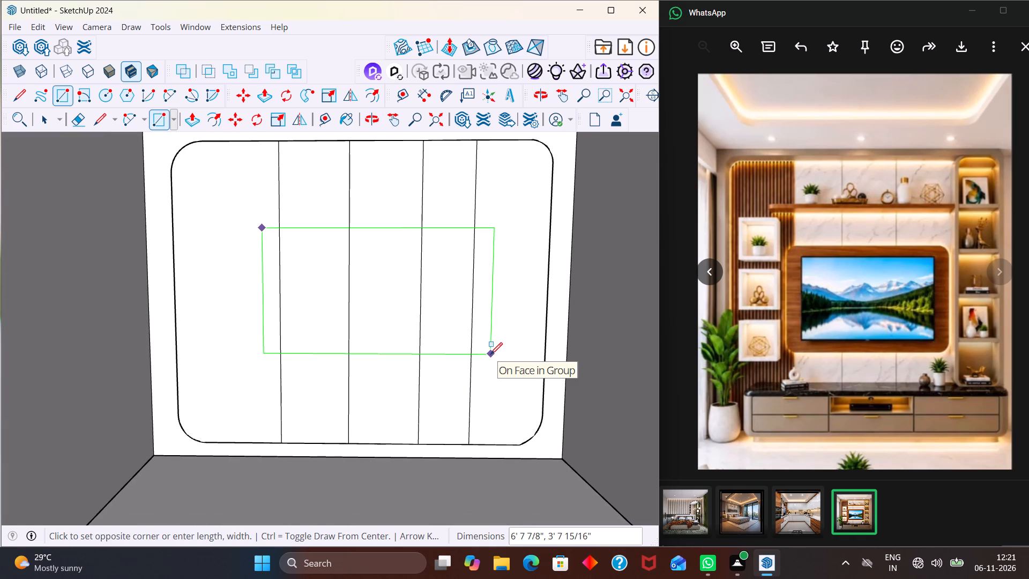
pyautogui.click(490, 354)
pyautogui.scroll(-10, 488, 344)
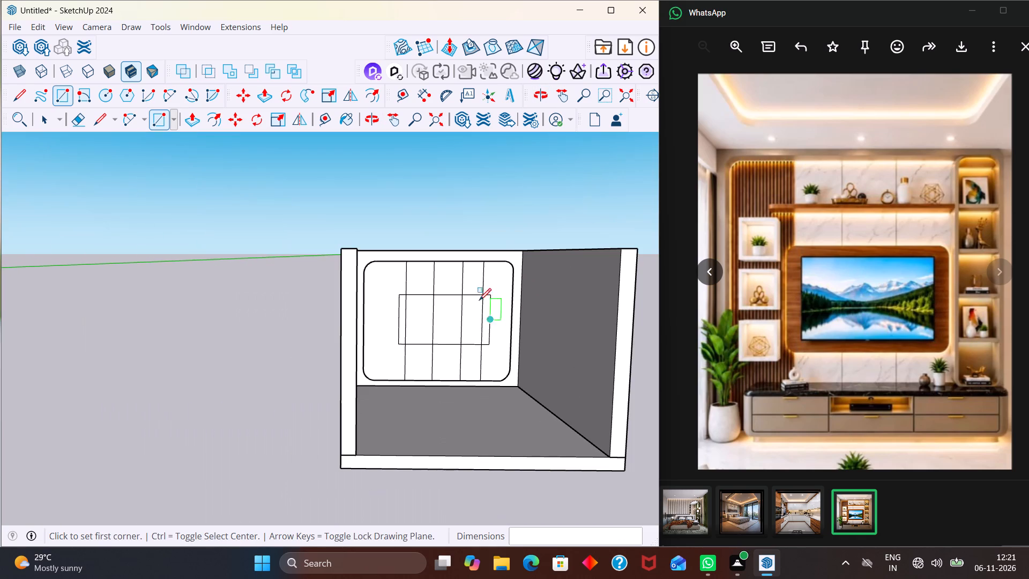
pyautogui.press('Escape')
pyautogui.press('space')
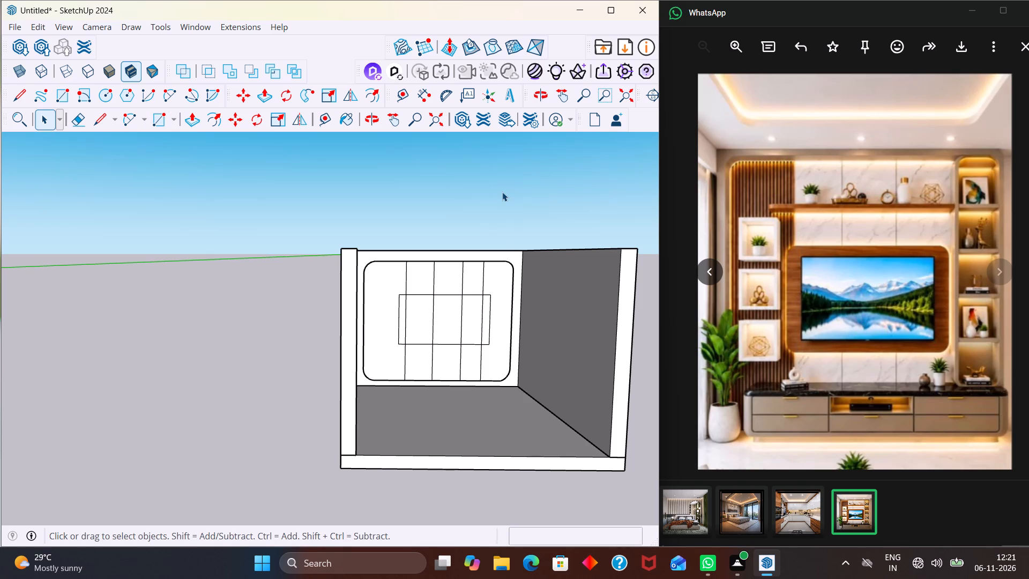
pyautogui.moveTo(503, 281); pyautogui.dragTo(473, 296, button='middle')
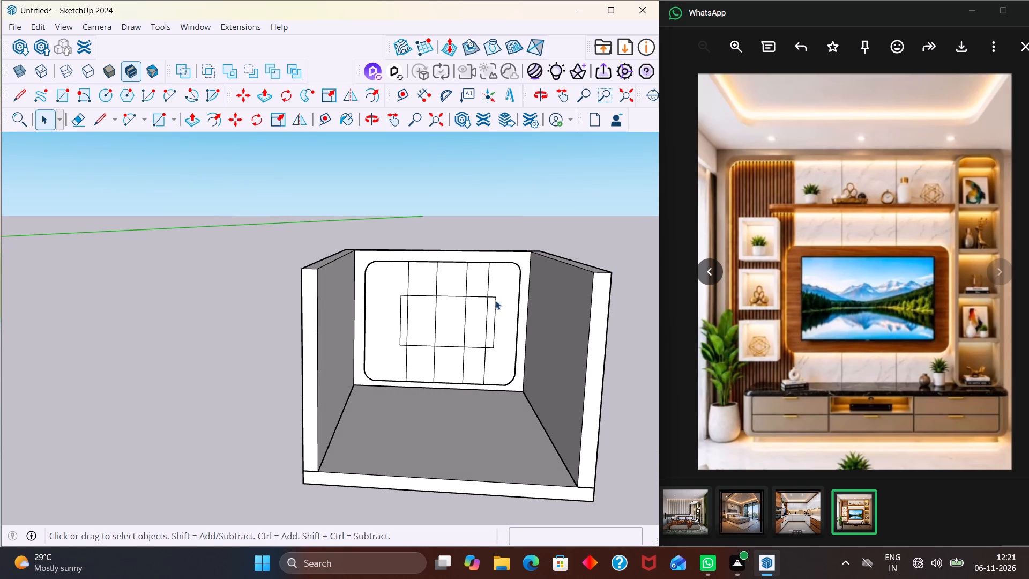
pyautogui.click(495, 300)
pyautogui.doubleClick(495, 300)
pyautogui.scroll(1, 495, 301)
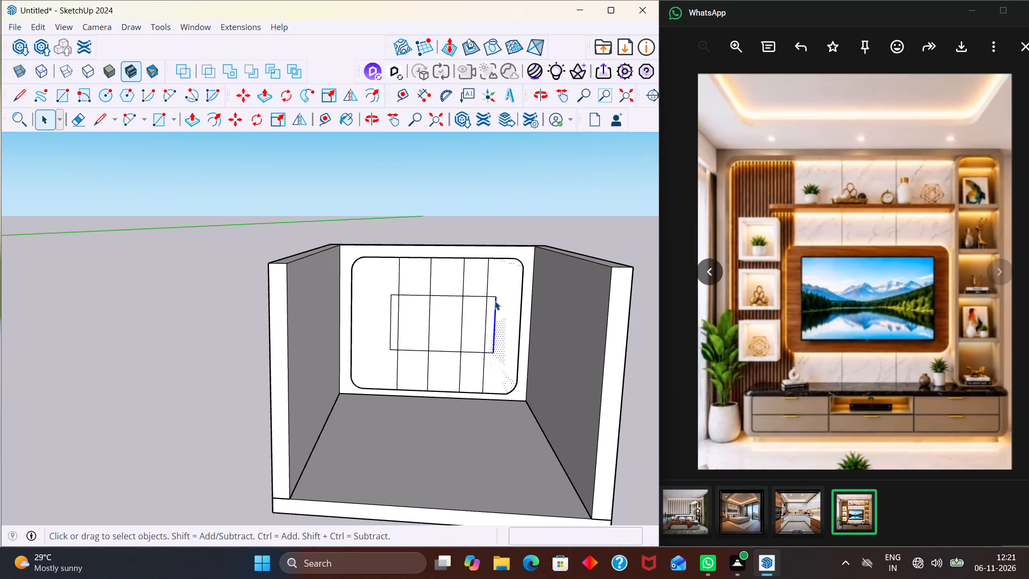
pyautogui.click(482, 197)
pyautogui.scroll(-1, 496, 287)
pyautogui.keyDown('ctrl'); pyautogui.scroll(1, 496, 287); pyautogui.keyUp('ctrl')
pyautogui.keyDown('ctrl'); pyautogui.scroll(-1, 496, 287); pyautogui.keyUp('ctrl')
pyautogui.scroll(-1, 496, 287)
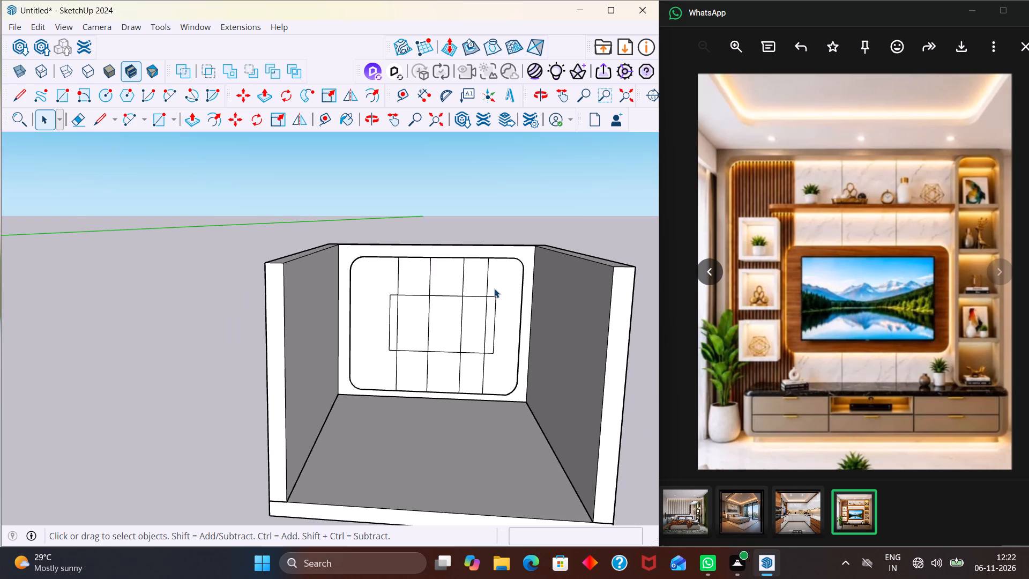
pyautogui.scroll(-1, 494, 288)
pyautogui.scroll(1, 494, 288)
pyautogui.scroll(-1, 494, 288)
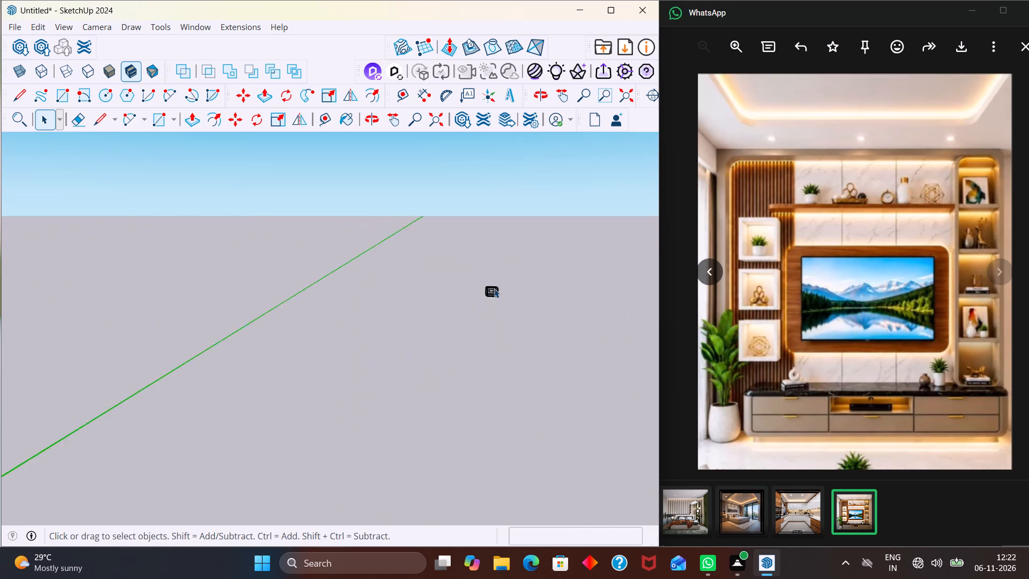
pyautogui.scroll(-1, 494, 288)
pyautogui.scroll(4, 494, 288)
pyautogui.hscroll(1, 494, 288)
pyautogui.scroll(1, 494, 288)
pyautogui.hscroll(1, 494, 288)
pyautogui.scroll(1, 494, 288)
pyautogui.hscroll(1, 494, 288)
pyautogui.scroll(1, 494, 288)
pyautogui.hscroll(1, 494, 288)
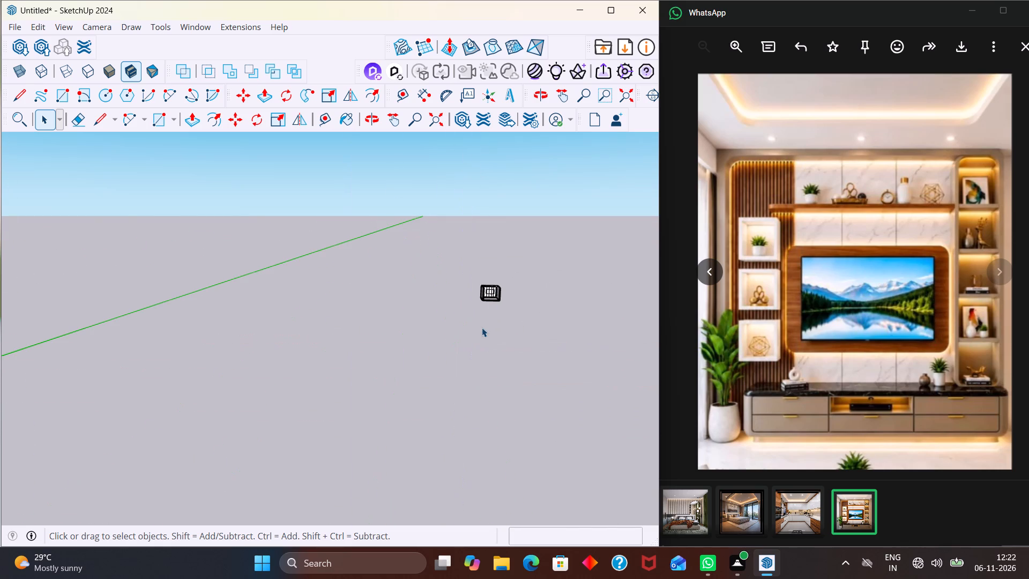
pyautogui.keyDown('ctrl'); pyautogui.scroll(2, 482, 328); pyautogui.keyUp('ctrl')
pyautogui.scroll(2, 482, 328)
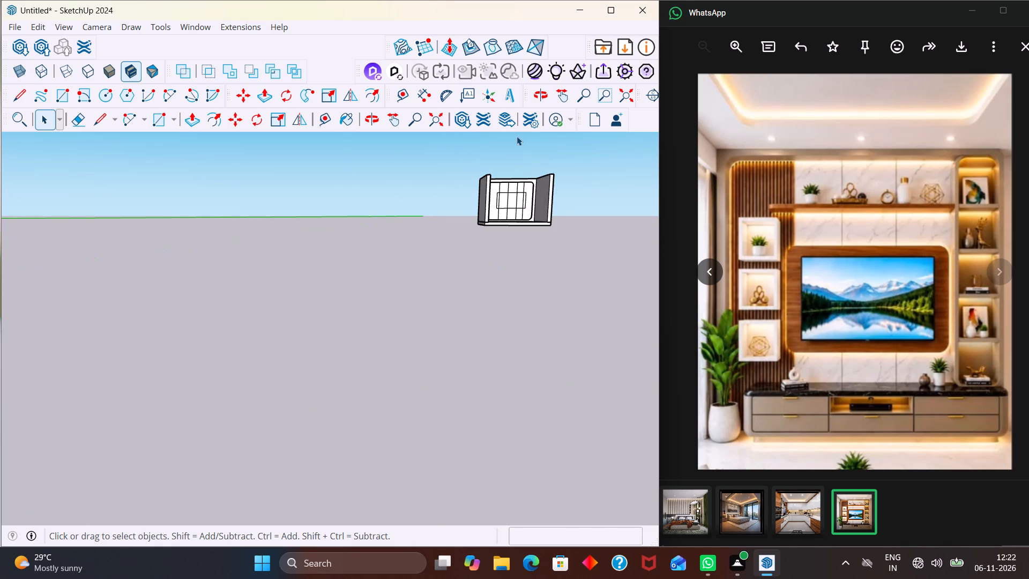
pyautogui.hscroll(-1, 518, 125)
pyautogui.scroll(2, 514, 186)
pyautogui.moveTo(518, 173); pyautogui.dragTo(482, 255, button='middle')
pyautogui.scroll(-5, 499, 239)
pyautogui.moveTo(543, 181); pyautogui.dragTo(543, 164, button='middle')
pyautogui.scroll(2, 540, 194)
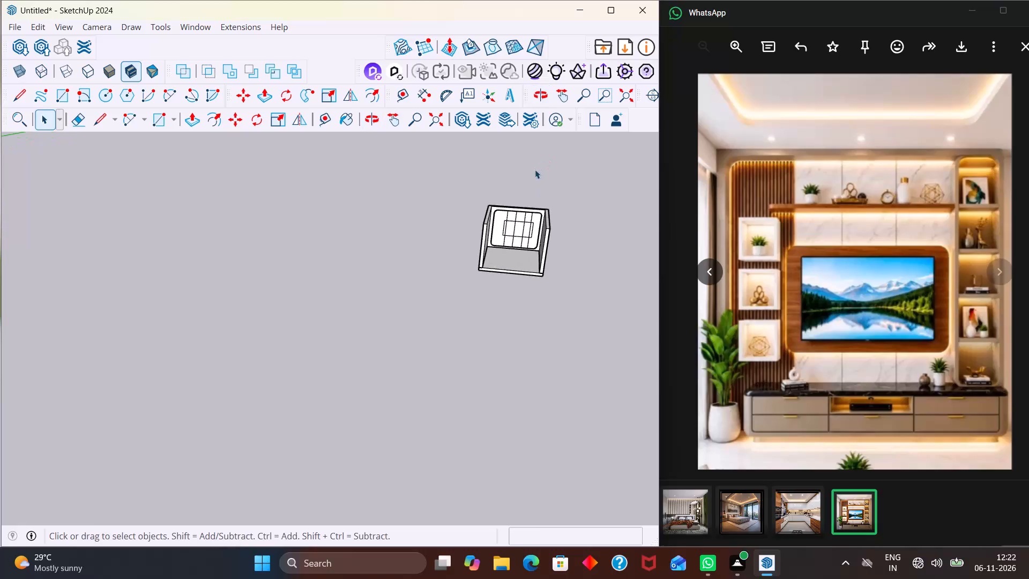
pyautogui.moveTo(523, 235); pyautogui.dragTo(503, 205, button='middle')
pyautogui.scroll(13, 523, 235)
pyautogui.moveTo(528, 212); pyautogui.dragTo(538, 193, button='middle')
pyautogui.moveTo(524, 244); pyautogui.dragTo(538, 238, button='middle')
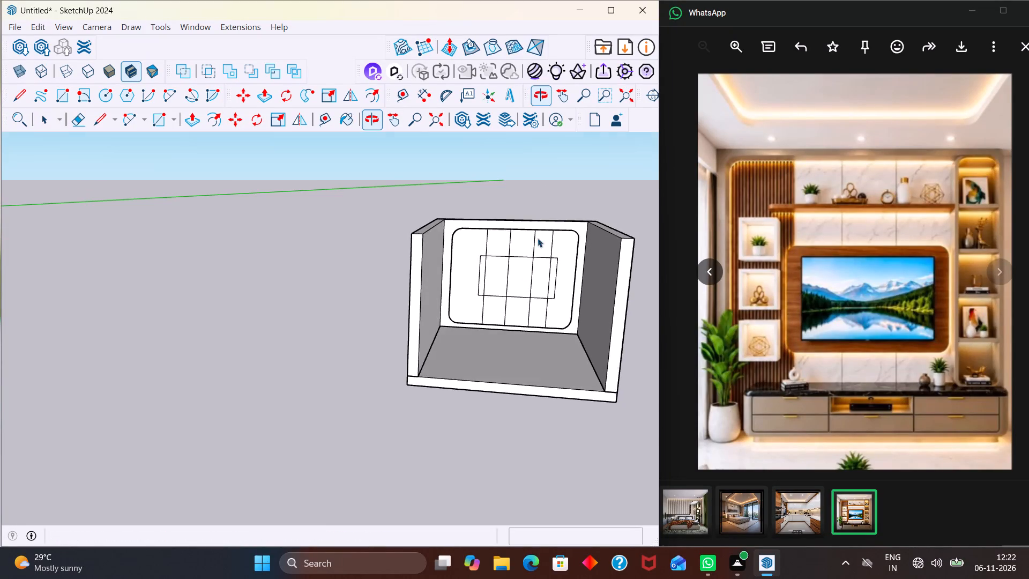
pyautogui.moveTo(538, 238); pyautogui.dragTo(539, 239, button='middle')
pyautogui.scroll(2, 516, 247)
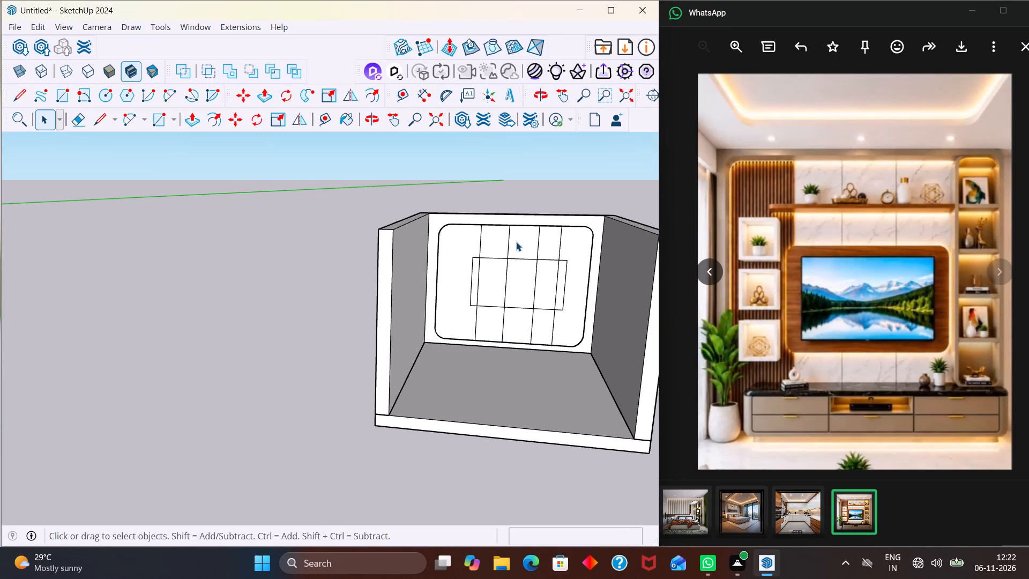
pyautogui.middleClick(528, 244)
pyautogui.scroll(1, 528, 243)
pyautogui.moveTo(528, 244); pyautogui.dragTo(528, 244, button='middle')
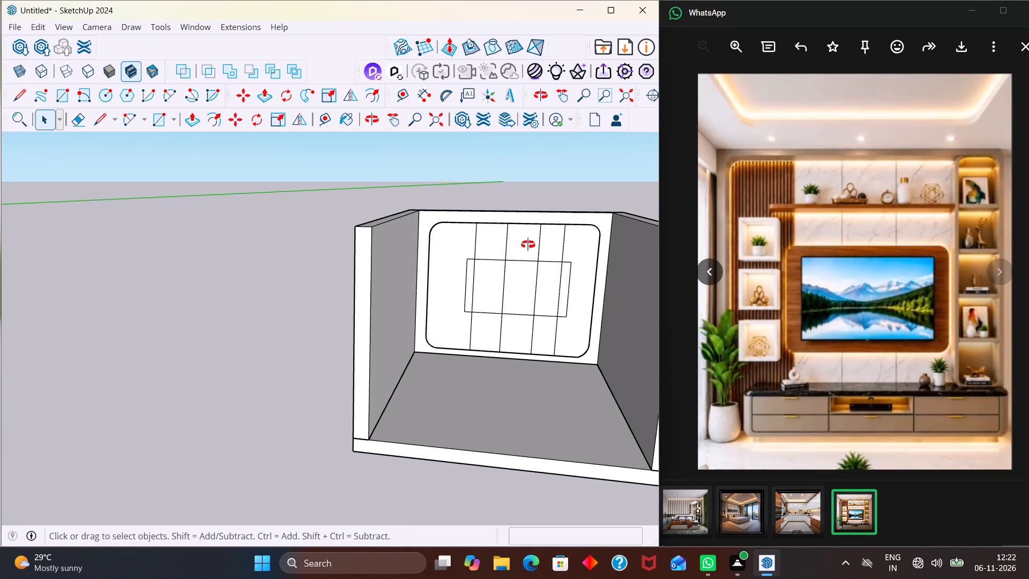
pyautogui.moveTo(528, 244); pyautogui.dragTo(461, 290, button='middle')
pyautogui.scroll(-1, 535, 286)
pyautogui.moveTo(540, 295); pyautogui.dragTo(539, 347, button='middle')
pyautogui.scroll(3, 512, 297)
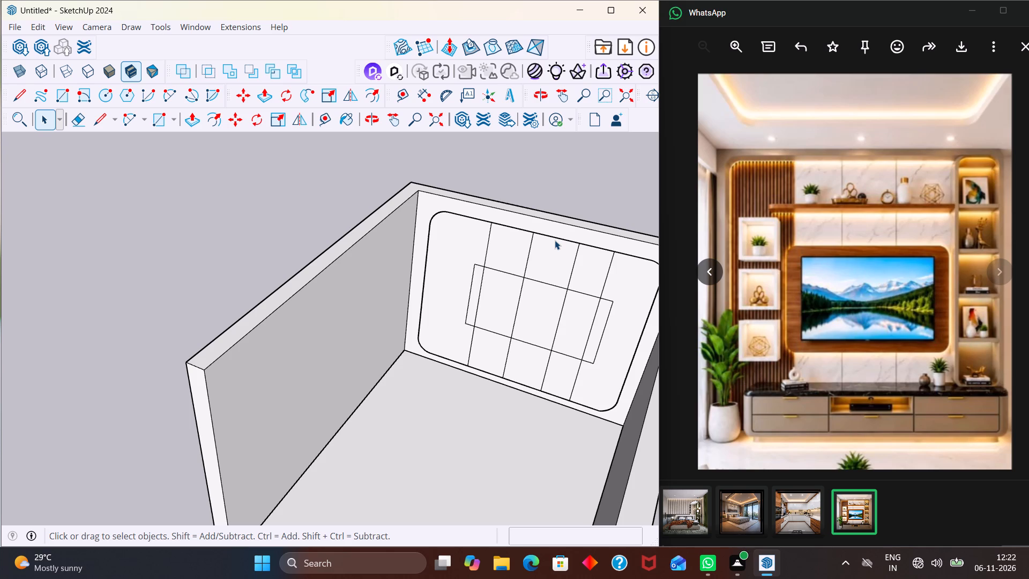
# Undo the TV rectangle and the last three vertical lines, keeping only the first vertical line on the rounded panel.
pyautogui.hotkey('ctrl', 'z')
pyautogui.scroll(-4, 541, 291)
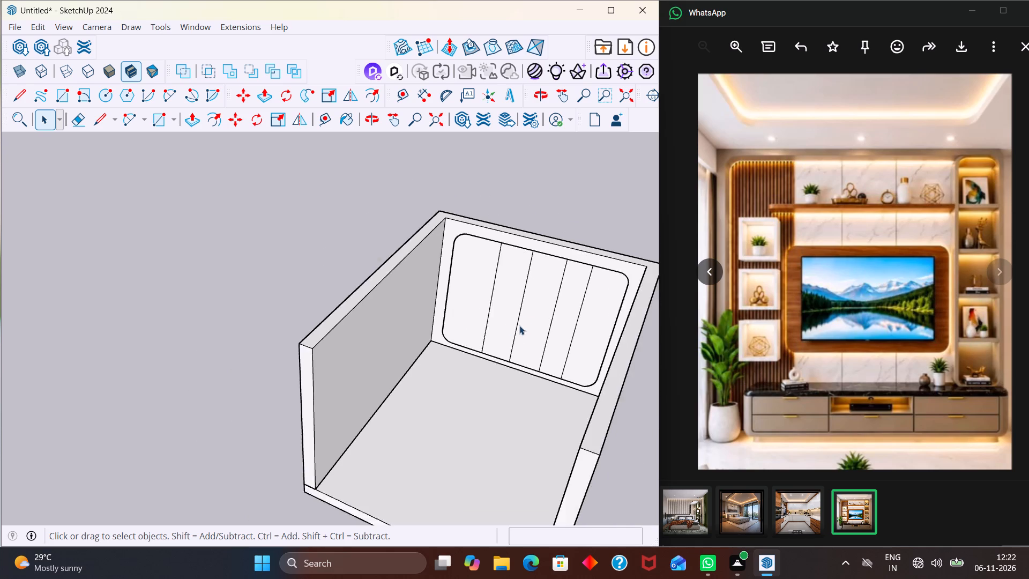
pyautogui.moveTo(514, 339); pyautogui.dragTo(605, 323, button='middle')
pyautogui.scroll(2, 603, 308)
pyautogui.scroll(3, 529, 259)
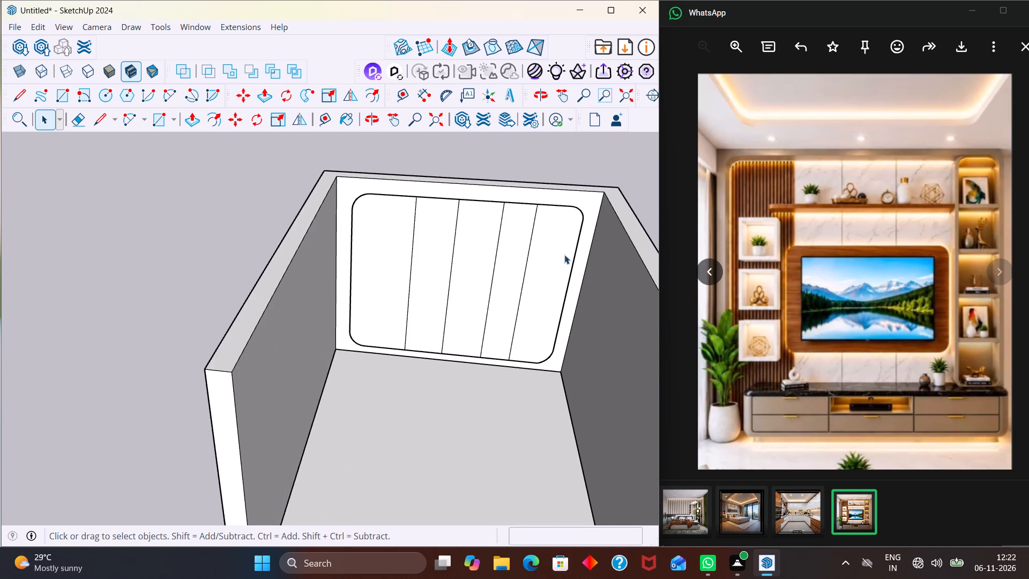
pyautogui.scroll(-5, 527, 268)
pyautogui.moveTo(550, 298); pyautogui.dragTo(421, 291, button='middle')
pyautogui.scroll(-2, 479, 286)
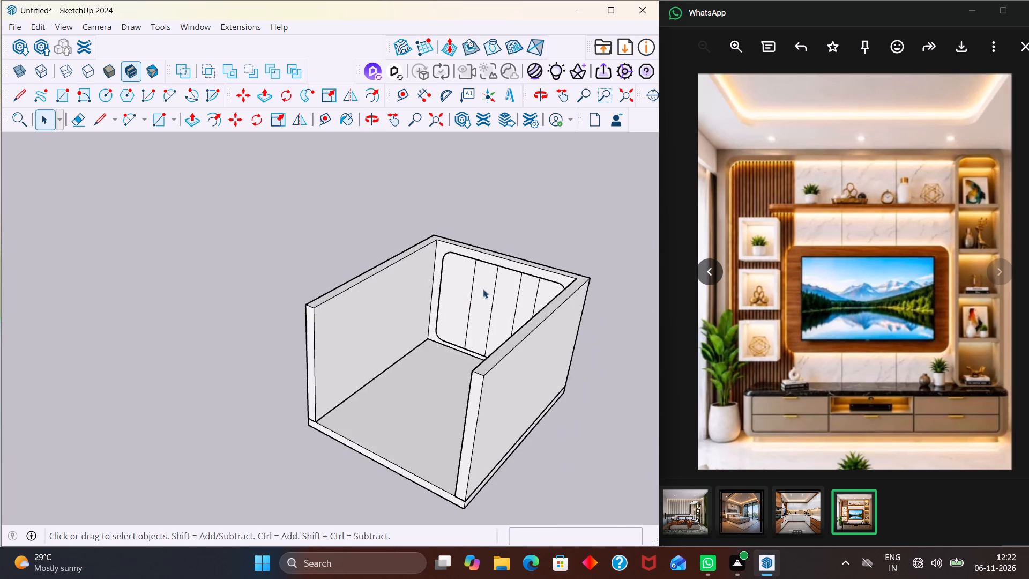
pyautogui.scroll(-1, 483, 289)
pyautogui.moveTo(486, 287); pyautogui.dragTo(484, 331, button='middle')
pyautogui.scroll(3, 475, 310)
pyautogui.middleClick(554, 303)
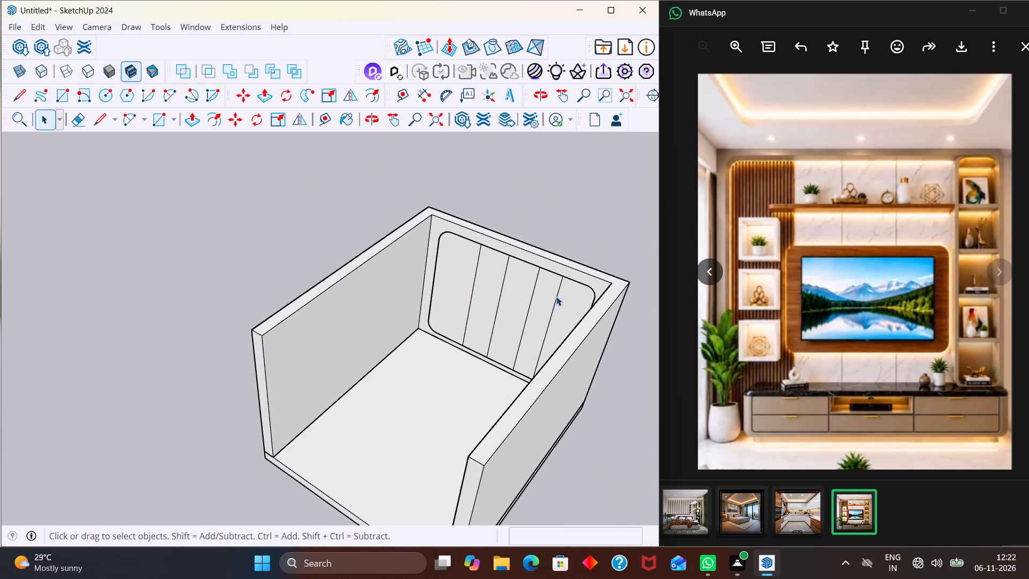
pyautogui.scroll(2, 550, 296)
pyautogui.hotkey('ctrl', 'z')
pyautogui.hotkey('ctrl', 'z')
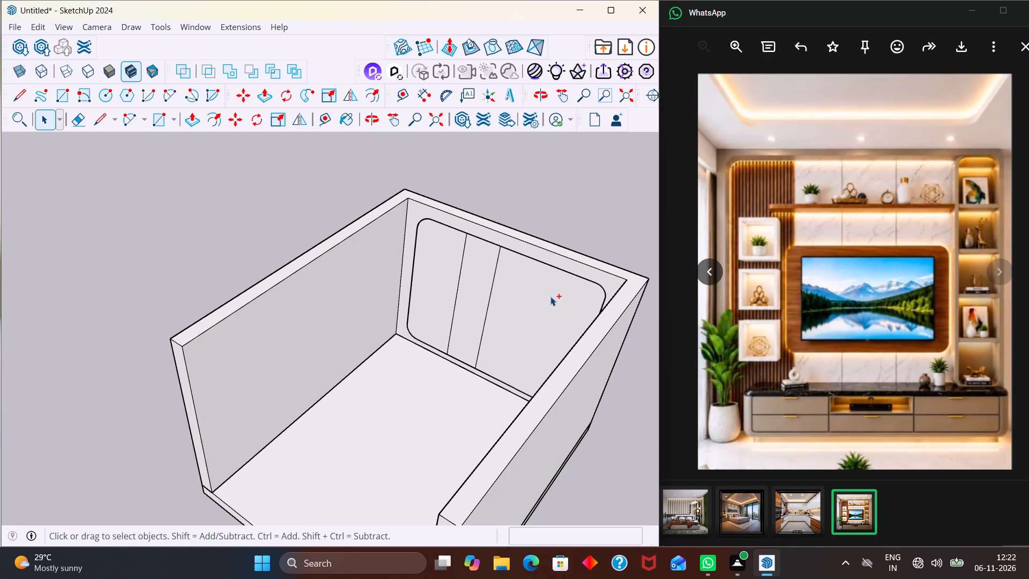
pyautogui.hotkey('ctrl', 'z')
# Draw three evenly spaced vertical lines, each about 8' 9 13/16" long, between the rounded panel's top and bottom edges, right of the existing line.
pyautogui.press('l')
pyautogui.scroll(3, 496, 301)
pyautogui.moveTo(513, 308); pyautogui.dragTo(573, 308, button='middle')
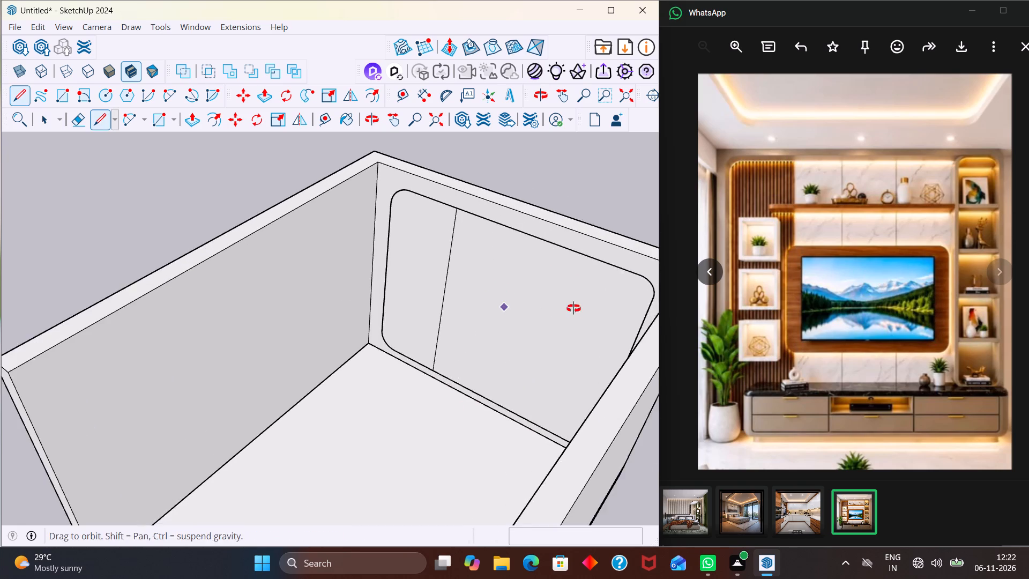
pyautogui.moveTo(573, 308); pyautogui.dragTo(594, 308, button='middle')
pyautogui.click(448, 359)
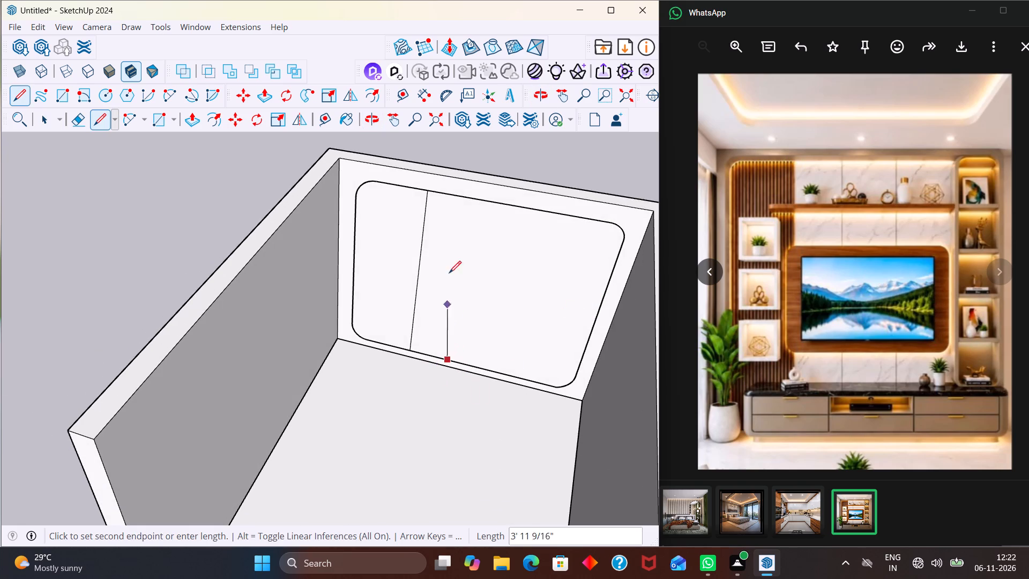
pyautogui.click(471, 202)
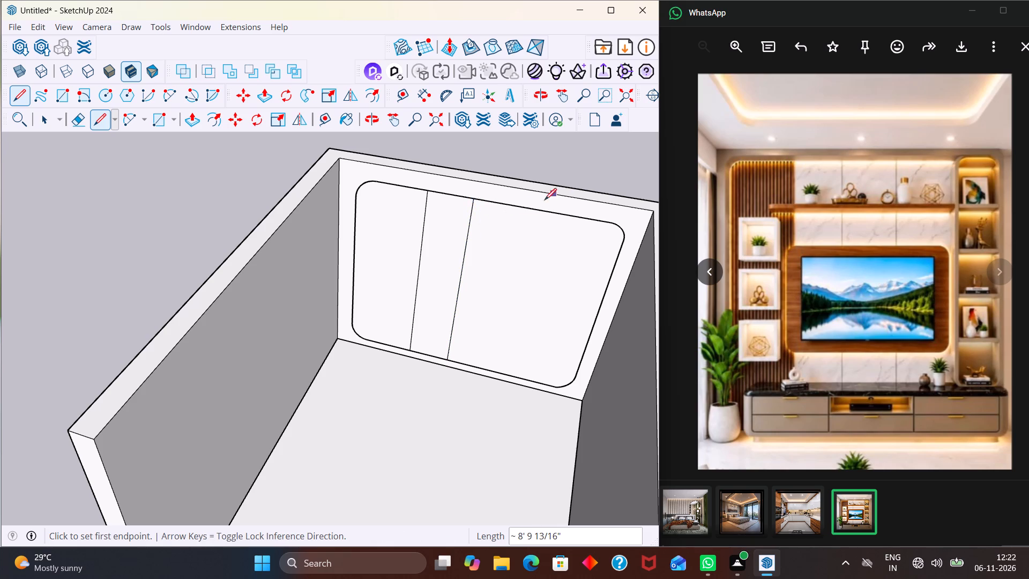
pyautogui.click(516, 208)
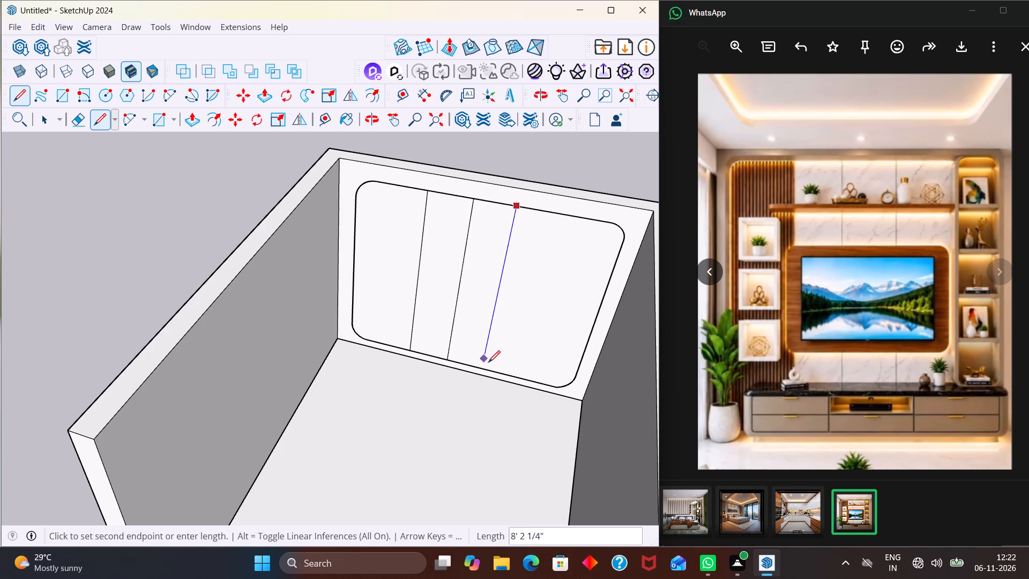
pyautogui.click(487, 365)
pyautogui.moveTo(518, 300); pyautogui.dragTo(539, 272, button='middle')
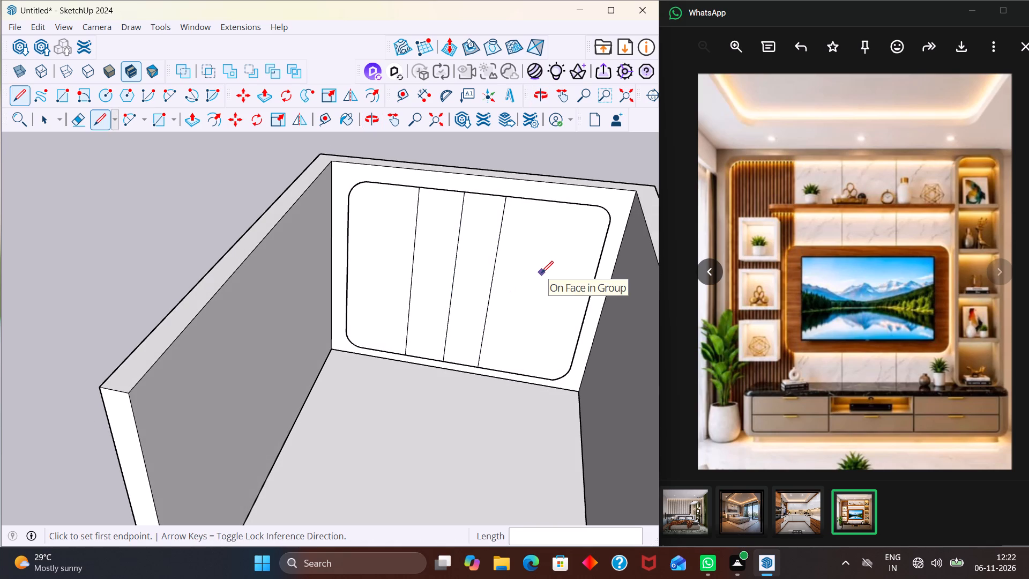
pyautogui.click(555, 202)
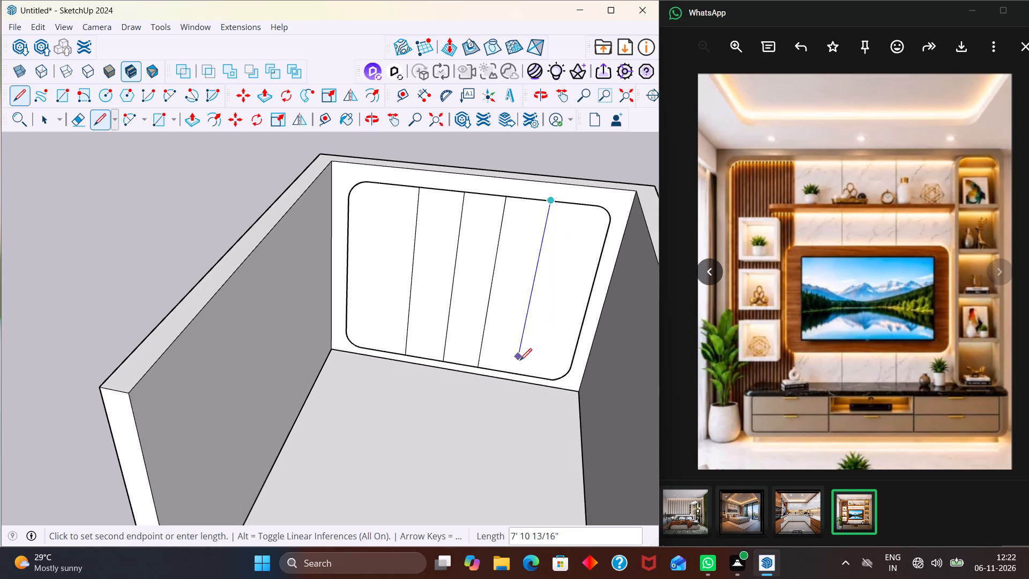
pyautogui.click(511, 375)
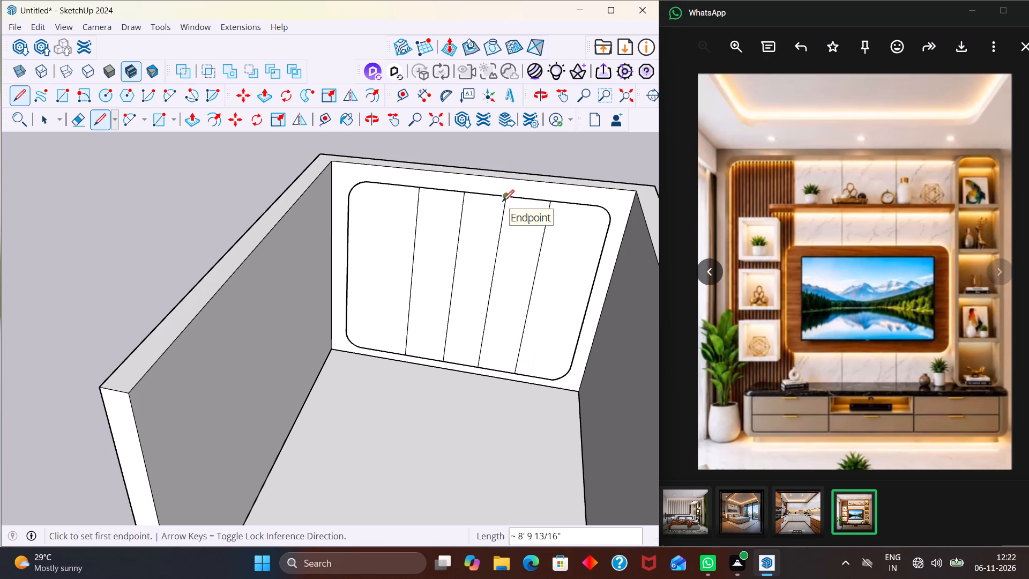
pyautogui.press('Escape')
pyautogui.press('Escape')
pyautogui.press('space')
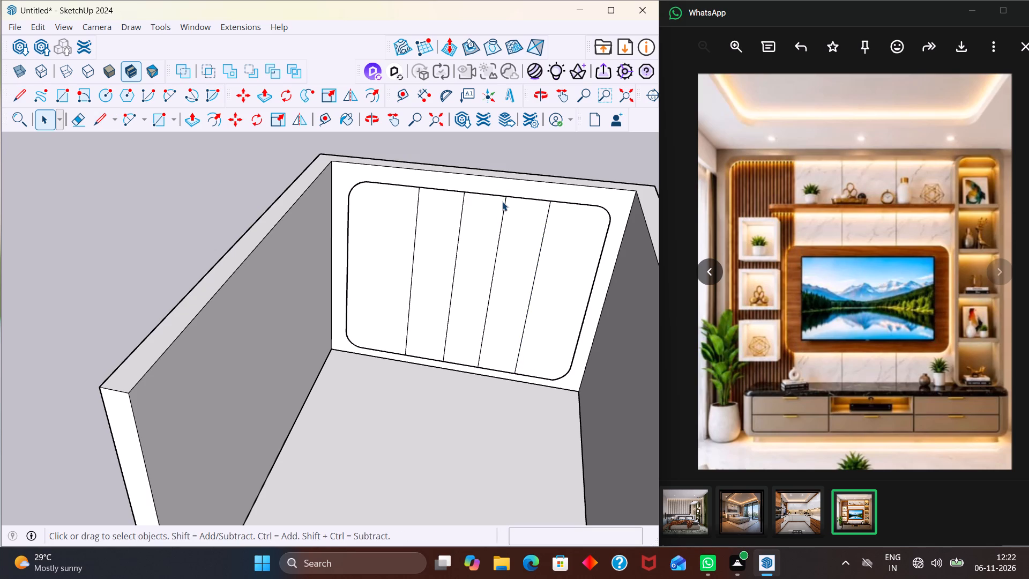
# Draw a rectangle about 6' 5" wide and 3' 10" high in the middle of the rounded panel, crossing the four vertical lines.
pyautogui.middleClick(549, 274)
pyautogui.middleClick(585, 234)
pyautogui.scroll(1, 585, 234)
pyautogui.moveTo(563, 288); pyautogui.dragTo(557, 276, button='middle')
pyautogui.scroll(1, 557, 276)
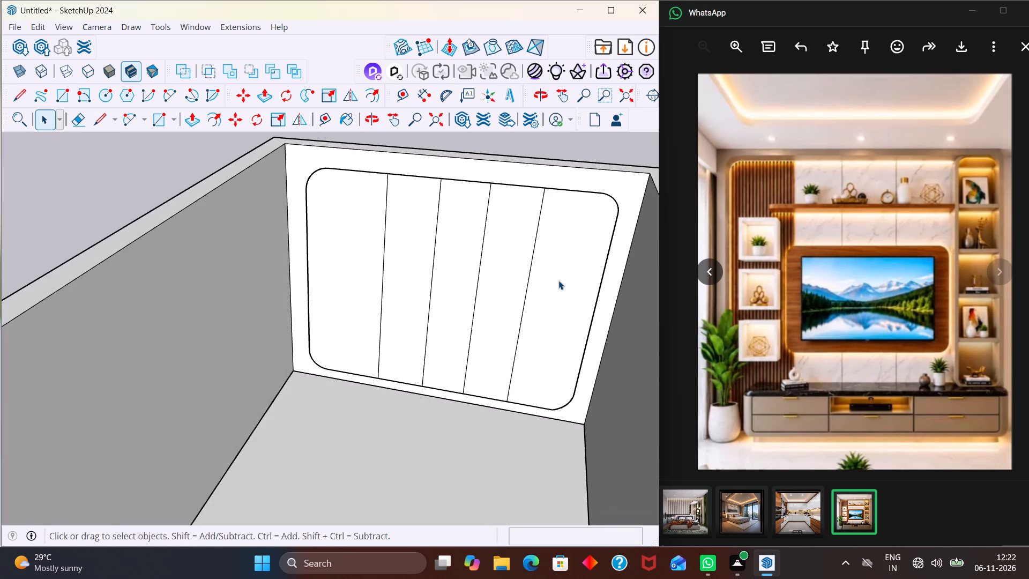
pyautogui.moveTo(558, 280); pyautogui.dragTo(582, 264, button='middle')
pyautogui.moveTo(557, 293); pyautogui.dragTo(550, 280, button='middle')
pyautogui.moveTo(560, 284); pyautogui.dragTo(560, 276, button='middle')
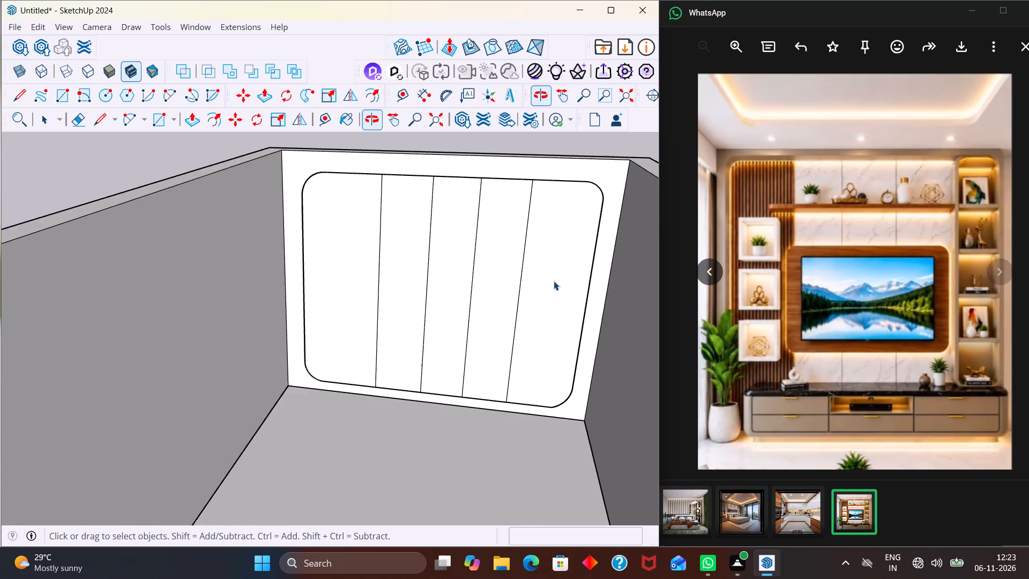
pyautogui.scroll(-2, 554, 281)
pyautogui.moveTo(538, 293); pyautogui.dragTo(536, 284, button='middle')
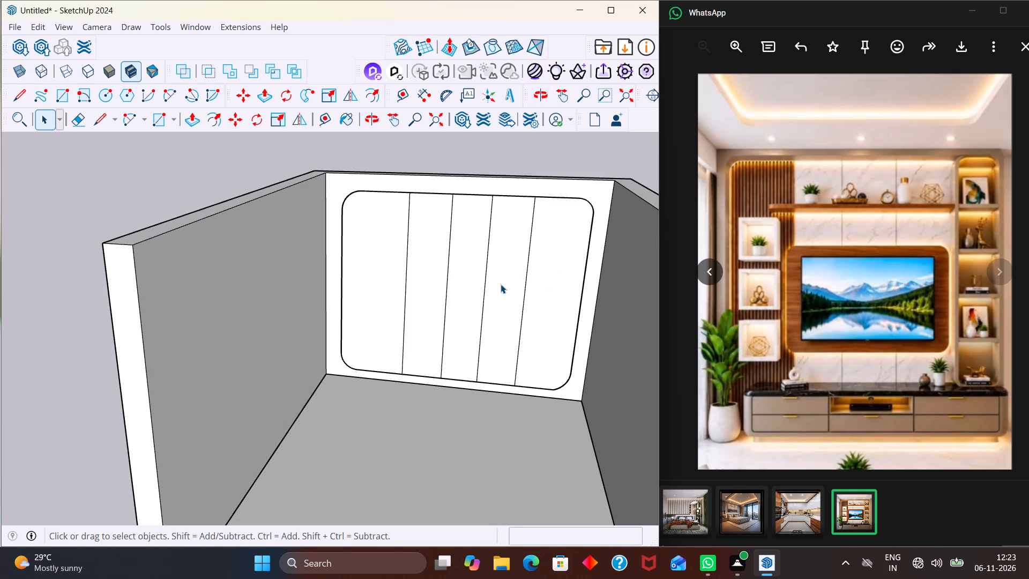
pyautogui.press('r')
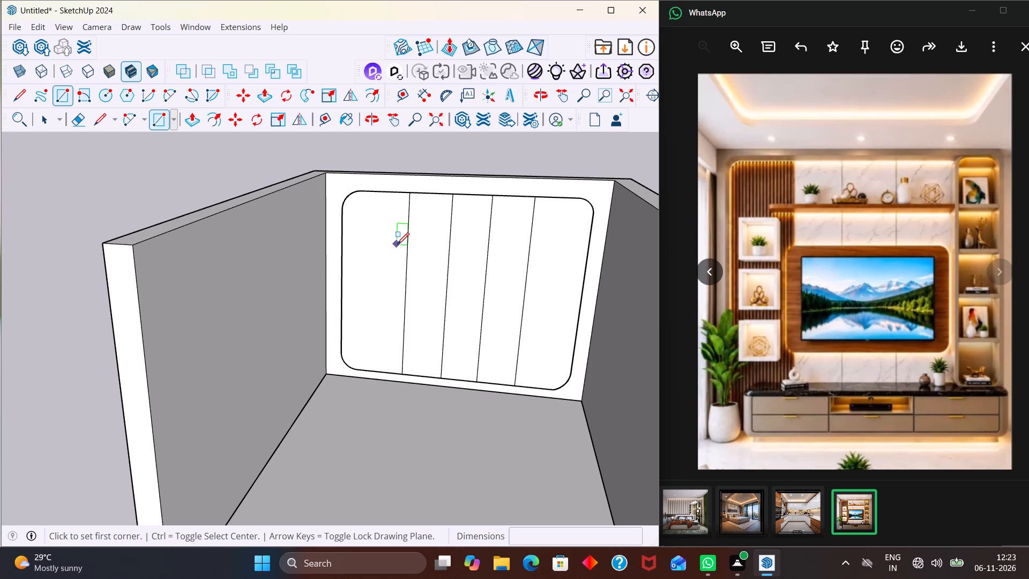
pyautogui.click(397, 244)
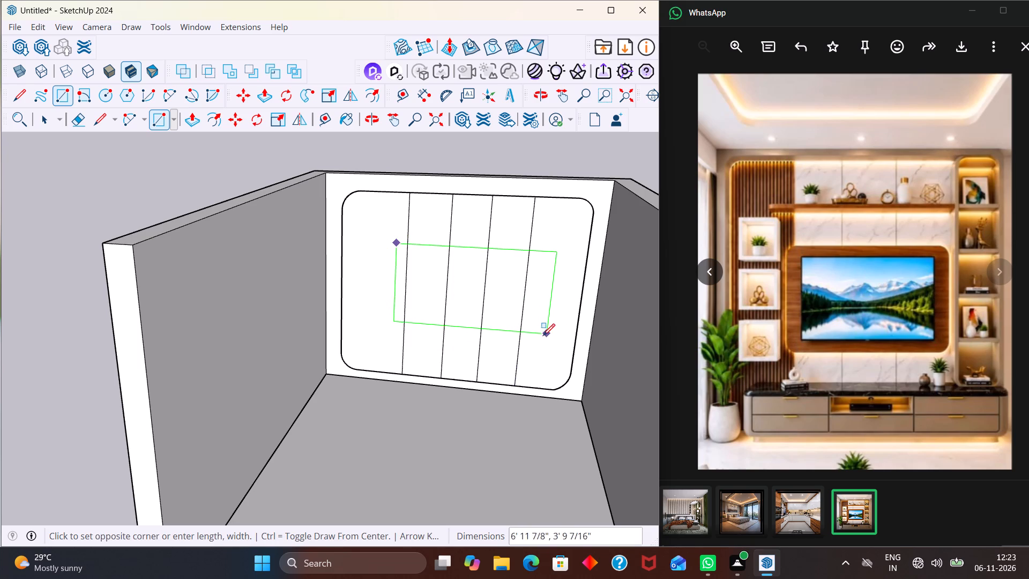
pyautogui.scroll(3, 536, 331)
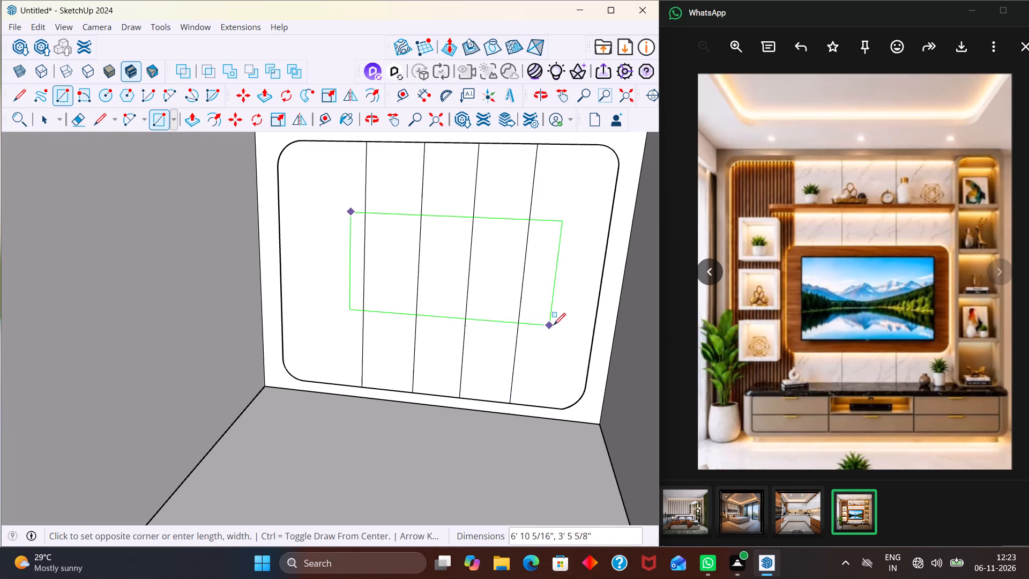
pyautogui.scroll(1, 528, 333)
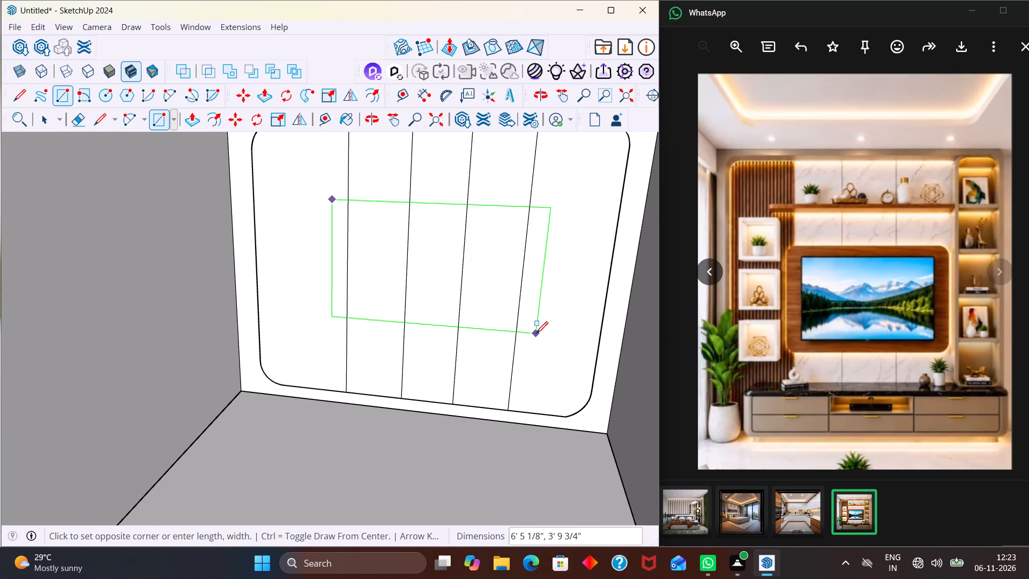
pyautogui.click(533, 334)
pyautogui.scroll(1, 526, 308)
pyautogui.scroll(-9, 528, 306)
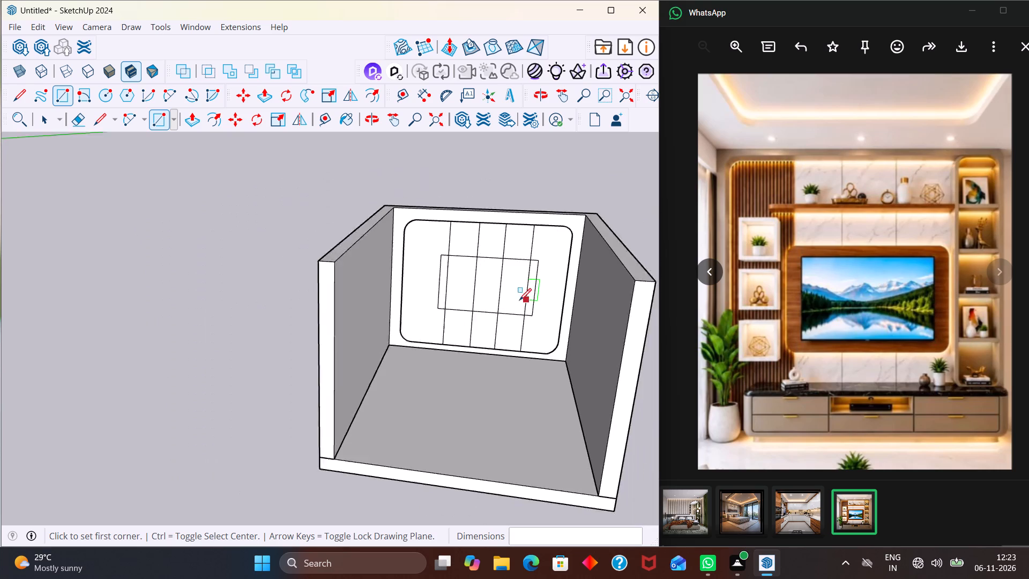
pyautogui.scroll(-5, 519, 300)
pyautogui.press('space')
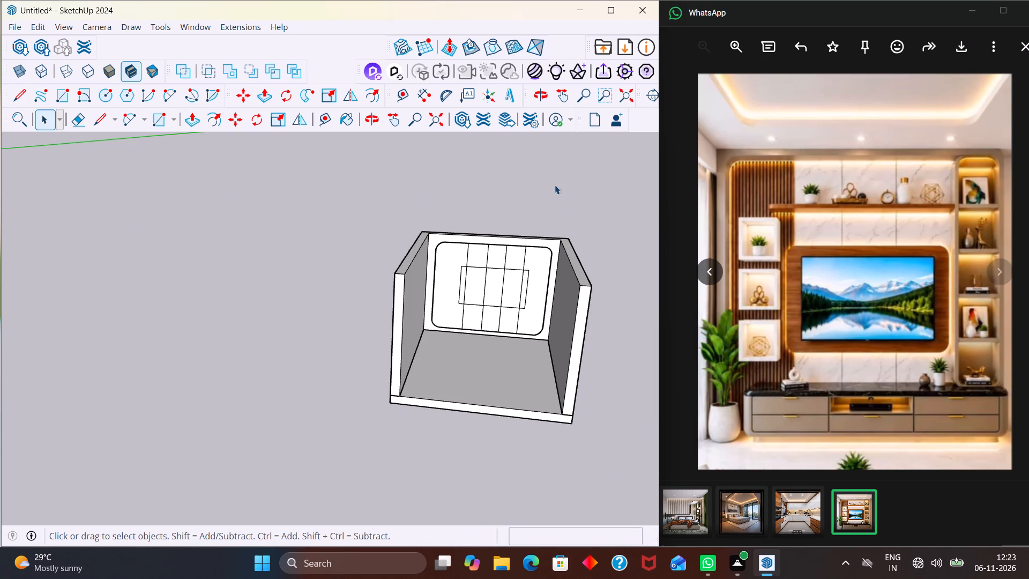
# Examine the size and placement of the TV rectangle on the rounded panel from several angles.
pyautogui.scroll(3, 492, 289)
pyautogui.moveTo(492, 288); pyautogui.dragTo(491, 244, button='middle')
pyautogui.scroll(2, 520, 269)
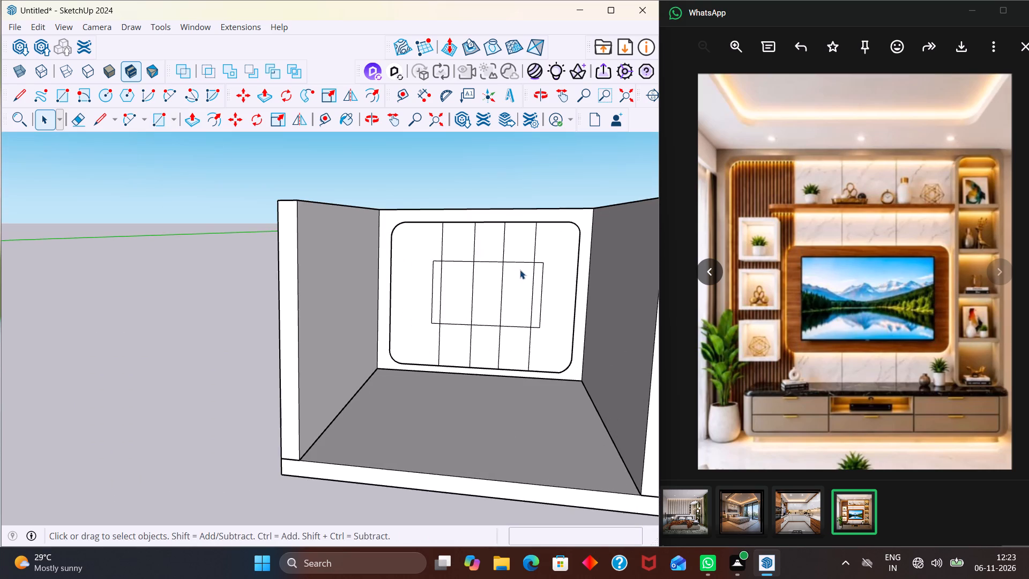
pyautogui.scroll(1, 520, 270)
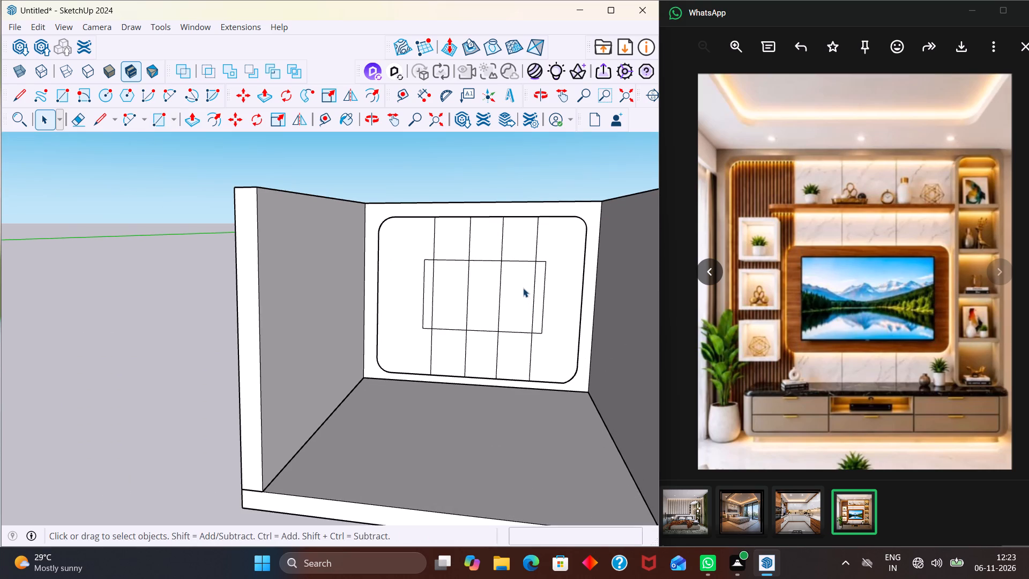
pyautogui.moveTo(518, 285); pyautogui.dragTo(497, 314, button='middle')
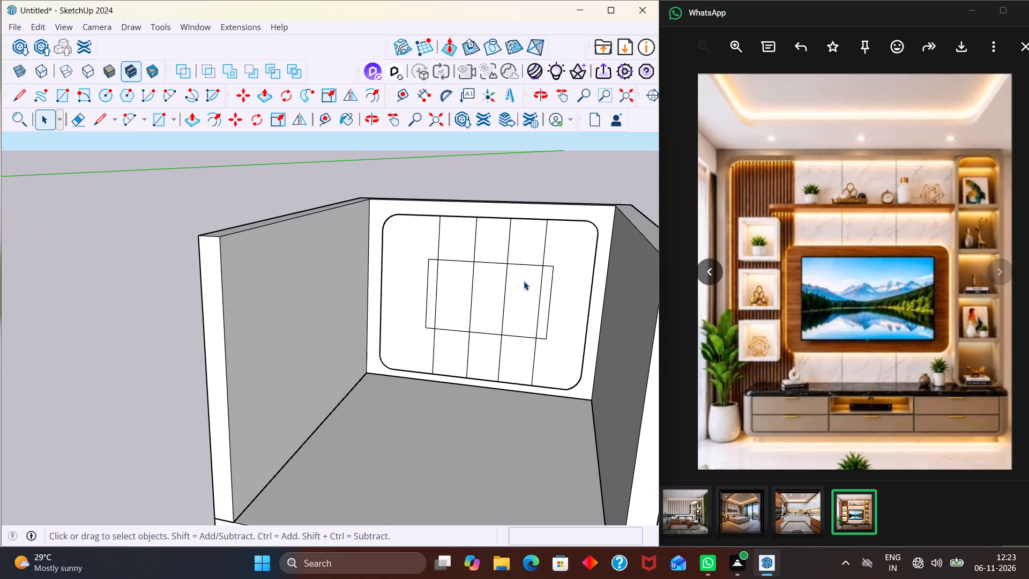
pyautogui.moveTo(523, 287); pyautogui.dragTo(518, 309, button='middle')
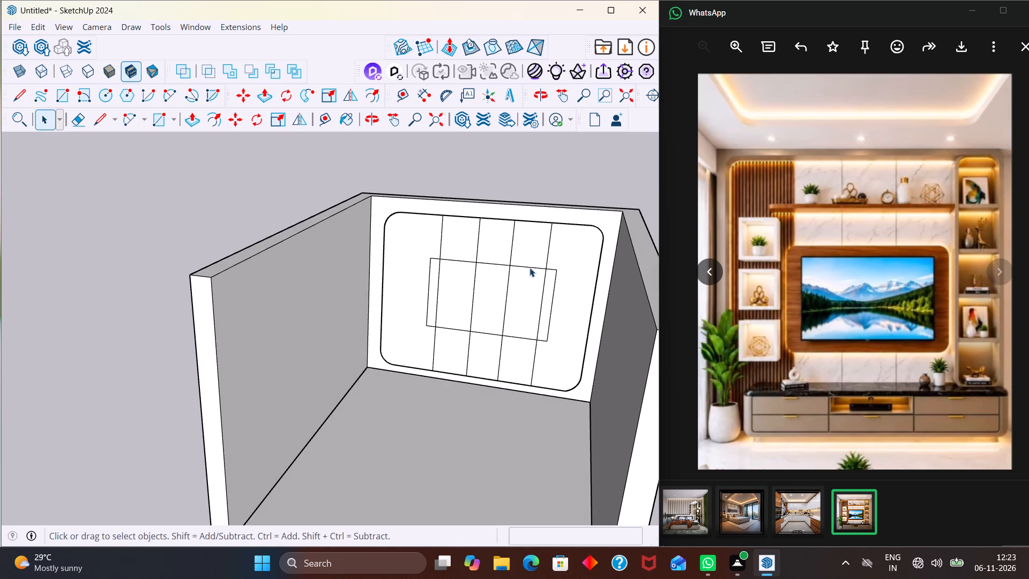
pyautogui.doubleClick(530, 267)
pyautogui.rightClick(602, 149)
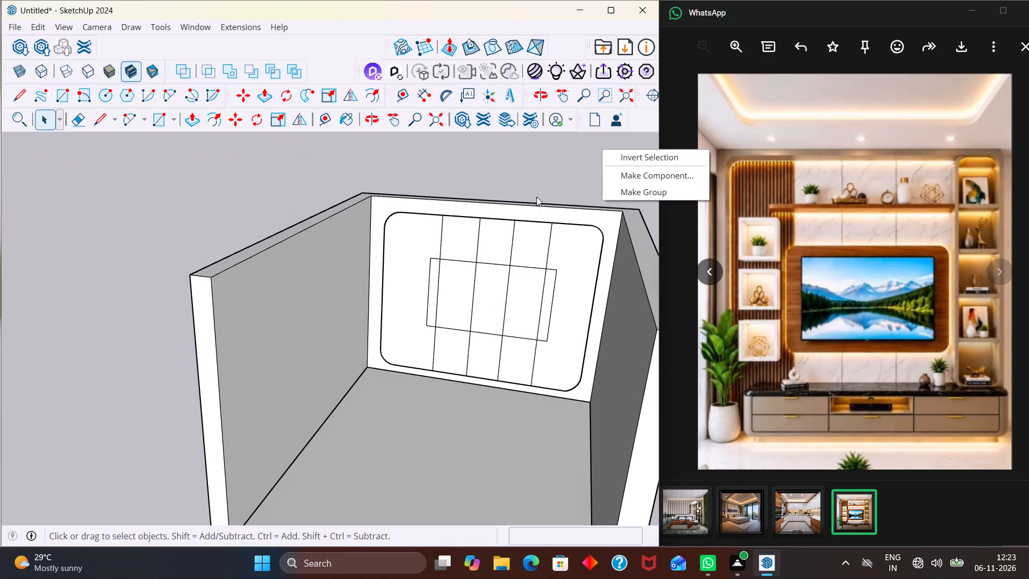
pyautogui.press('space')
pyautogui.scroll(-3, 535, 189)
pyautogui.click(558, 174)
pyautogui.scroll(-2, 579, 195)
pyautogui.moveTo(587, 205); pyautogui.dragTo(513, 219, button='middle')
pyautogui.scroll(-3, 520, 228)
pyautogui.moveTo(553, 272); pyautogui.dragTo(545, 319, button='middle')
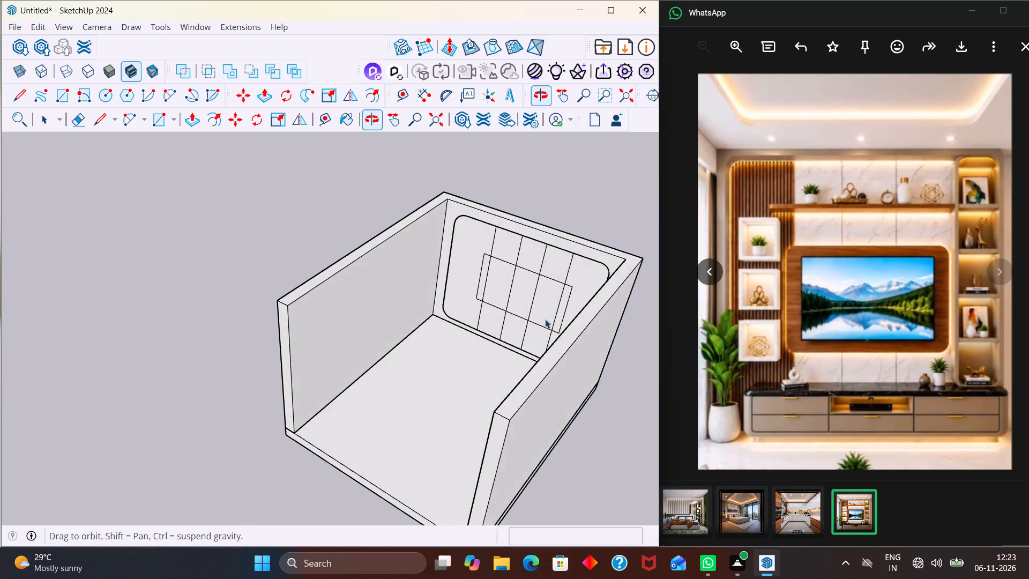
pyautogui.moveTo(545, 319); pyautogui.dragTo(544, 326, button='middle')
pyautogui.moveTo(538, 300); pyautogui.dragTo(563, 368, button='middle')
pyautogui.scroll(3, 541, 279)
pyautogui.moveTo(541, 267); pyautogui.dragTo(567, 331, button='middle')
pyautogui.scroll(3, 465, 233)
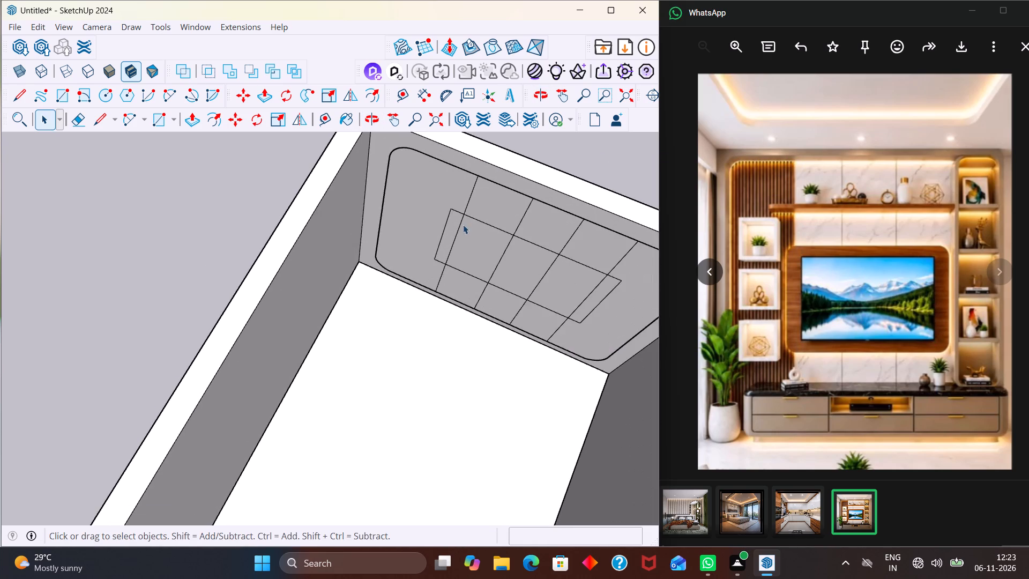
pyautogui.moveTo(463, 224); pyautogui.dragTo(474, 166, button='middle')
pyautogui.moveTo(465, 248); pyautogui.dragTo(482, 184, button='middle')
pyautogui.scroll(1, 482, 184)
pyautogui.scroll(-5, 491, 197)
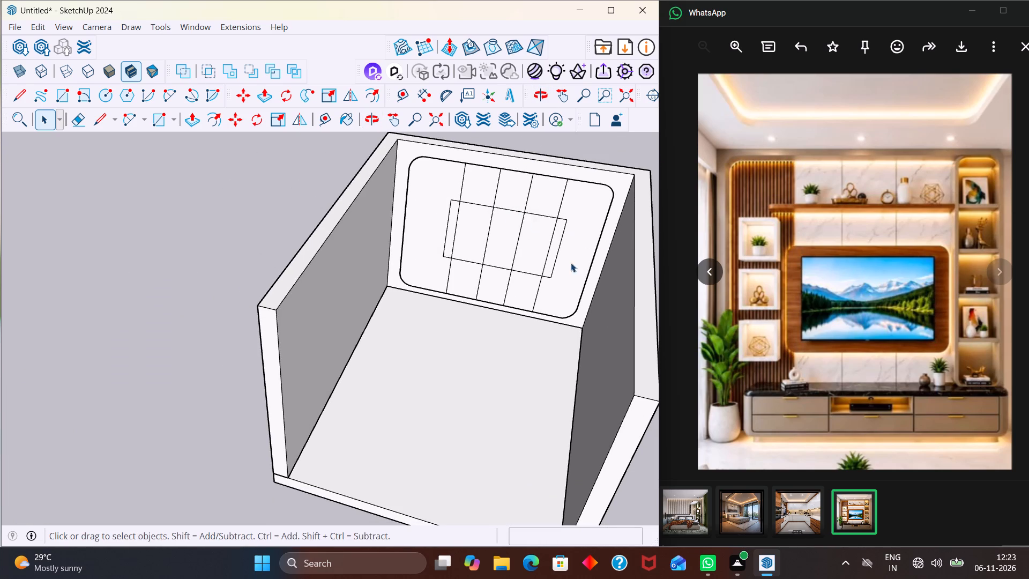
pyautogui.moveTo(553, 272); pyautogui.dragTo(547, 228, button='middle')
pyautogui.moveTo(486, 258); pyautogui.dragTo(517, 204, button='middle')
pyautogui.scroll(4, 517, 210)
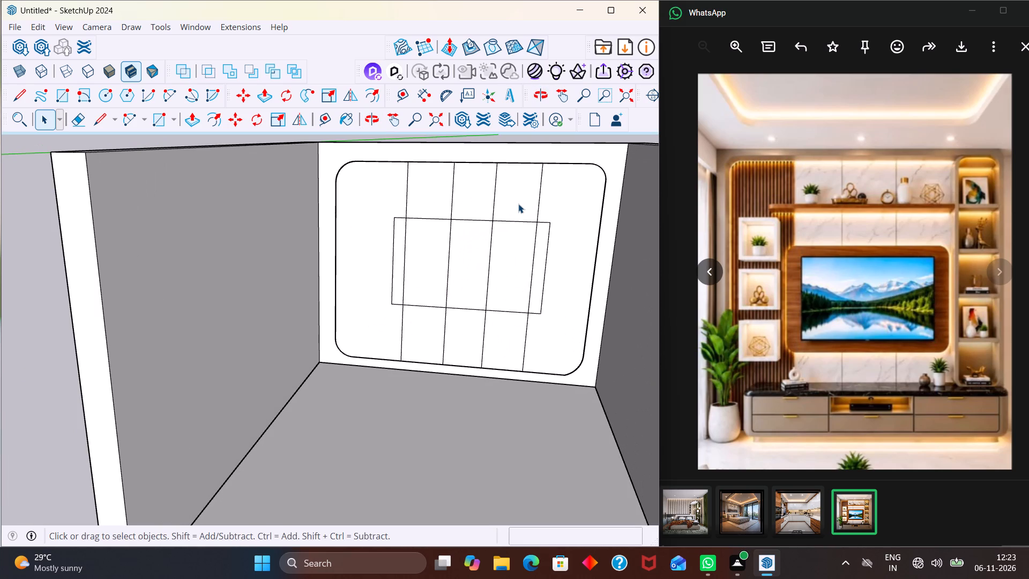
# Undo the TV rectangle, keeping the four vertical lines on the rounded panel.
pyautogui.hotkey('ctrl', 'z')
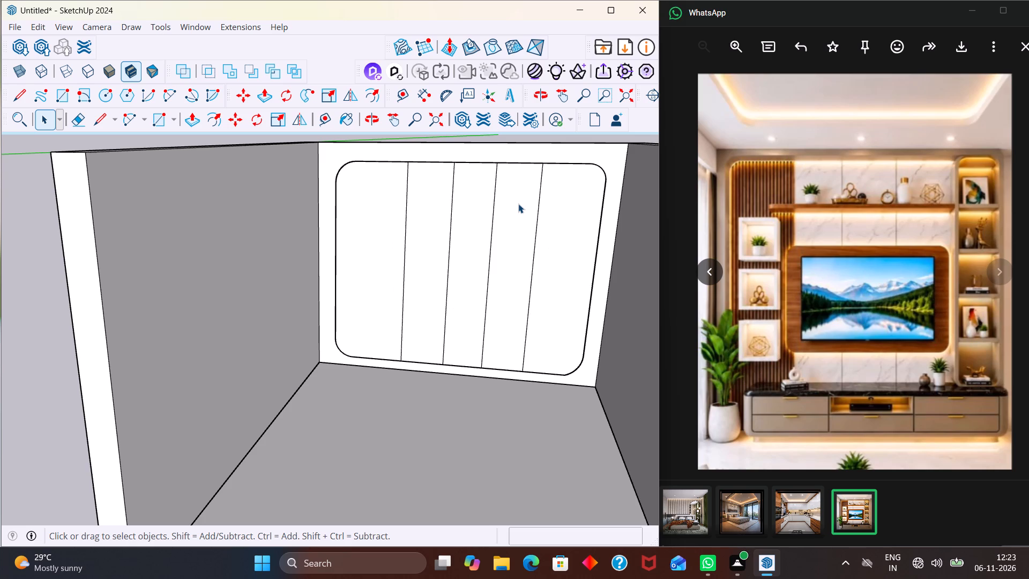
# Examine the rounded panel and its four vertical lines inside the room from the front, above and below.
pyautogui.scroll(-10, 479, 251)
pyautogui.click(589, 338)
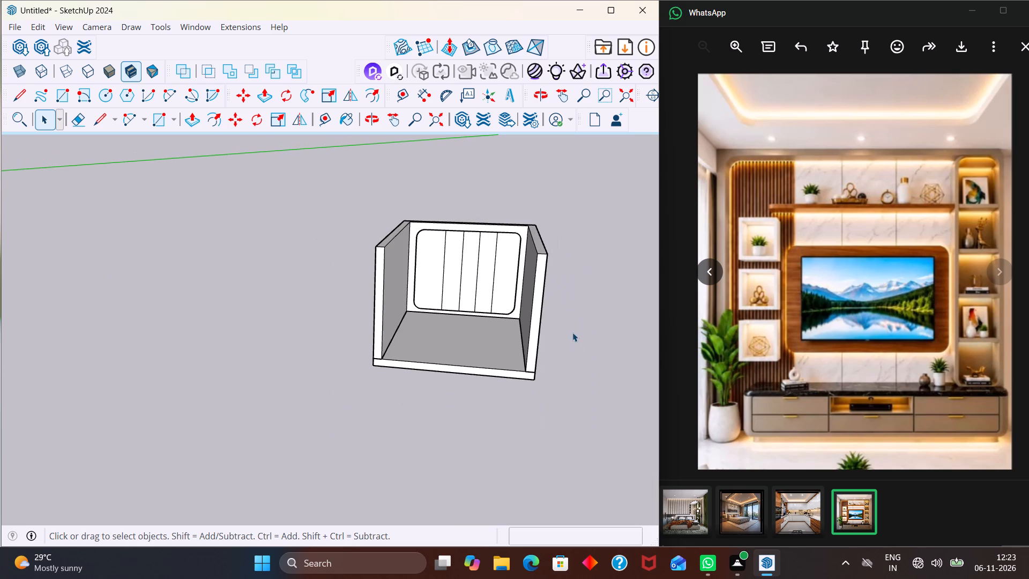
pyautogui.moveTo(526, 308); pyautogui.dragTo(505, 275, button='middle')
pyautogui.scroll(-1, 526, 308)
pyautogui.scroll(4, 524, 280)
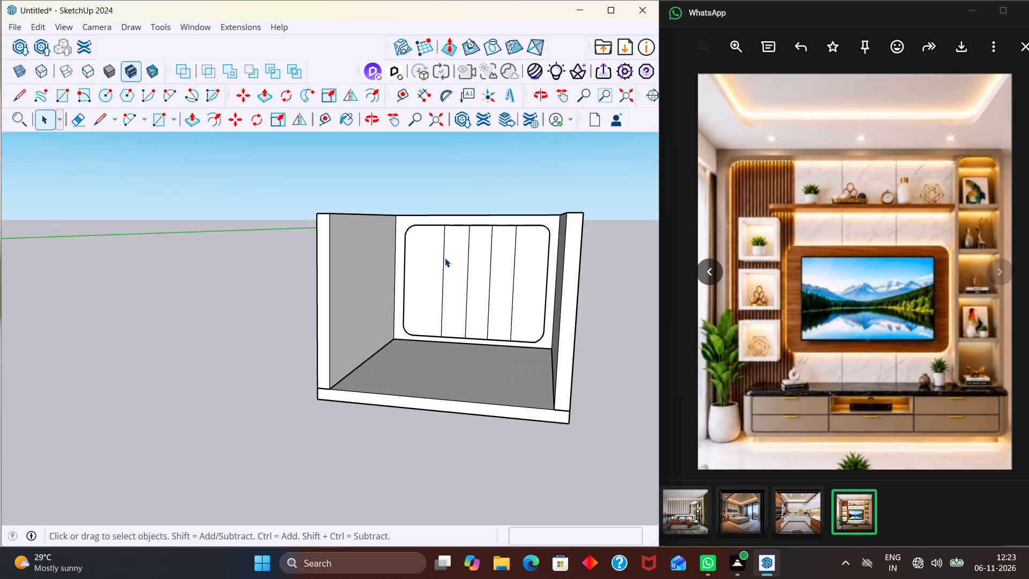
pyautogui.moveTo(438, 256); pyautogui.dragTo(445, 217, button='middle')
pyautogui.scroll(1, 434, 242)
pyautogui.moveTo(430, 247); pyautogui.dragTo(451, 262, button='middle')
pyautogui.scroll(6, 406, 251)
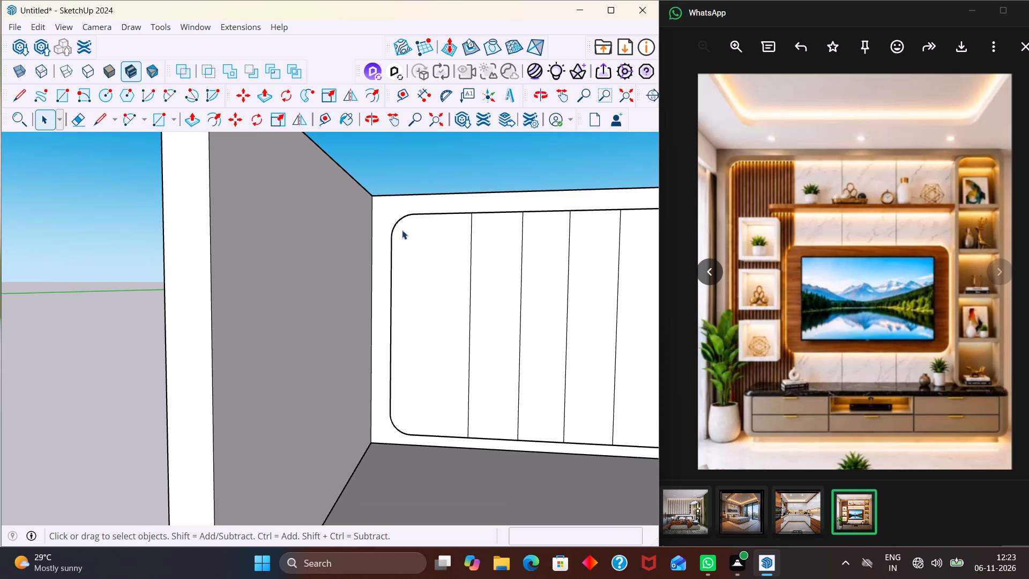
pyautogui.scroll(2, 404, 228)
pyautogui.moveTo(410, 240); pyautogui.dragTo(414, 299, button='middle')
pyautogui.scroll(2, 400, 235)
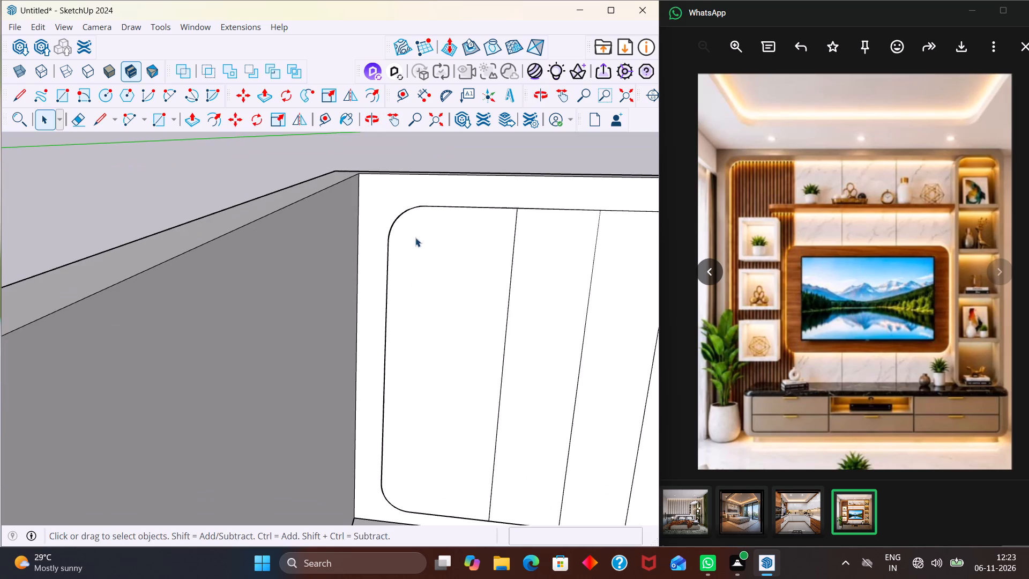
pyautogui.middleClick(342, 329)
pyautogui.scroll(-14, 406, 271)
pyautogui.moveTo(421, 332); pyautogui.dragTo(302, 440, button='middle')
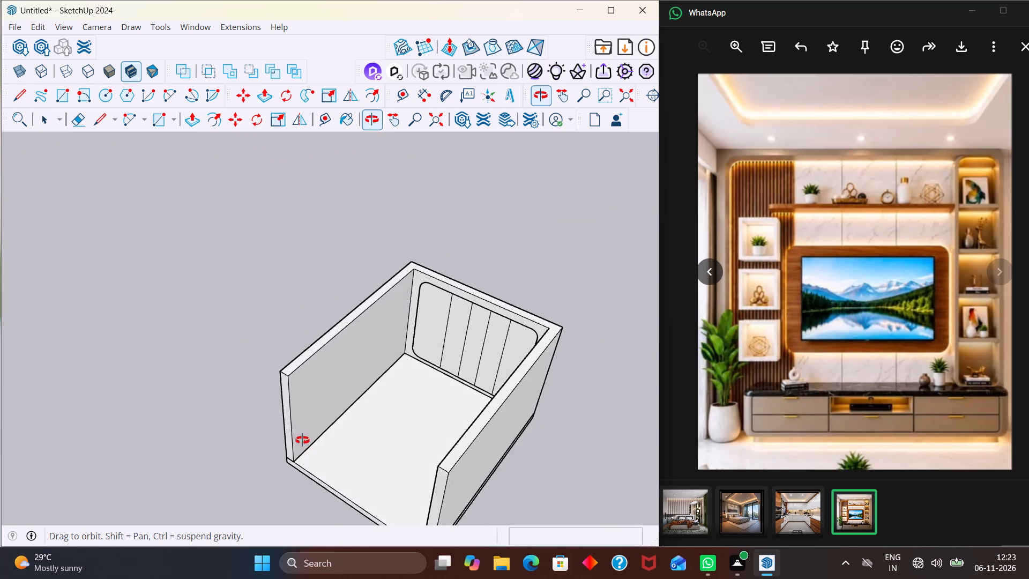
pyautogui.moveTo(302, 440); pyautogui.dragTo(282, 323, button='middle')
pyautogui.scroll(1, 501, 298)
pyautogui.scroll(2, 430, 322)
pyautogui.moveTo(437, 331); pyautogui.dragTo(495, 247, button='middle')
pyautogui.scroll(-2, 495, 247)
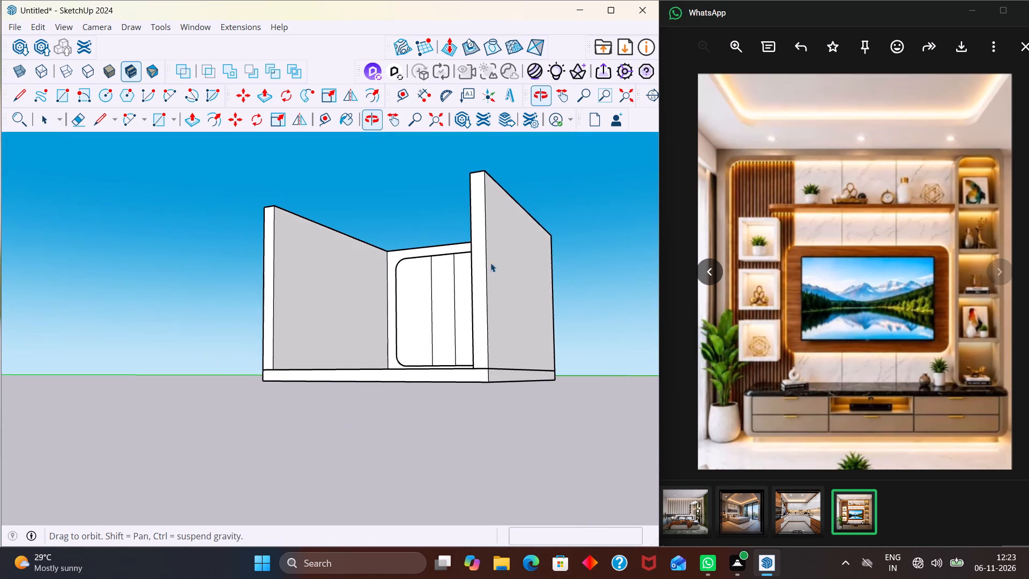
pyautogui.scroll(5, 452, 392)
pyautogui.moveTo(489, 372); pyautogui.dragTo(472, 310, button='middle')
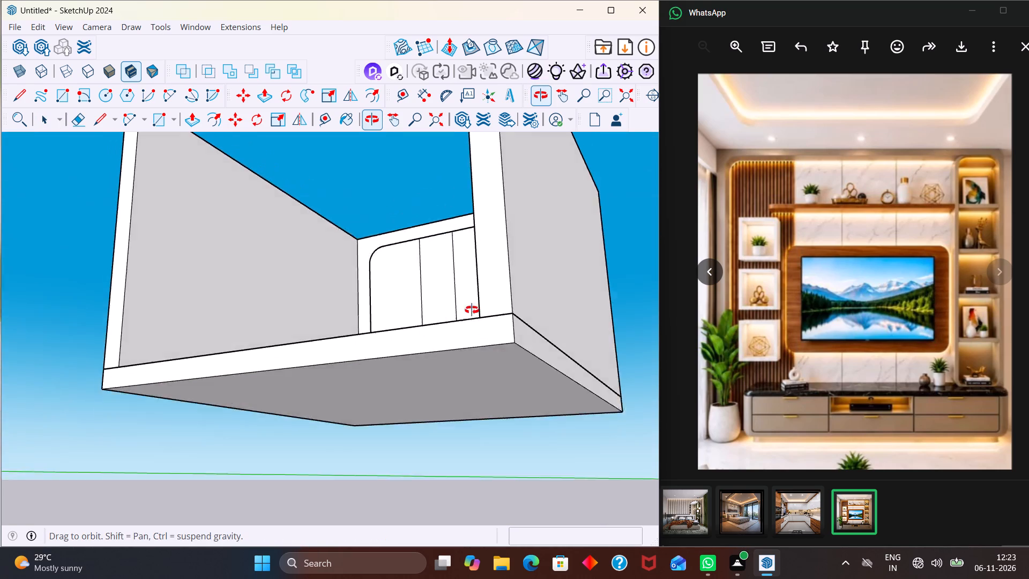
pyautogui.moveTo(472, 310); pyautogui.dragTo(488, 323, button='middle')
pyautogui.scroll(2, 468, 295)
pyautogui.scroll(-4, 471, 239)
pyautogui.scroll(-3, 450, 323)
pyautogui.moveTo(445, 337); pyautogui.dragTo(490, 338, button='middle')
pyautogui.scroll(4, 397, 205)
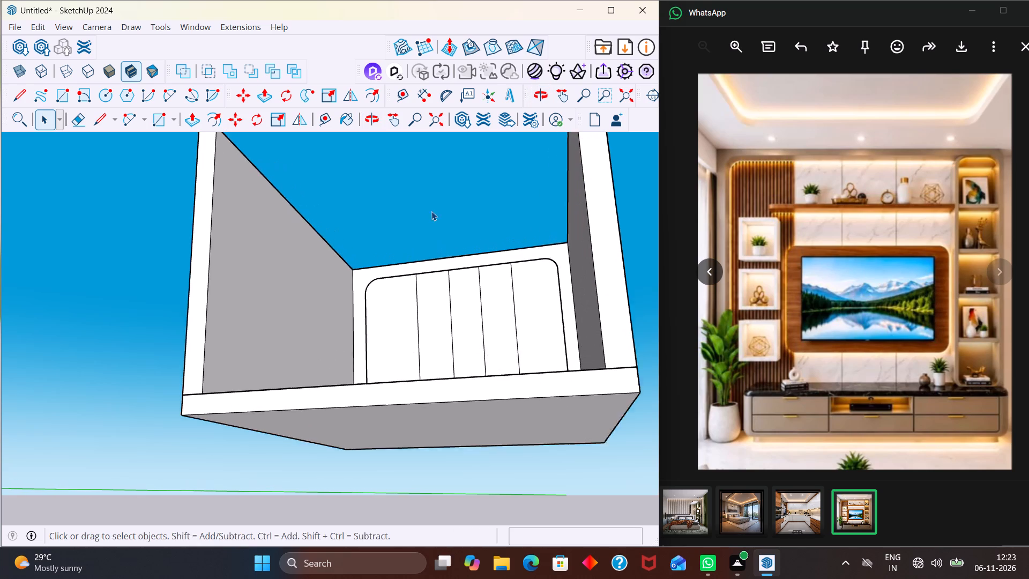
pyautogui.scroll(1, 431, 211)
pyautogui.moveTo(426, 259); pyautogui.dragTo(406, 356, button='middle')
pyautogui.scroll(2, 422, 324)
pyautogui.moveTo(436, 332); pyautogui.dragTo(448, 340, button='middle')
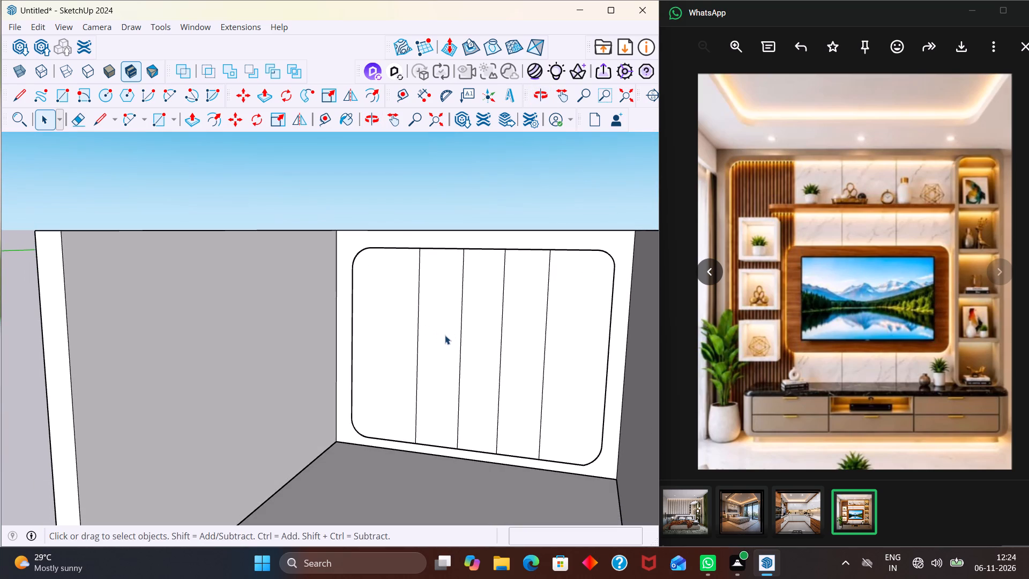
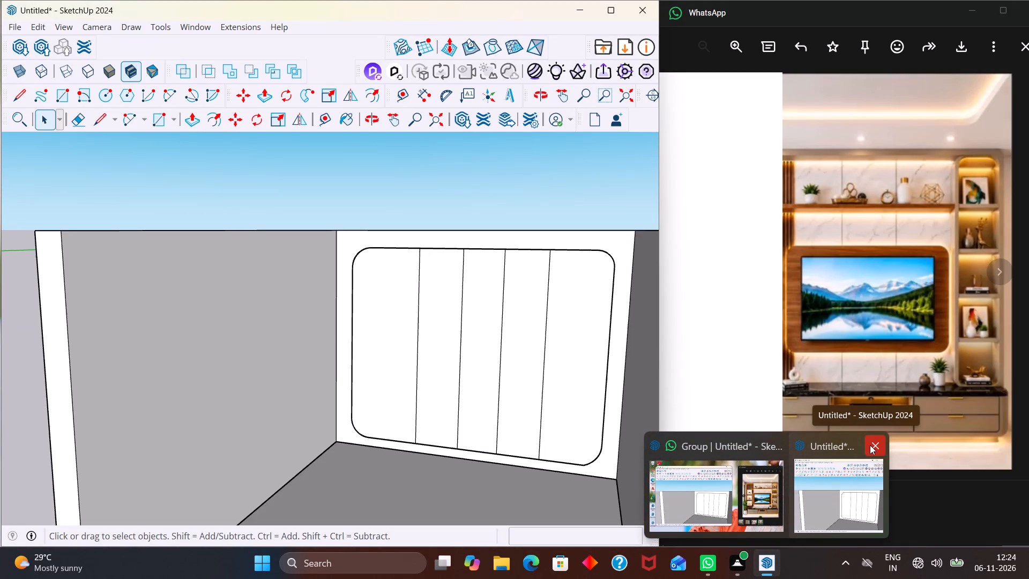
# Close the untitled TV wall model without saving its changes.
pyautogui.click(870, 445)
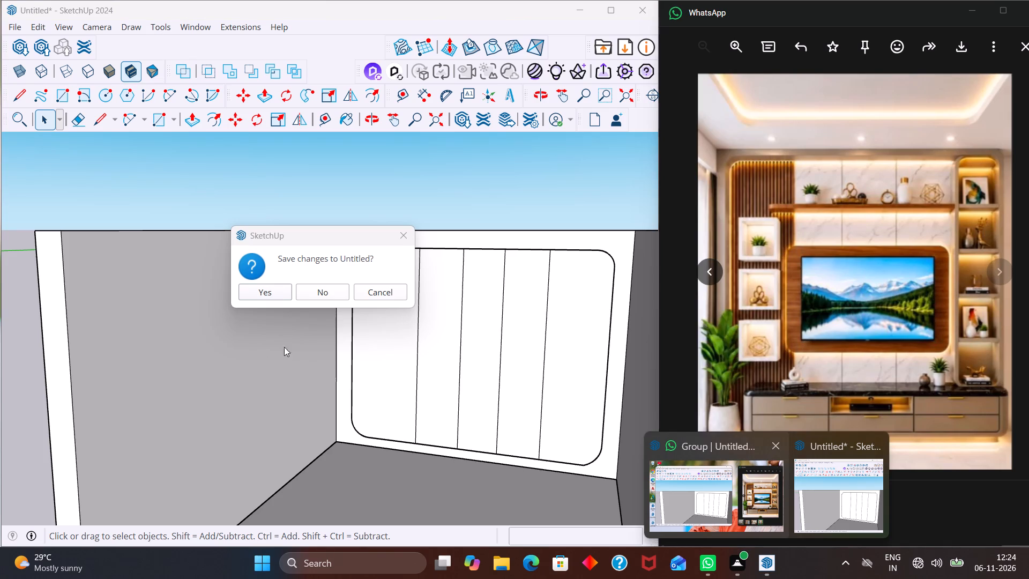
pyautogui.click(338, 293)
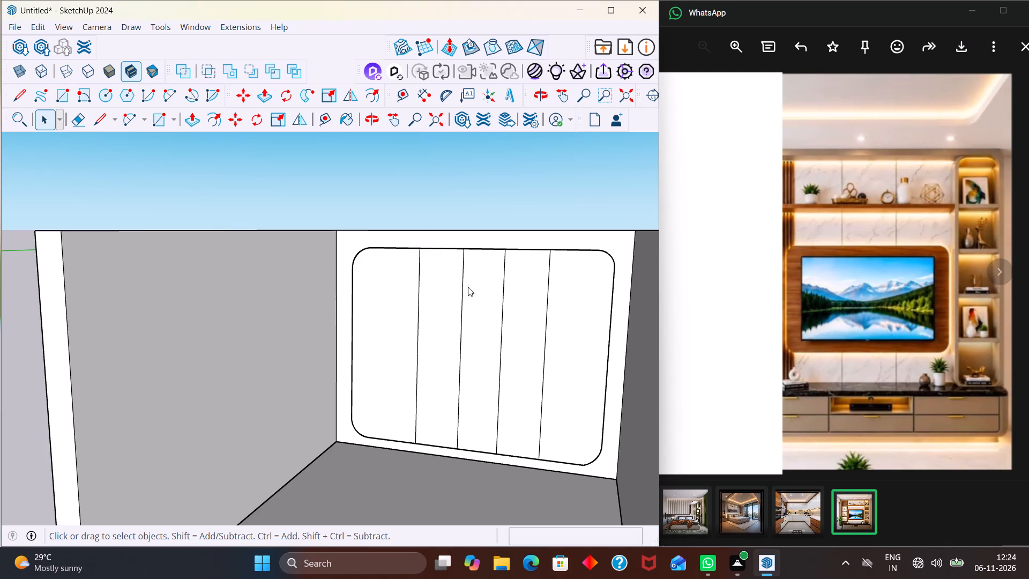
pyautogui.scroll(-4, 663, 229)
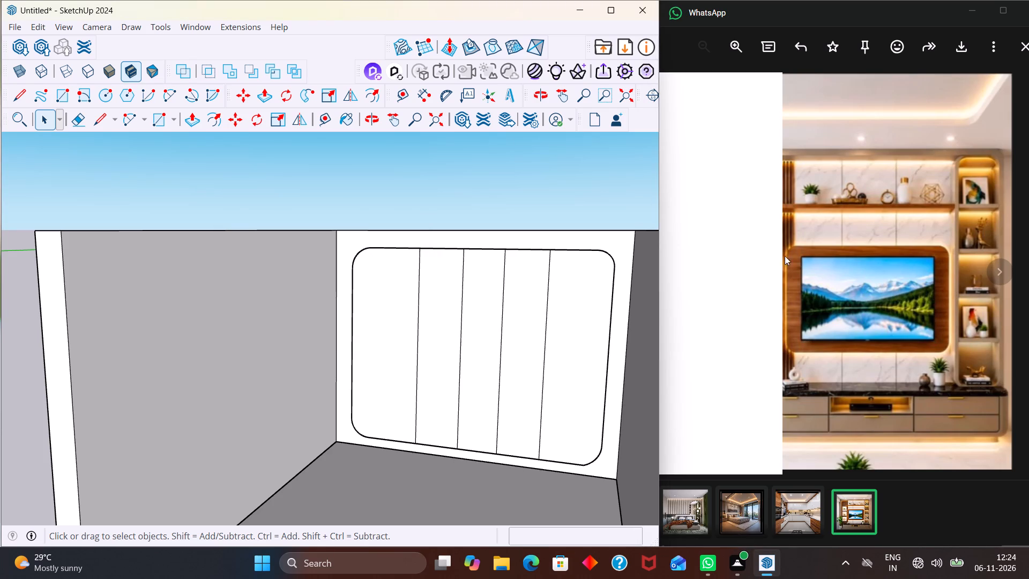
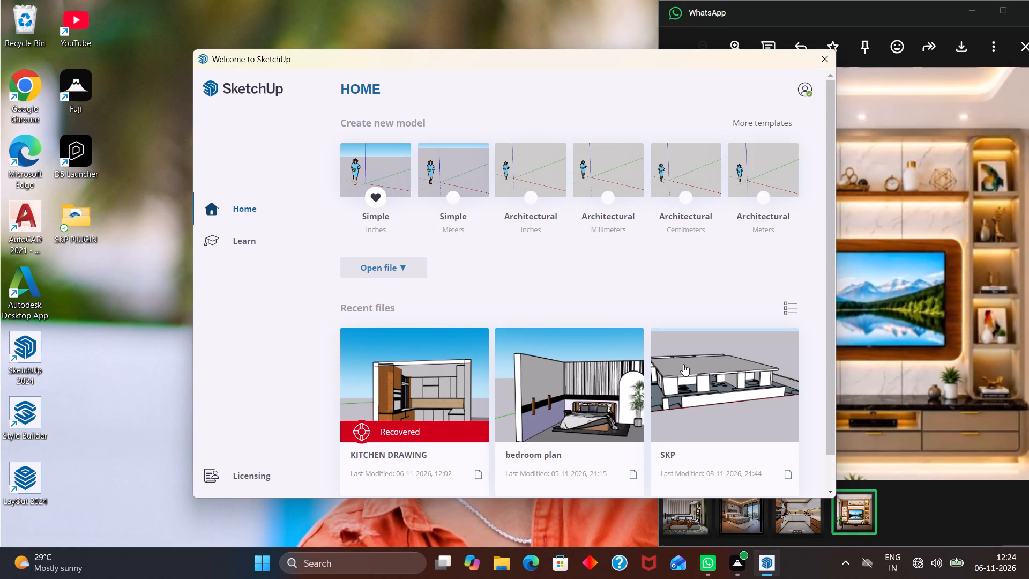
# Look through the new-model templates and the recent files in the welcome window.
pyautogui.scroll(-1, 684, 363)
pyautogui.scroll(-1, 613, 359)
pyautogui.scroll(-1, 419, 359)
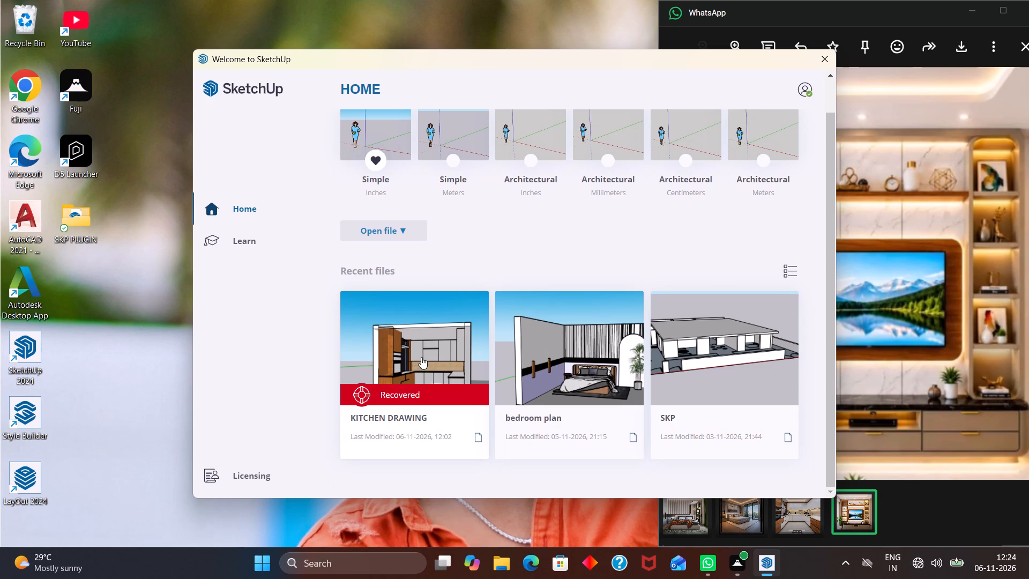
pyautogui.scroll(4, 426, 355)
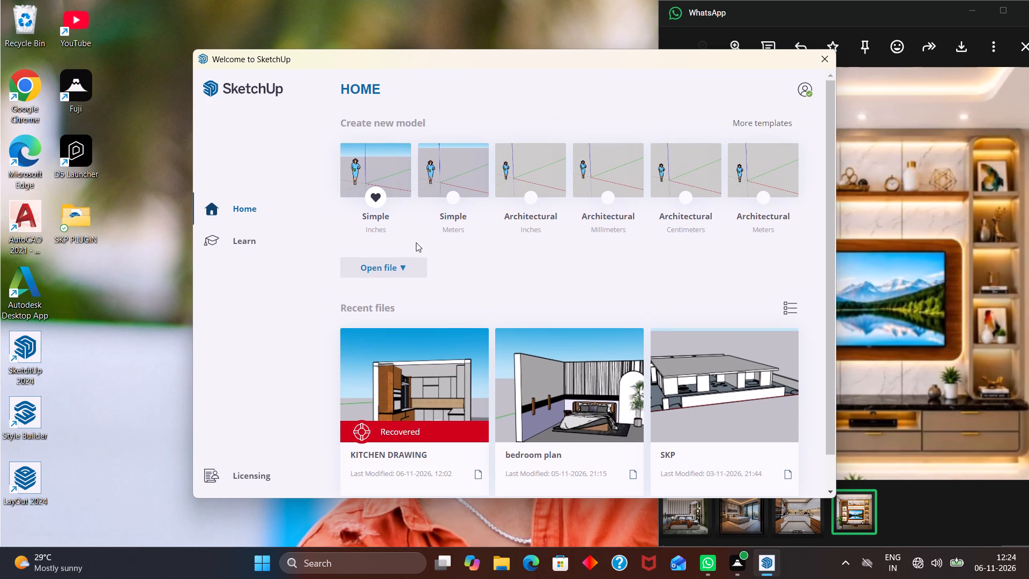
pyautogui.scroll(-4, 404, 383)
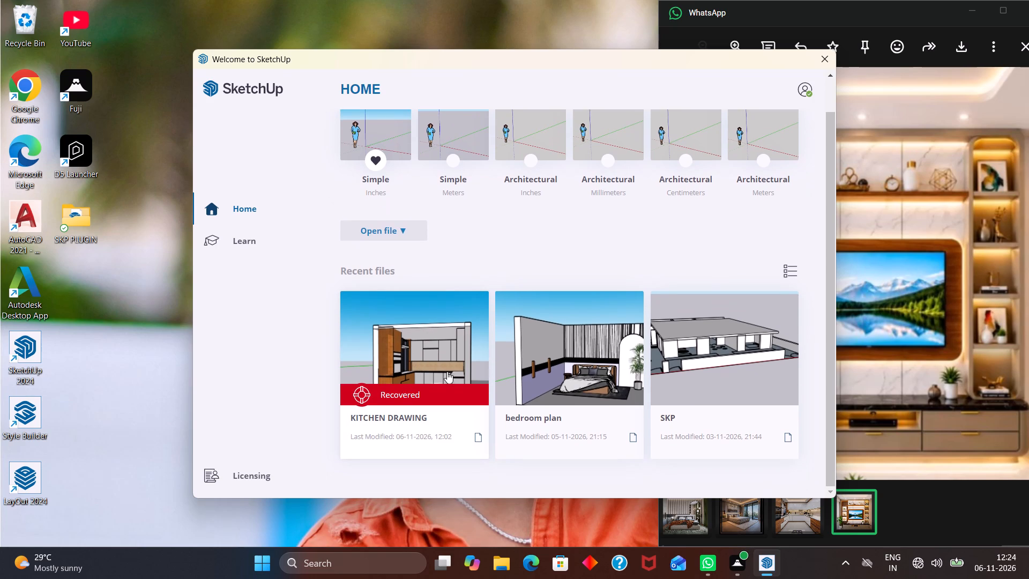
pyautogui.scroll(1, 629, 369)
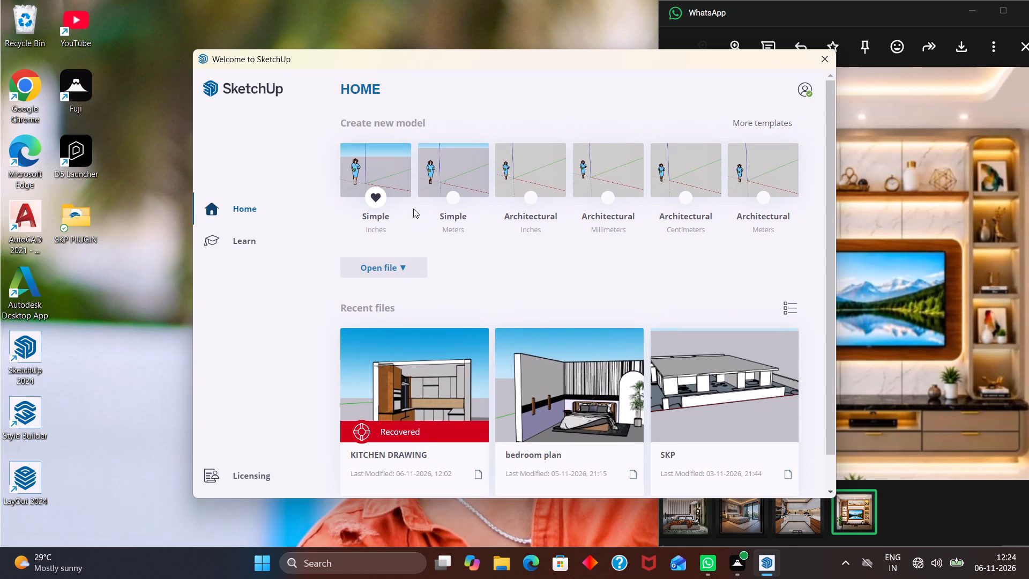
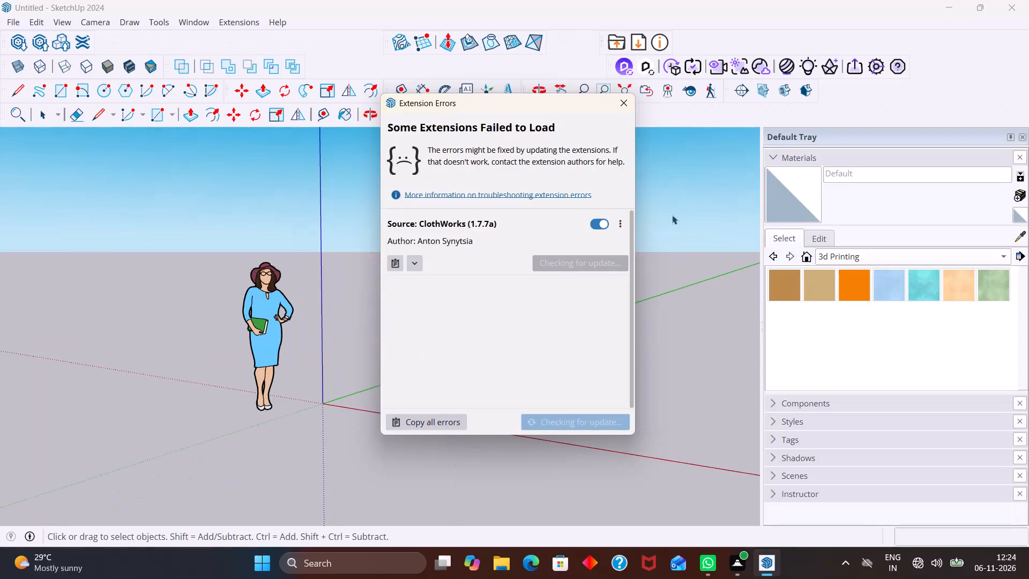
# Dismiss the Extension Errors notice and the Open and Close Shutters licence window.
pyautogui.click(624, 100)
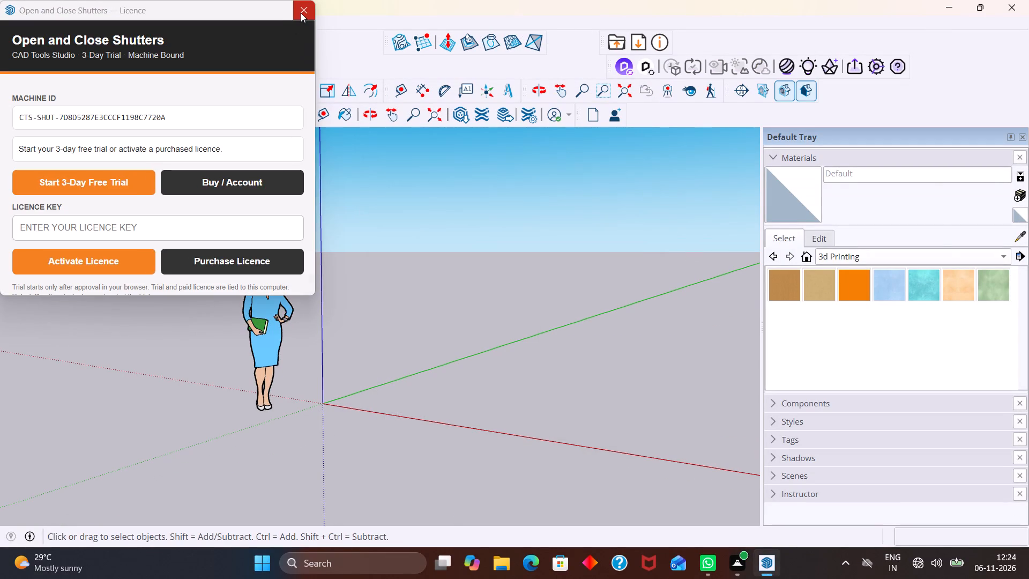
pyautogui.click(301, 13)
# Delete the default human figure from the new model.
pyautogui.scroll(1, 272, 348)
pyautogui.click(268, 336)
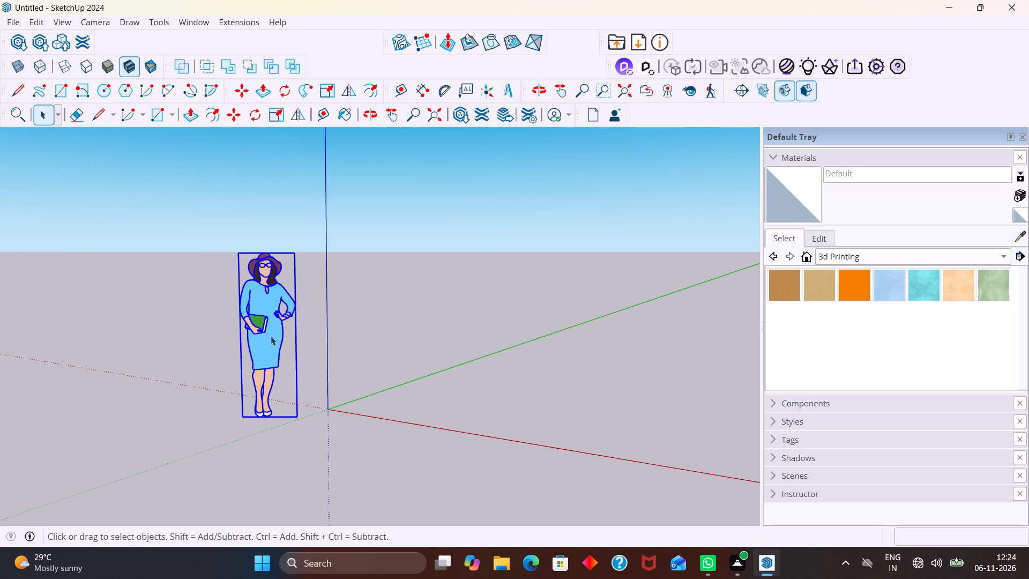
pyautogui.press('Delete')
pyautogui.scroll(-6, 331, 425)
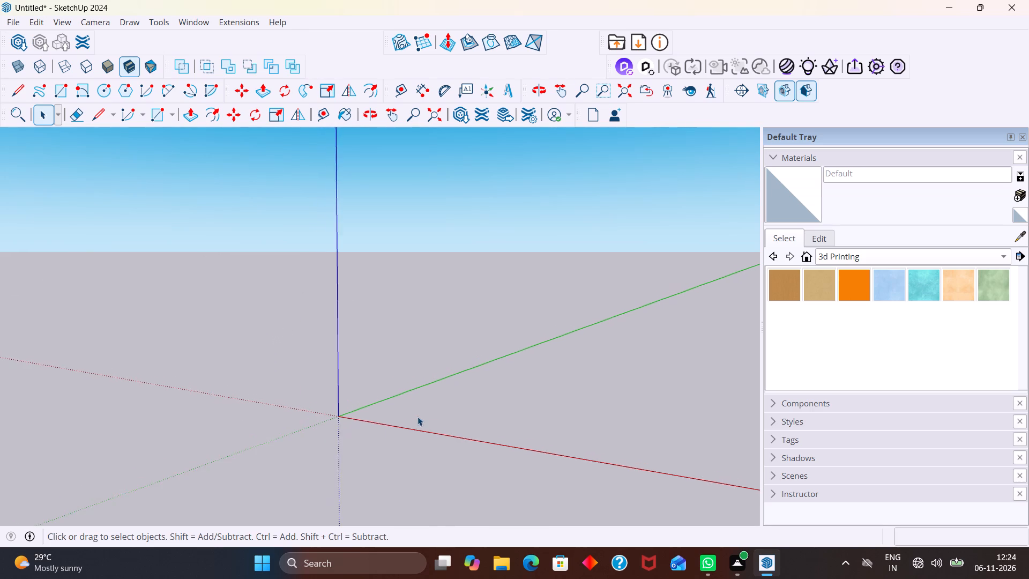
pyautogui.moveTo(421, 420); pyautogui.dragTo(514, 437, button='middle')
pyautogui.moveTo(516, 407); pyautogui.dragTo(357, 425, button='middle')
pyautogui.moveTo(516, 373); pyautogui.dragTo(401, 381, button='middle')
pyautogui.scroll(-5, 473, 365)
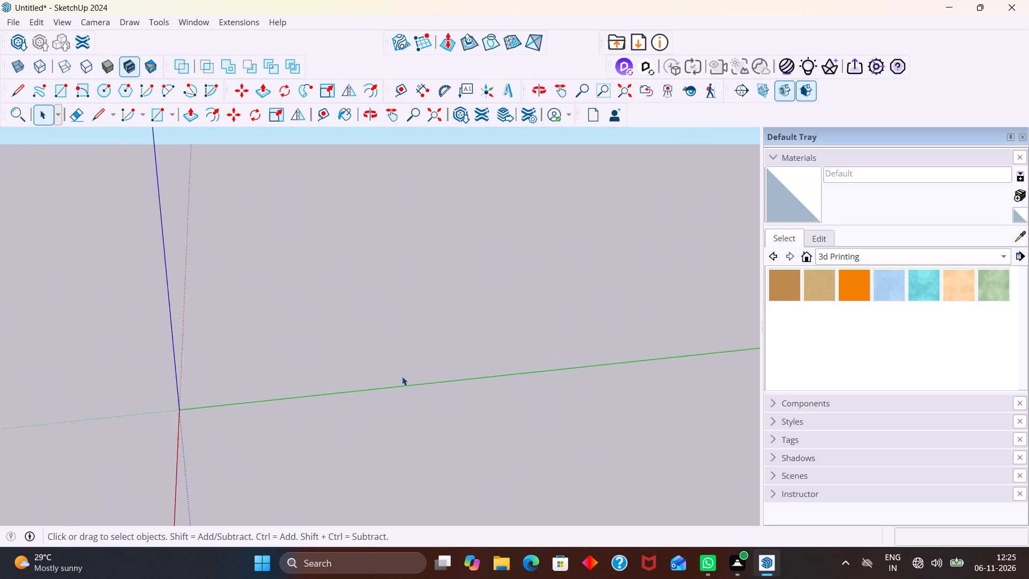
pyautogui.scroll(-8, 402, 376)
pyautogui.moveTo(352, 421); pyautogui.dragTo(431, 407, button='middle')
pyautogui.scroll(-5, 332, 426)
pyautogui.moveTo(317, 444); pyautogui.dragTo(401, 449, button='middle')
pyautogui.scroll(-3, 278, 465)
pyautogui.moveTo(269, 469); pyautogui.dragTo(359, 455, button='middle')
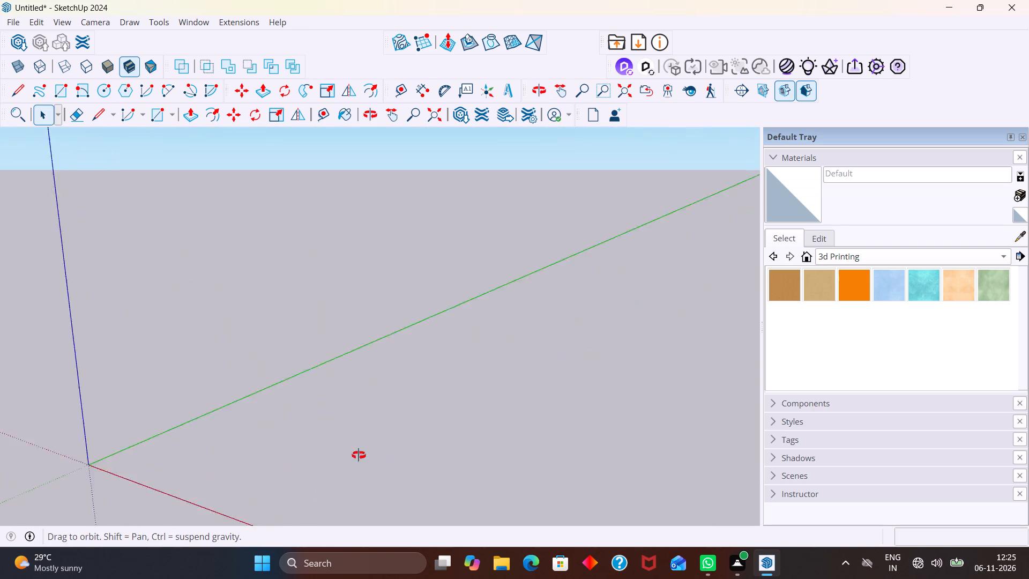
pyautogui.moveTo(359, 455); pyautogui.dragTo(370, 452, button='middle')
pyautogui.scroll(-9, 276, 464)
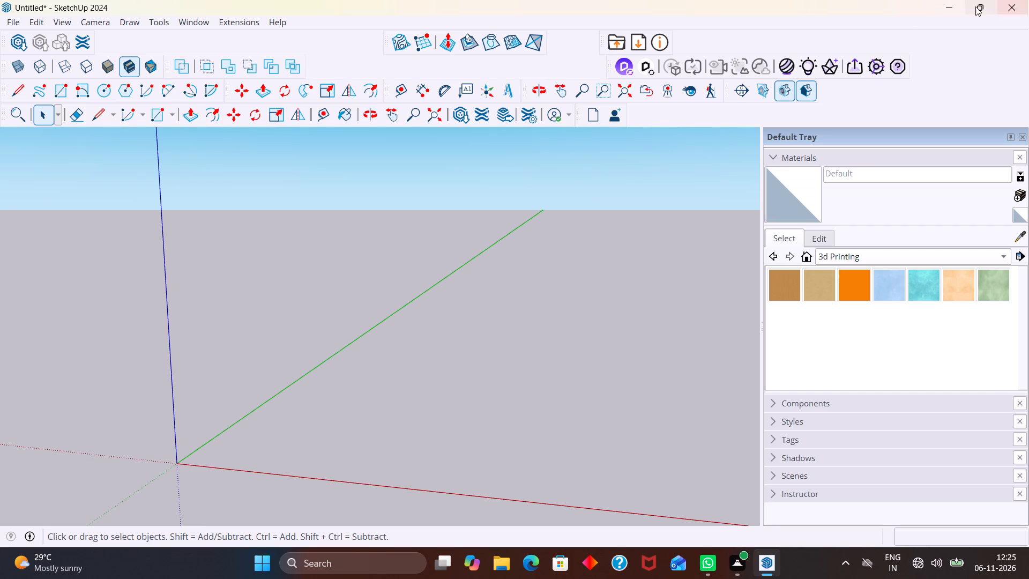
# Restore the modelling window to its smaller size so the WhatsApp TV wall reference image is visible beside it.
pyautogui.click(975, 5)
pyautogui.scroll(-1, 714, 256)
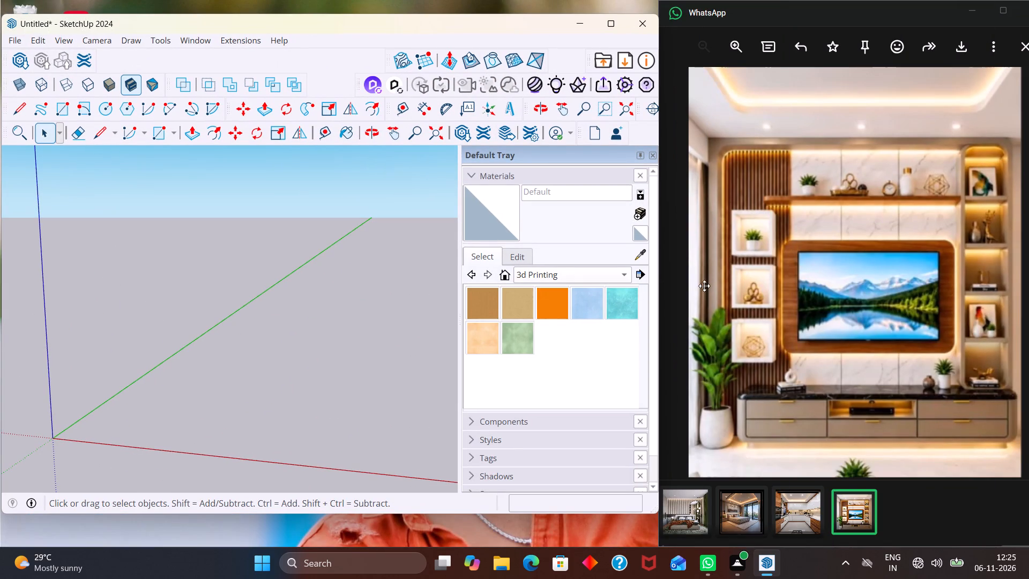
pyautogui.scroll(1, 704, 286)
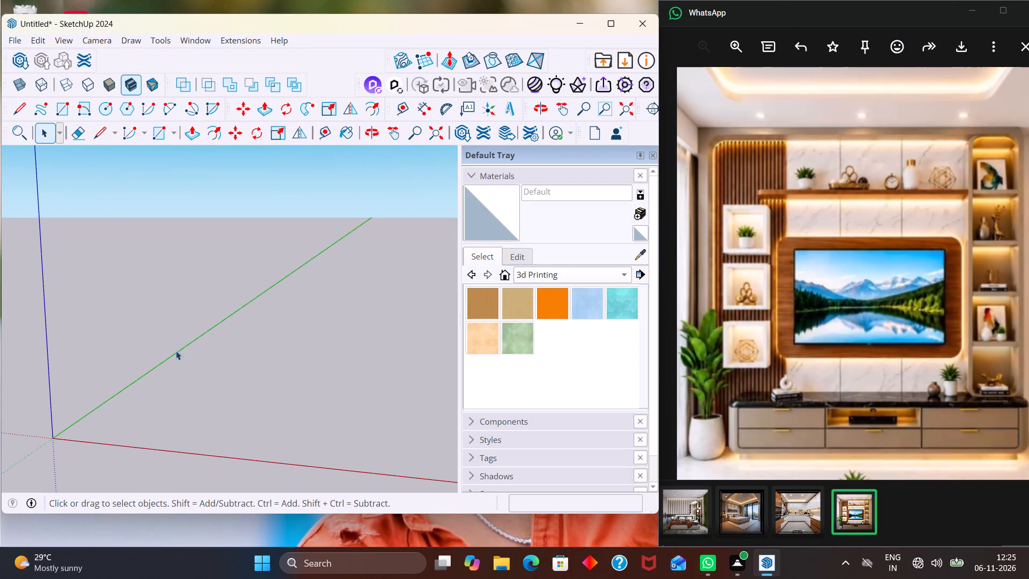
# Draw a 9" by 15' rectangle on the ground plane as the first wall footprint.
pyautogui.press('r')
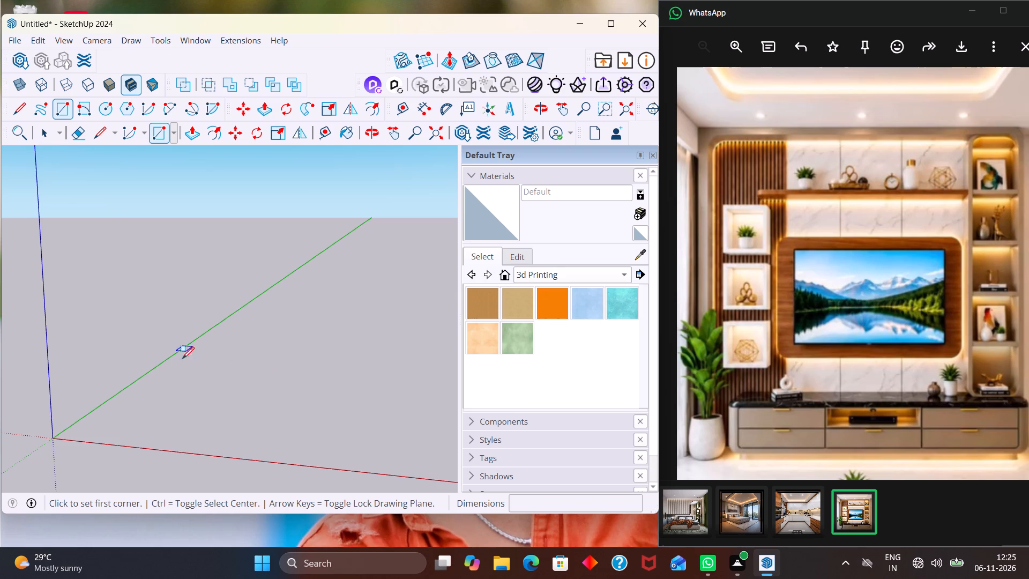
pyautogui.scroll(2, 190, 389)
pyautogui.click(154, 399)
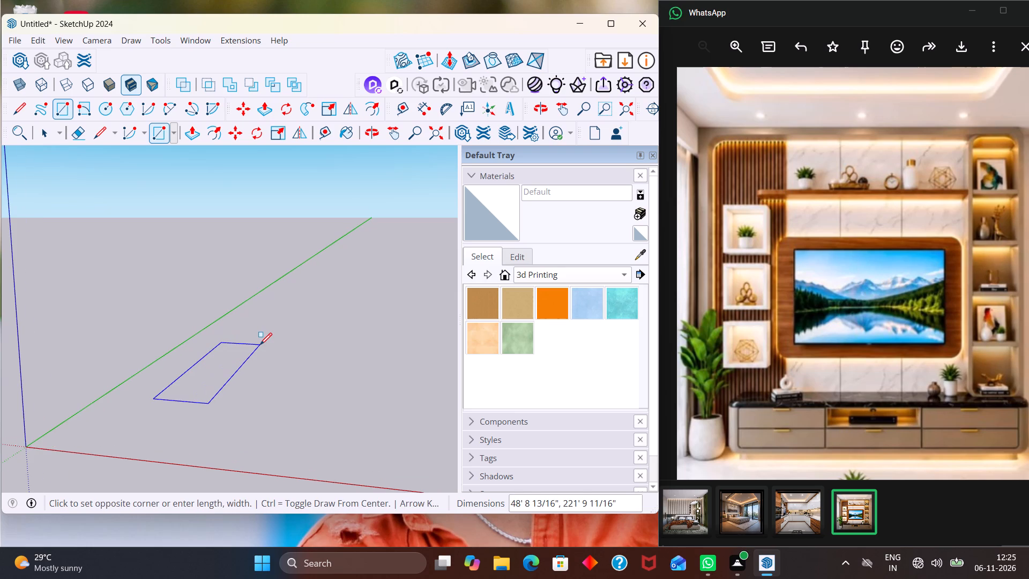
pyautogui.write('9"')
pyautogui.press(',')
pyautogui.write("15'")
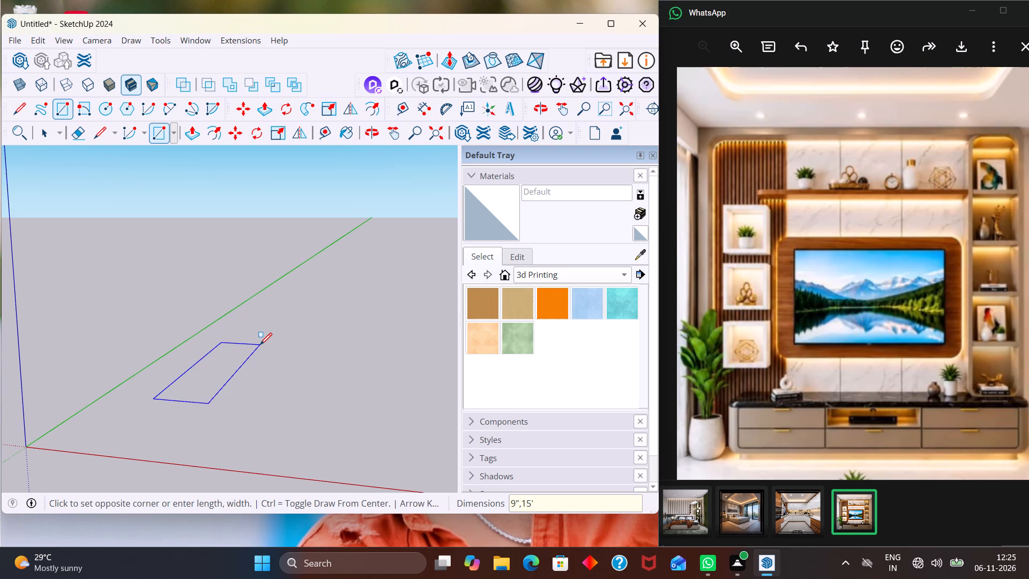
pyautogui.press('Return')
# Copy the 9" by 15' wall strip about 11' 8" sideways to form a second wall footprint.
pyautogui.scroll(2, 123, 376)
pyautogui.press('space')
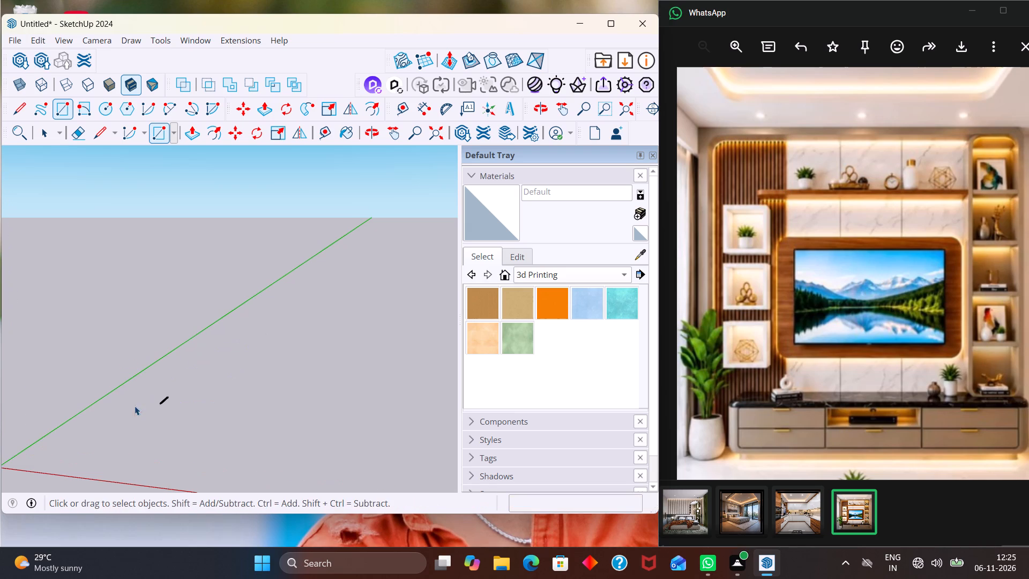
pyautogui.scroll(6, 135, 406)
pyautogui.moveTo(183, 394); pyautogui.dragTo(226, 426, button='middle')
pyautogui.scroll(8, 177, 414)
pyautogui.moveTo(236, 430); pyautogui.dragTo(131, 346)
pyautogui.scroll(4, 179, 352)
pyautogui.moveTo(204, 470); pyautogui.dragTo(204, 504, button='middle')
pyautogui.press('m')
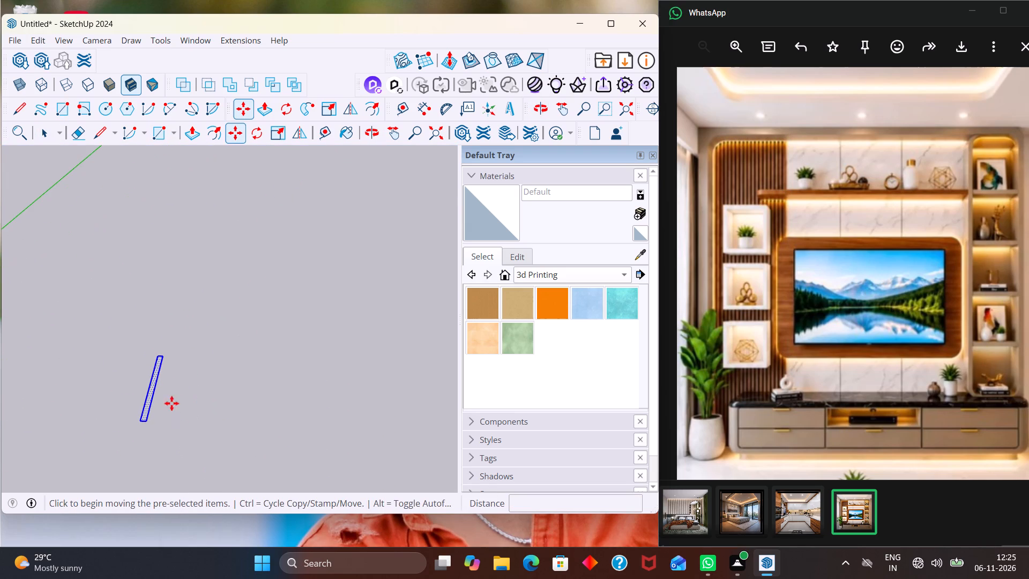
pyautogui.scroll(3, 176, 385)
pyautogui.click(150, 347)
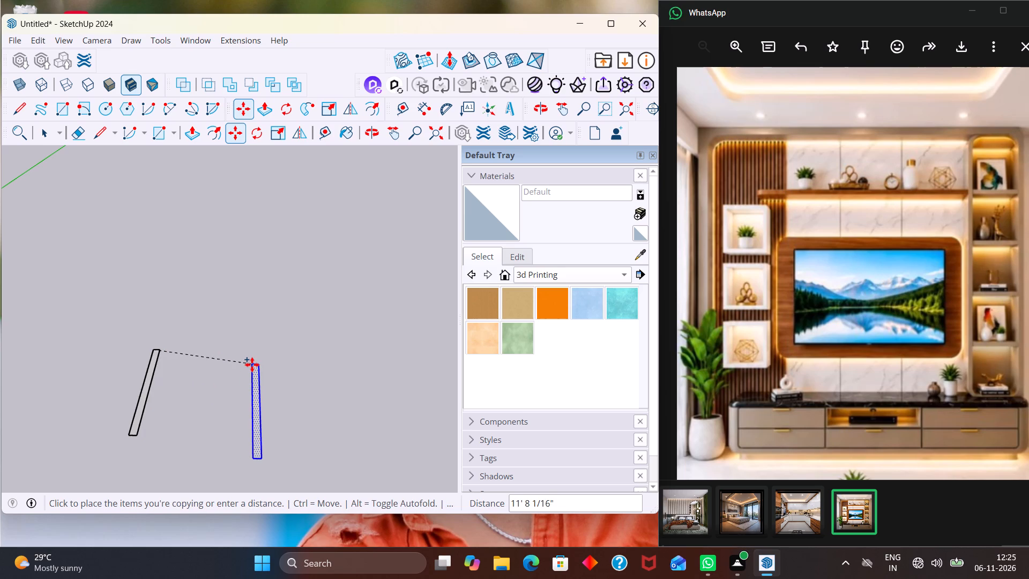
pyautogui.click(252, 365)
# Copy the second wall strip about 6' back, placing a third strip between the two existing ones.
pyautogui.press('space')
pyautogui.moveTo(274, 377); pyautogui.dragTo(257, 339, button='middle')
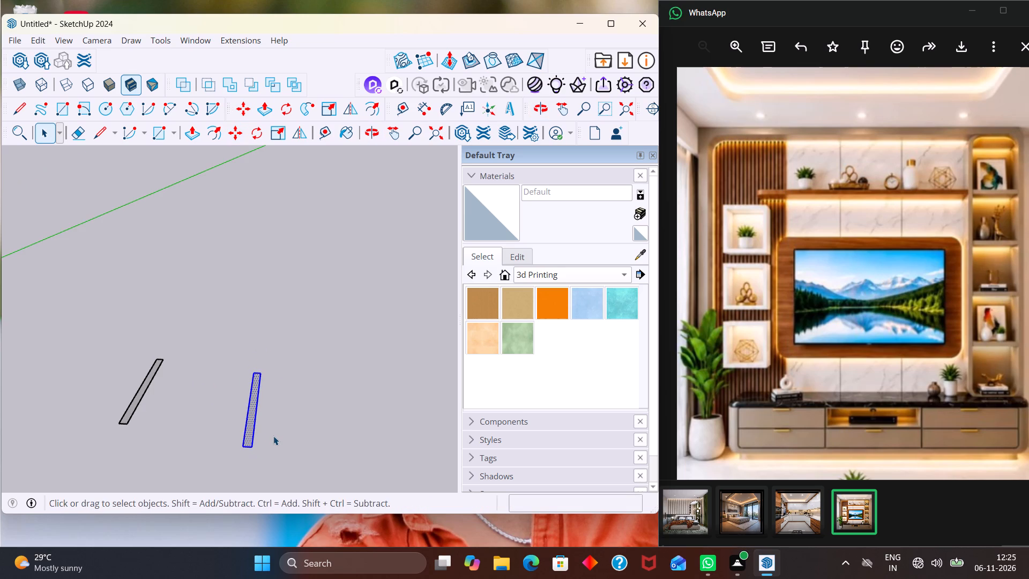
pyautogui.press('m')
pyautogui.click(250, 448)
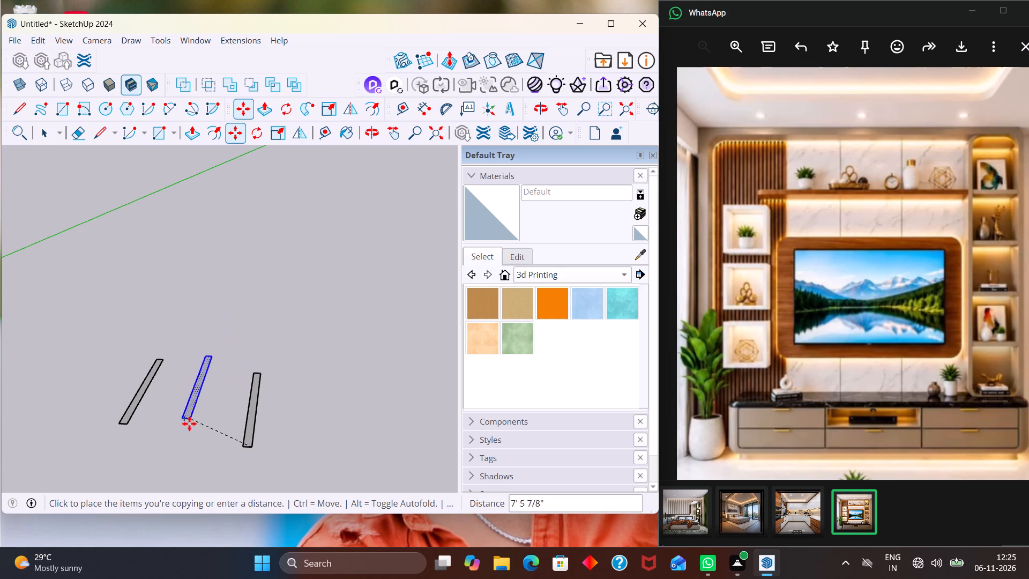
pyautogui.click(184, 436)
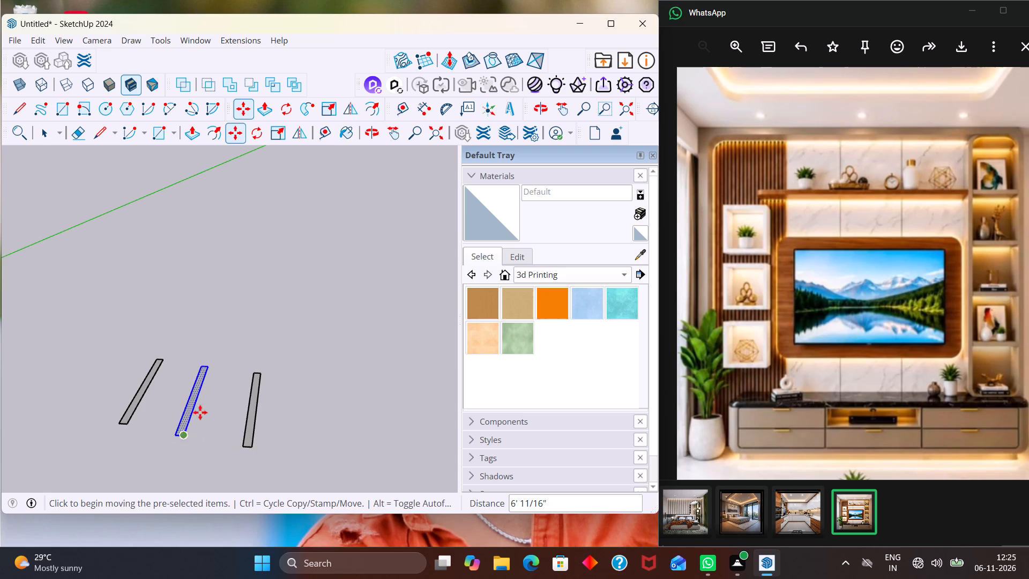
pyautogui.press('Escape')
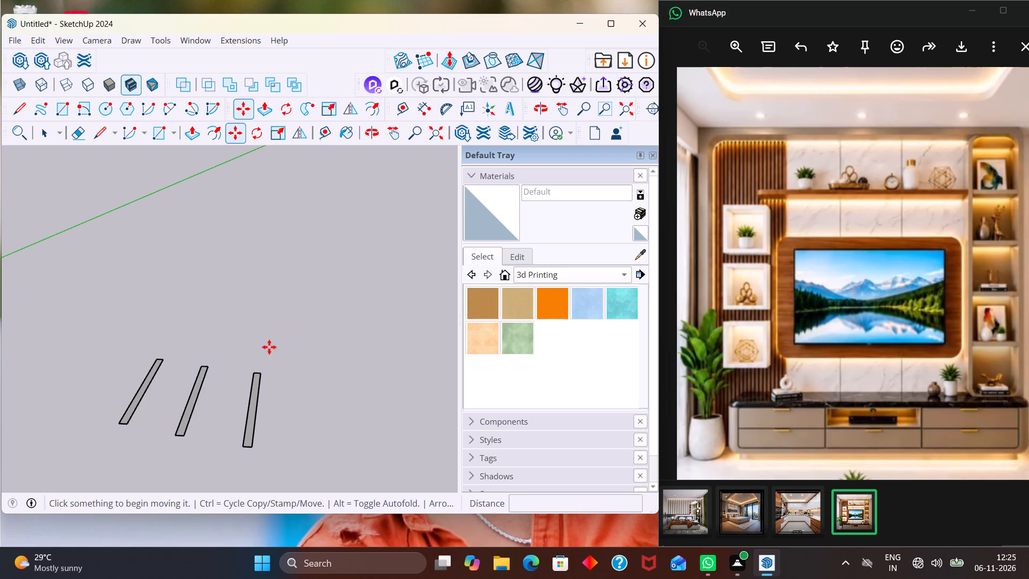
# Rotate the middle strip 90° about its near-end corner so it lies perpendicular to the other two.
pyautogui.press('space')
pyautogui.moveTo(301, 392); pyautogui.dragTo(332, 399, button='middle')
pyautogui.moveTo(237, 468); pyautogui.dragTo(171, 332)
pyautogui.press('r')
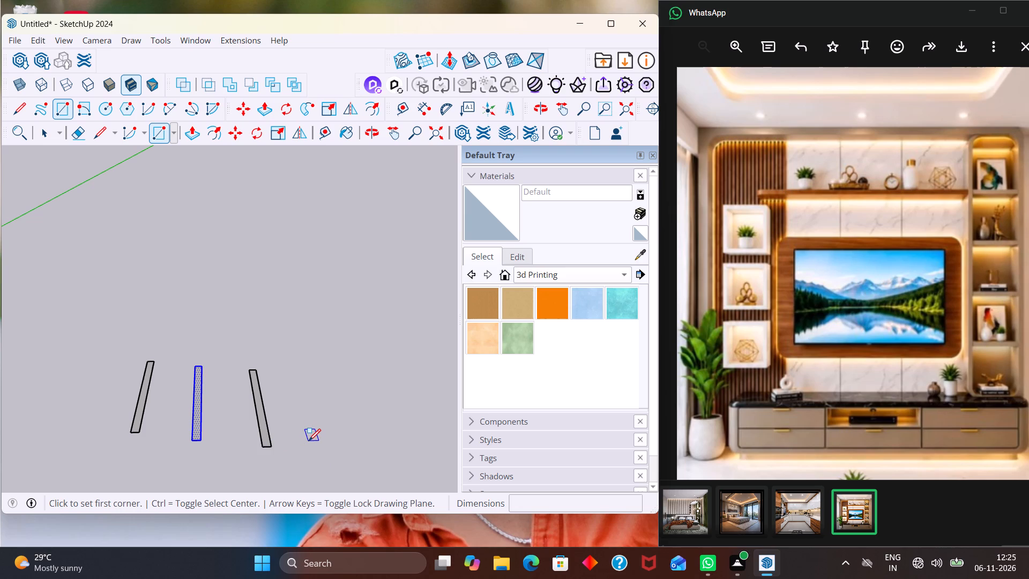
pyautogui.press('q')
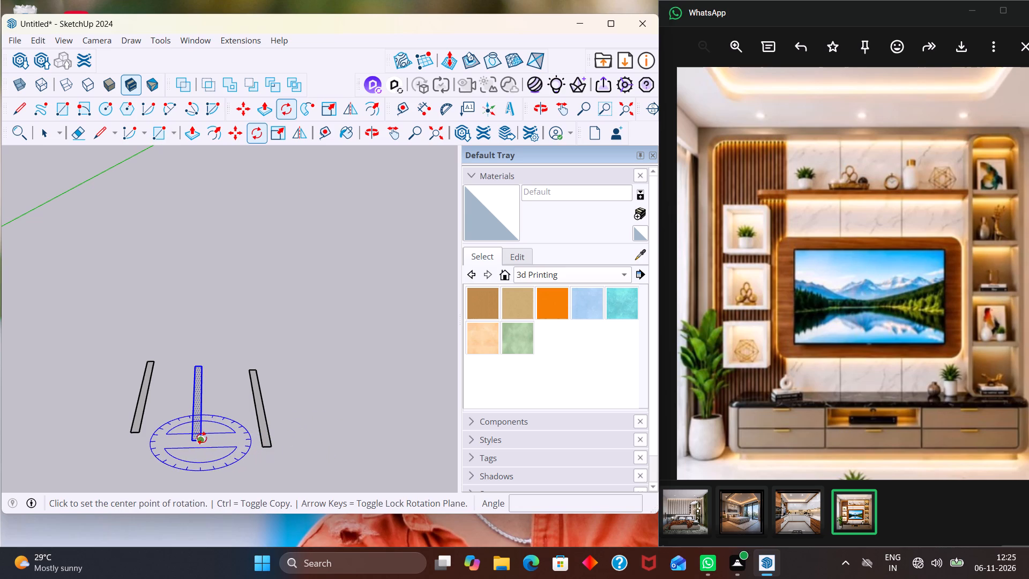
pyautogui.click(202, 438)
pyautogui.click(310, 447)
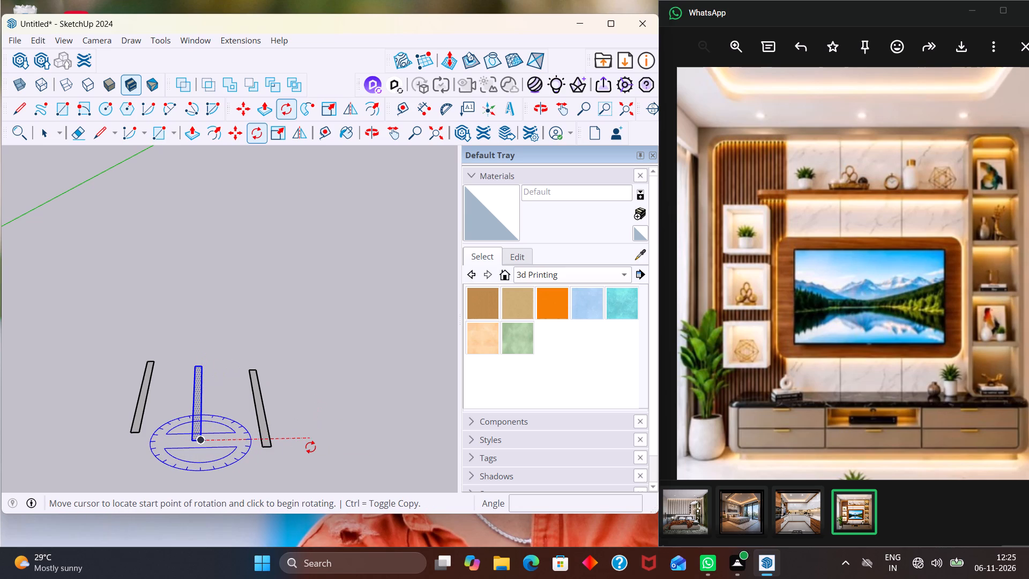
pyautogui.click(207, 369)
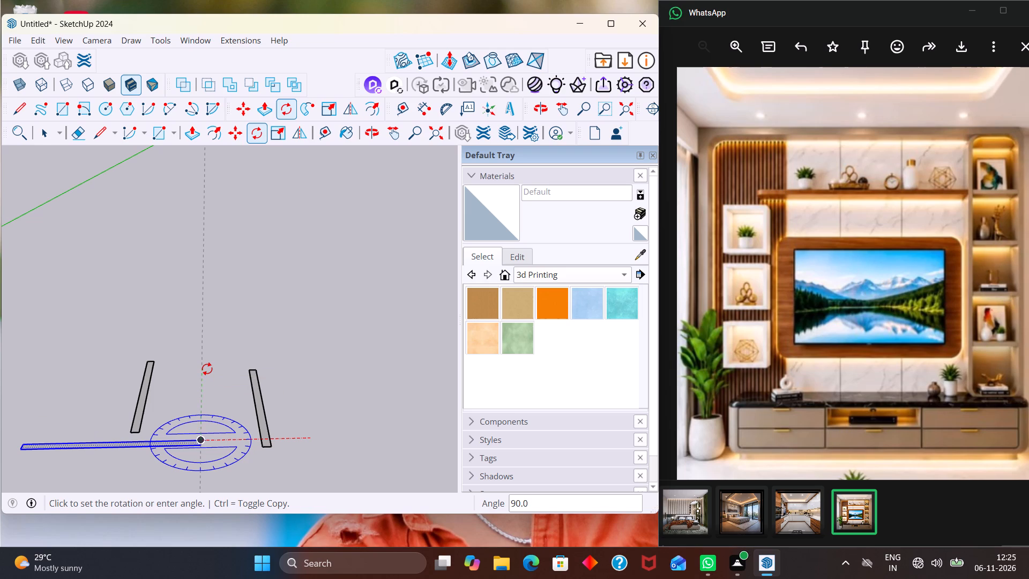
pyautogui.press('space')
# Move the rotated strip by its end corner onto the first strip's far outer corner, forming an L-shaped wall footprint.
pyautogui.press('m')
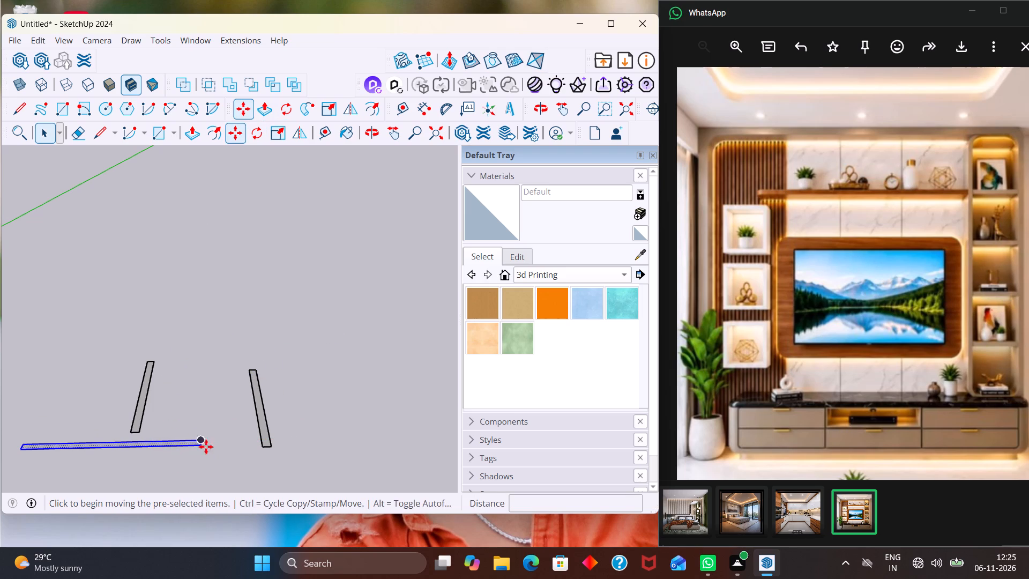
pyautogui.scroll(4, 20, 445)
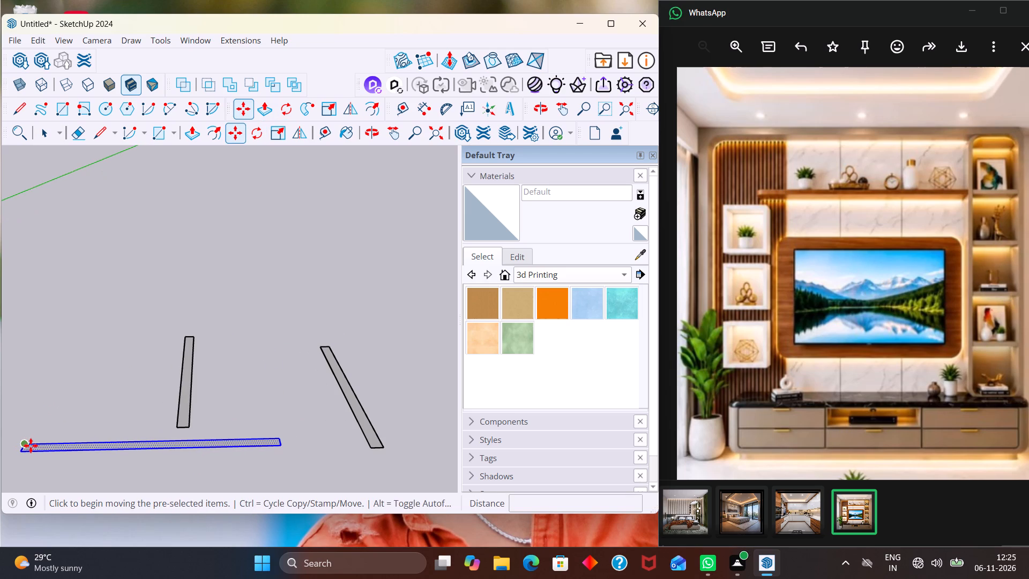
pyautogui.click(29, 445)
pyautogui.scroll(3, 180, 340)
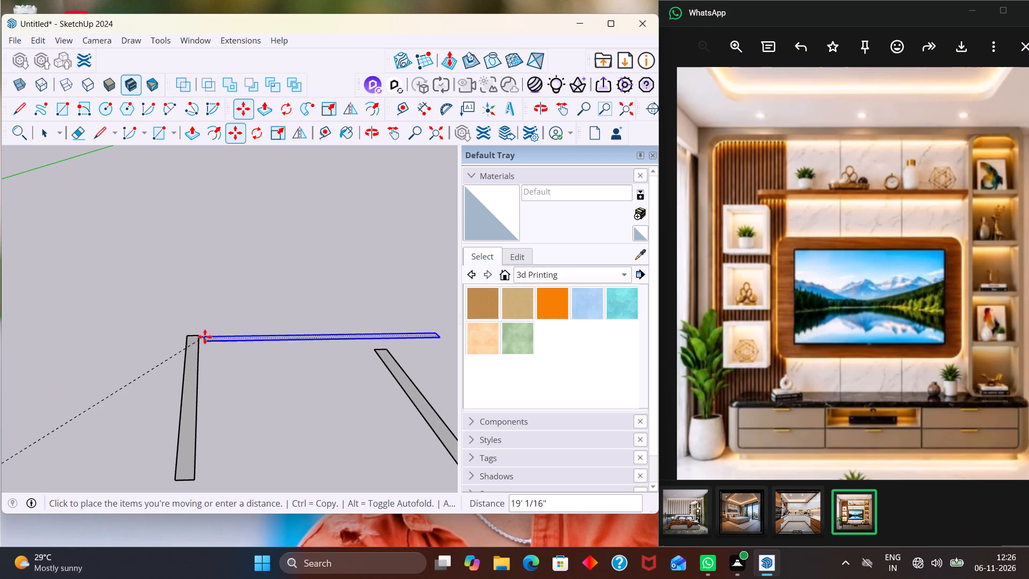
pyautogui.click(186, 336)
# Move the remaining loose wall strip by its end corner onto the perpendicular back strip, making the footprint's second side wall.
pyautogui.scroll(-4, 271, 380)
pyautogui.moveTo(308, 403); pyautogui.dragTo(125, 431, button='middle')
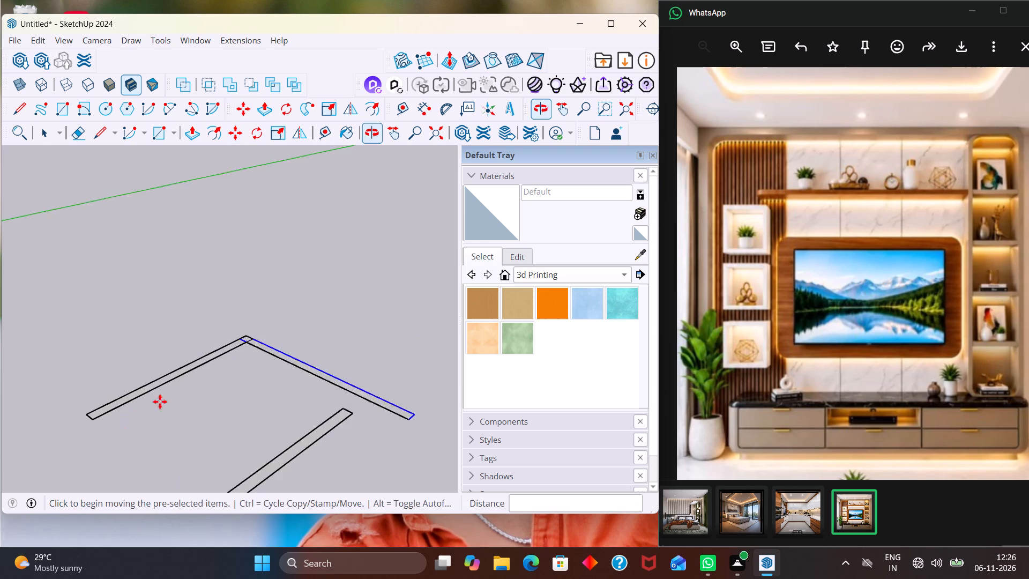
pyautogui.scroll(-5, 173, 397)
pyautogui.press('space')
pyautogui.moveTo(297, 478); pyautogui.dragTo(205, 480, button='middle')
pyautogui.moveTo(231, 435); pyautogui.dragTo(175, 406)
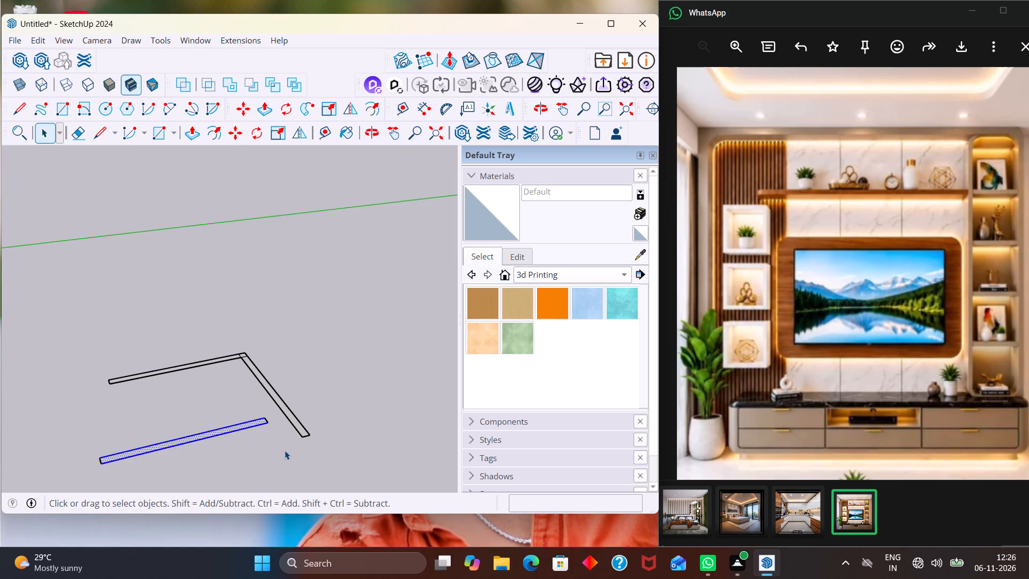
pyautogui.moveTo(287, 448); pyautogui.dragTo(59, 422)
pyautogui.moveTo(226, 472); pyautogui.dragTo(226, 472)
pyautogui.moveTo(226, 472); pyautogui.dragTo(245, 410)
pyautogui.moveTo(277, 430); pyautogui.dragTo(117, 443)
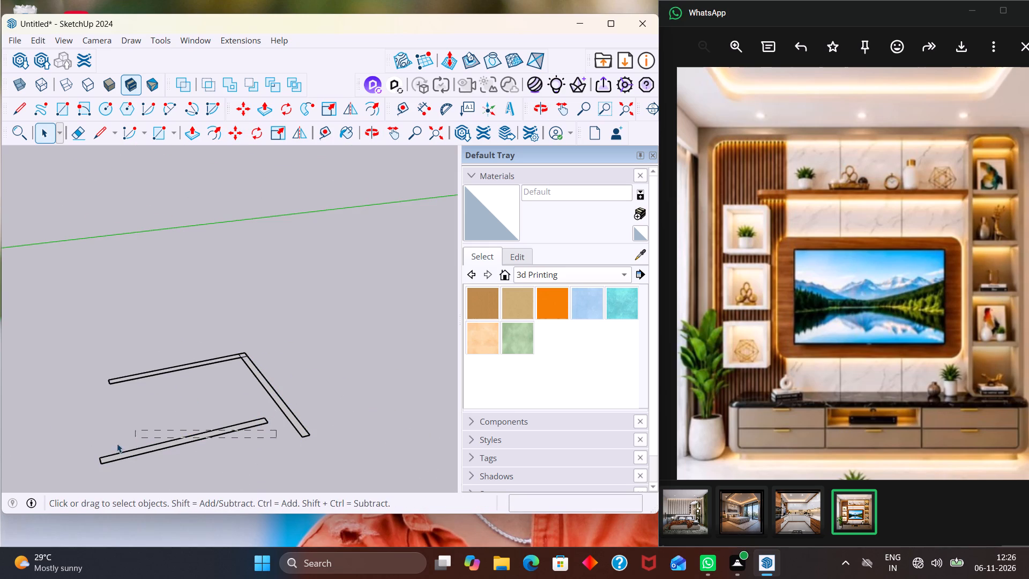
pyautogui.moveTo(117, 443); pyautogui.dragTo(68, 467)
pyautogui.scroll(4, 236, 454)
pyautogui.moveTo(250, 447); pyautogui.dragTo(260, 491, button='middle')
pyautogui.moveTo(286, 424); pyautogui.dragTo(232, 395)
pyautogui.scroll(-5, 229, 421)
pyautogui.moveTo(141, 476); pyautogui.dragTo(94, 452)
pyautogui.scroll(3, 260, 431)
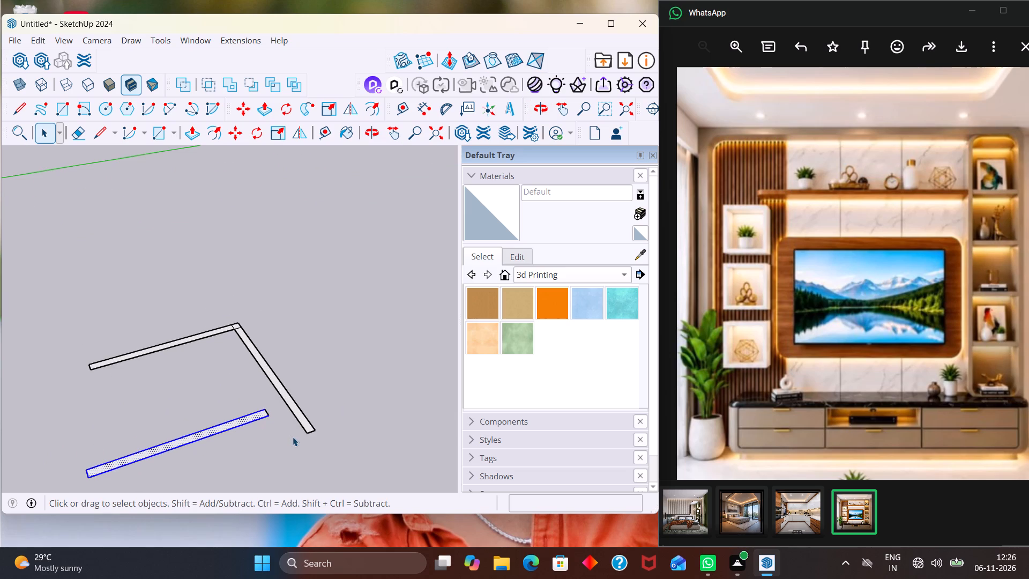
pyautogui.moveTo(284, 464); pyautogui.dragTo(63, 417)
pyautogui.moveTo(63, 417); pyautogui.dragTo(51, 412)
pyautogui.scroll(-4, 106, 432)
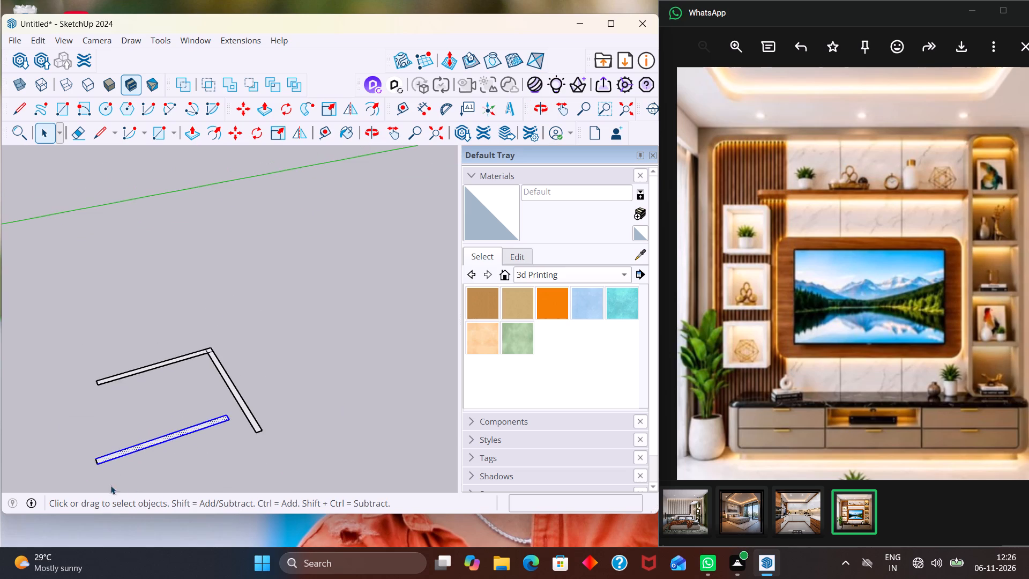
pyautogui.scroll(-1, 225, 470)
pyautogui.moveTo(248, 469); pyautogui.dragTo(364, 453, button='middle')
pyautogui.scroll(-4, 247, 423)
pyautogui.moveTo(214, 490); pyautogui.dragTo(352, 450, button='middle')
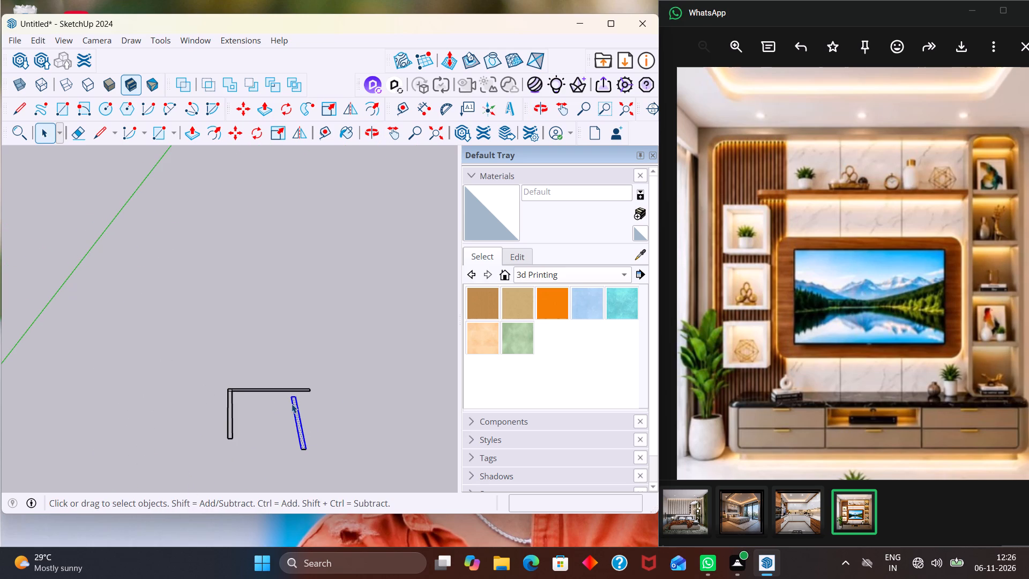
pyautogui.moveTo(285, 392); pyautogui.dragTo(311, 459)
pyautogui.scroll(2, 312, 444)
pyautogui.press('m')
pyautogui.scroll(4, 255, 416)
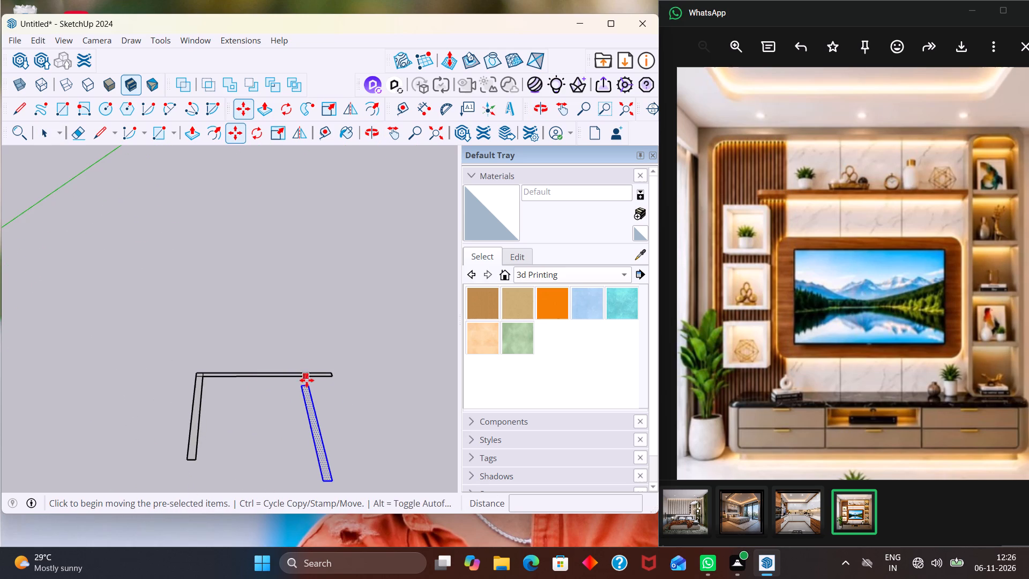
pyautogui.click(311, 387)
pyautogui.click(308, 372)
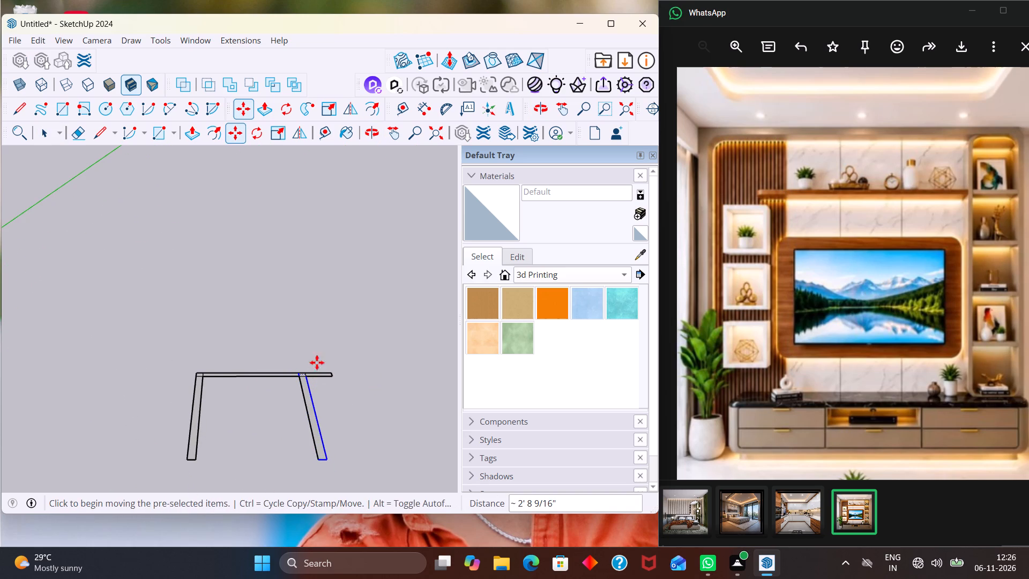
pyautogui.moveTo(341, 420); pyautogui.dragTo(233, 428, button='middle')
pyautogui.press('space')
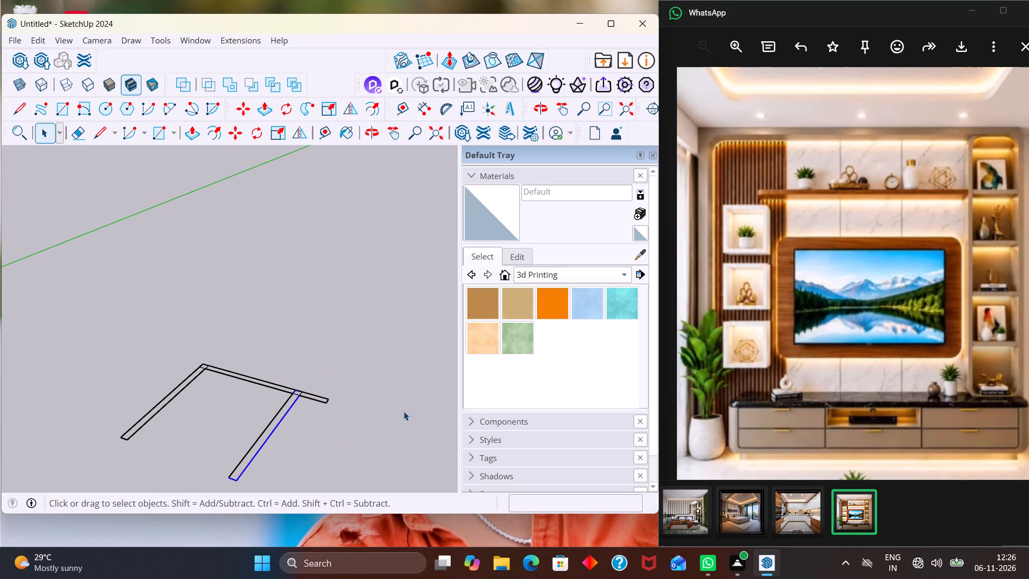
# Erase the back strip's overhang beyond the newly attached side wall, plus the leftover seam lines at that corner.
pyautogui.press('Escape')
pyautogui.scroll(3, 312, 418)
pyautogui.press('e')
pyautogui.moveTo(306, 422); pyautogui.dragTo(329, 367)
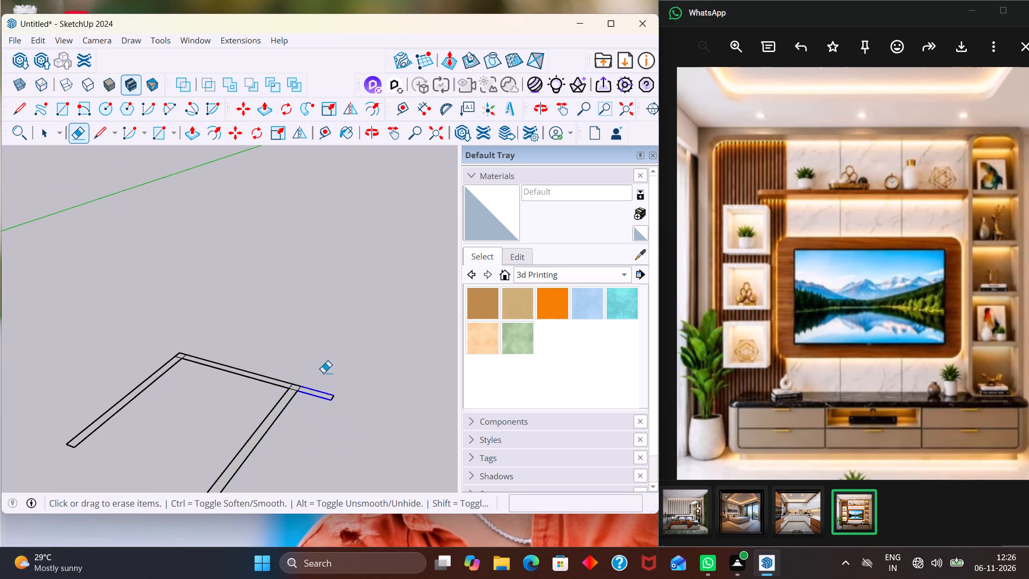
pyautogui.moveTo(330, 420); pyautogui.dragTo(317, 373)
pyautogui.scroll(8, 271, 365)
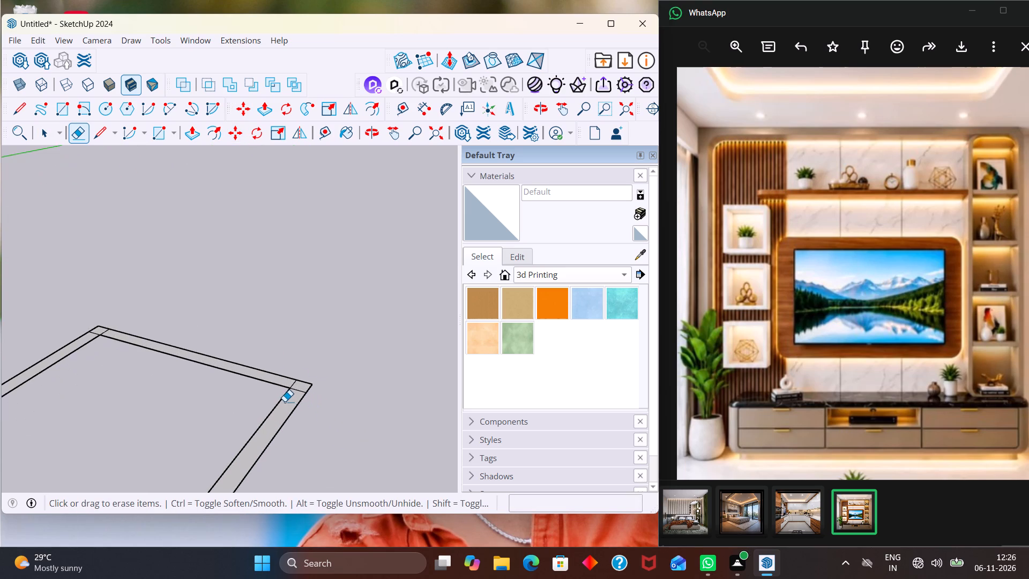
pyautogui.scroll(9, 284, 374)
pyautogui.click(300, 388)
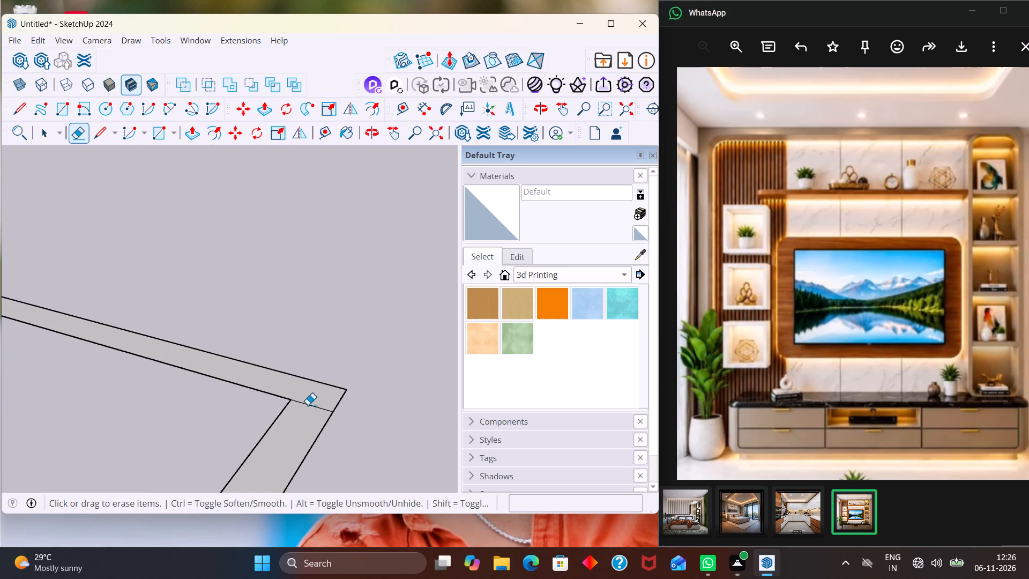
pyautogui.click(308, 405)
pyautogui.press('space')
pyautogui.click(317, 329)
# Erase the overlapping seam lines at the other back corner so the three strips merge into one U-shaped face.
pyautogui.scroll(-6, 324, 328)
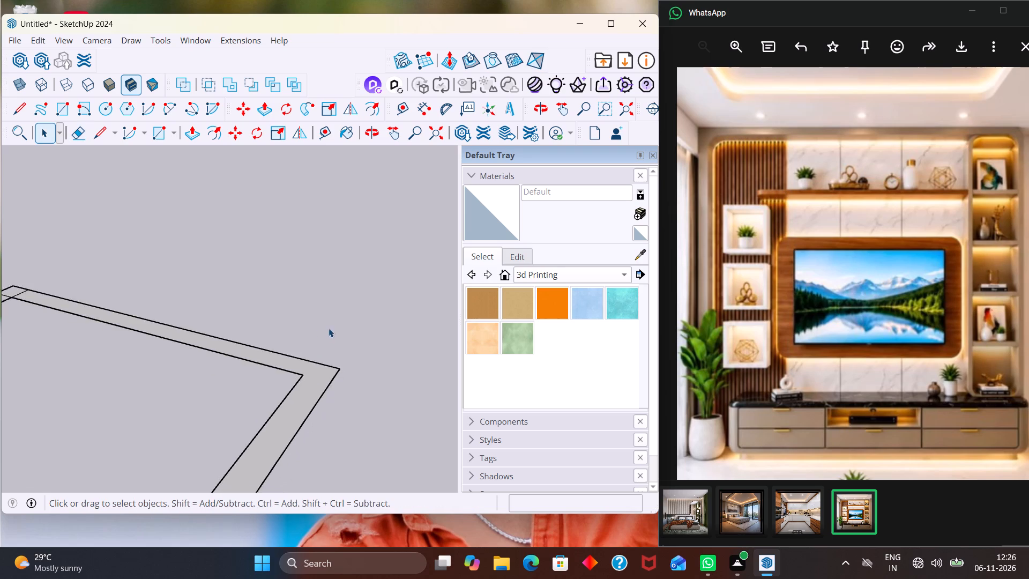
pyautogui.scroll(-7, 329, 328)
pyautogui.moveTo(235, 394); pyautogui.dragTo(354, 368, button='middle')
pyautogui.scroll(1, 352, 364)
pyautogui.scroll(-9, 339, 340)
pyautogui.scroll(9, 152, 367)
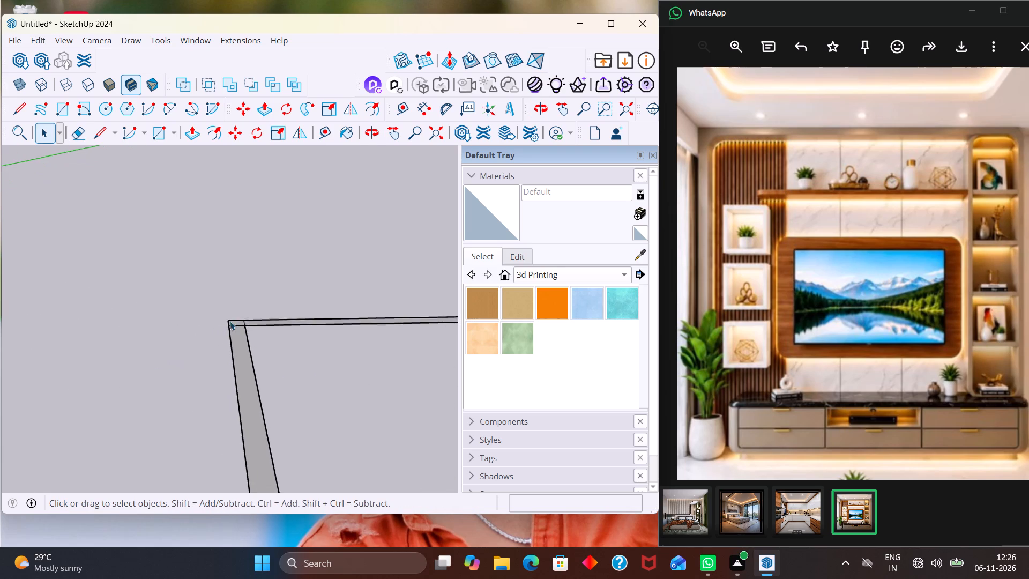
pyautogui.scroll(5, 230, 321)
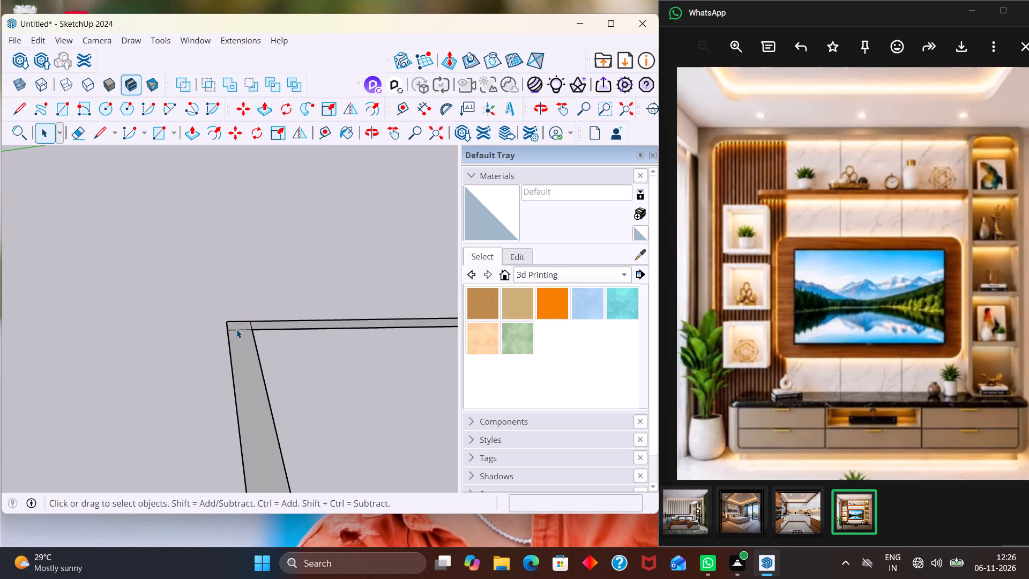
pyautogui.press('e')
pyautogui.scroll(4, 244, 332)
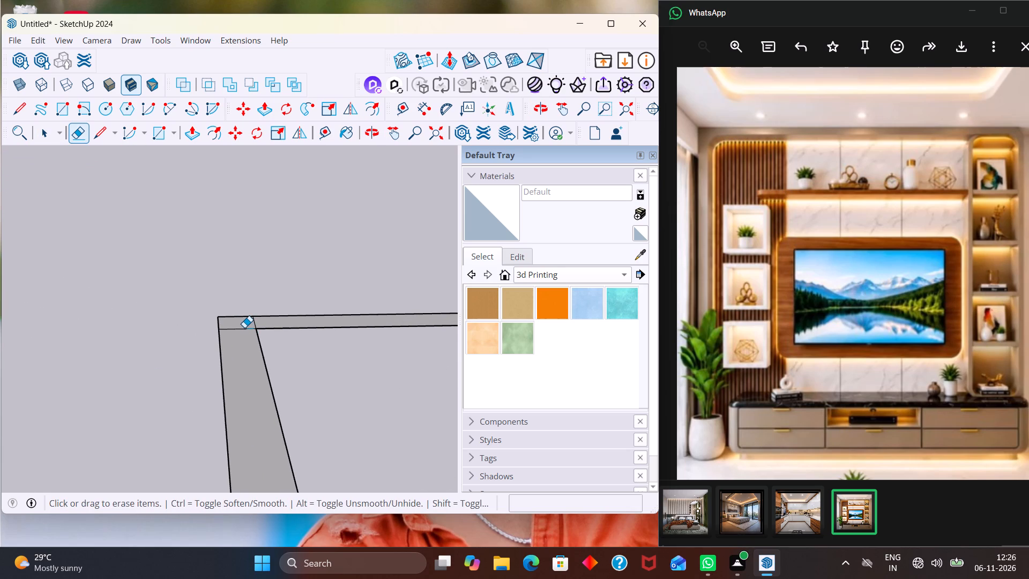
pyautogui.click(244, 327)
pyautogui.scroll(2, 222, 332)
pyautogui.moveTo(243, 330); pyautogui.dragTo(249, 475, button='middle')
pyautogui.scroll(3, 250, 335)
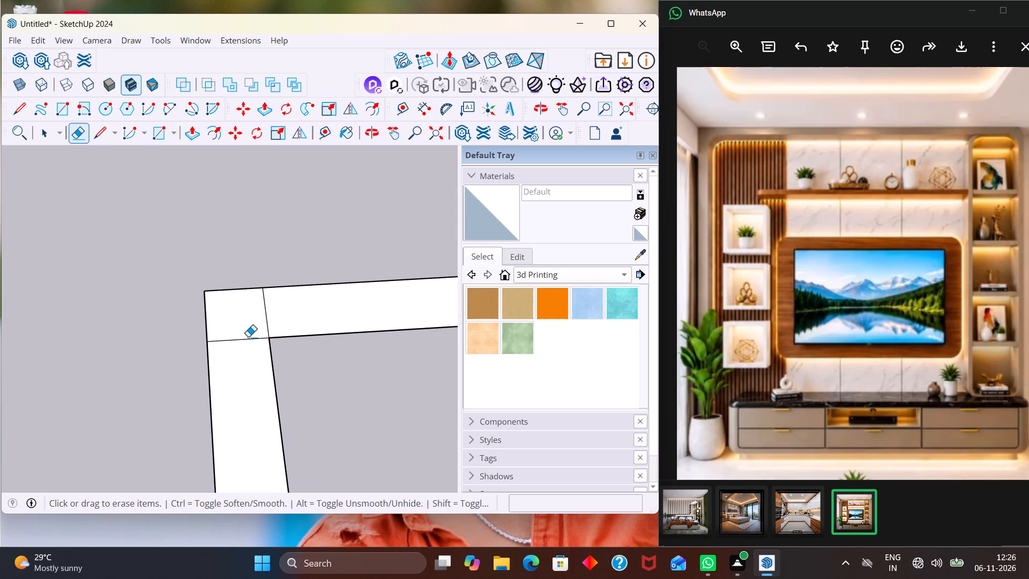
pyautogui.click(248, 337)
pyautogui.click(242, 341)
pyautogui.moveTo(258, 316); pyautogui.dragTo(278, 321)
pyautogui.press('Escape')
pyautogui.press('space')
# Select the whole U-shaped wall footprint and make it a group.
pyautogui.scroll(-11, 265, 245)
pyautogui.scroll(1, 286, 261)
pyautogui.scroll(-18, 291, 264)
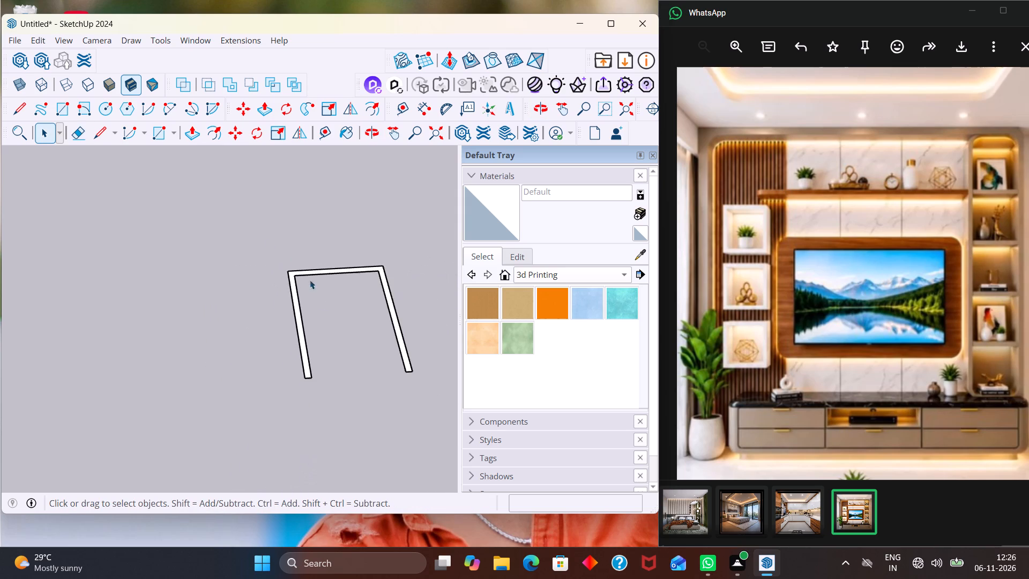
pyautogui.moveTo(348, 326); pyautogui.dragTo(305, 269, button='middle')
pyautogui.click(343, 405)
pyautogui.moveTo(341, 397); pyautogui.dragTo(286, 365, button='middle')
pyautogui.scroll(3, 276, 346)
pyautogui.moveTo(337, 377); pyautogui.dragTo(335, 333, button='middle')
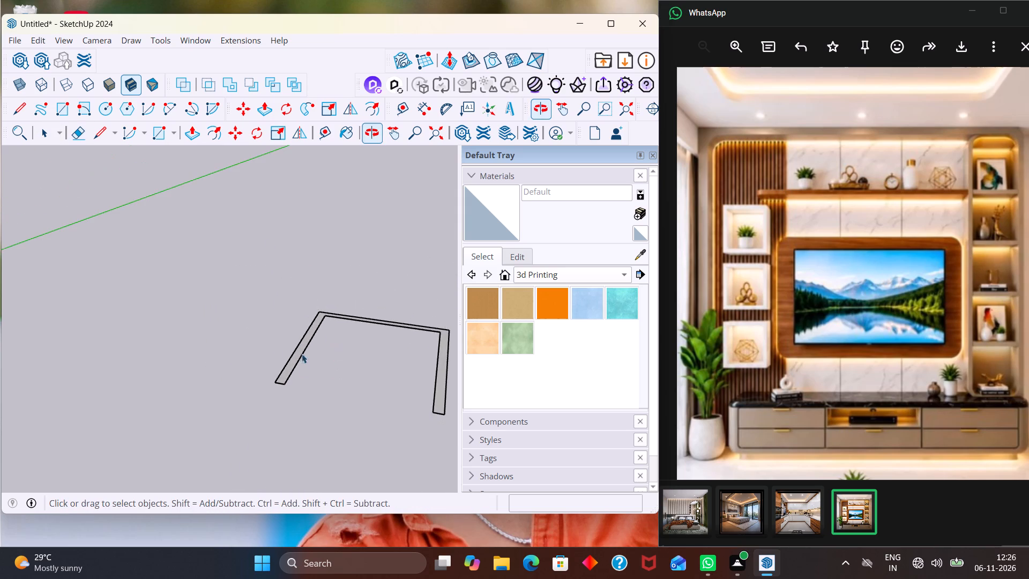
pyautogui.scroll(-3, 294, 383)
pyautogui.scroll(1, 294, 383)
pyautogui.scroll(-7, 294, 383)
pyautogui.moveTo(420, 428); pyautogui.dragTo(252, 305)
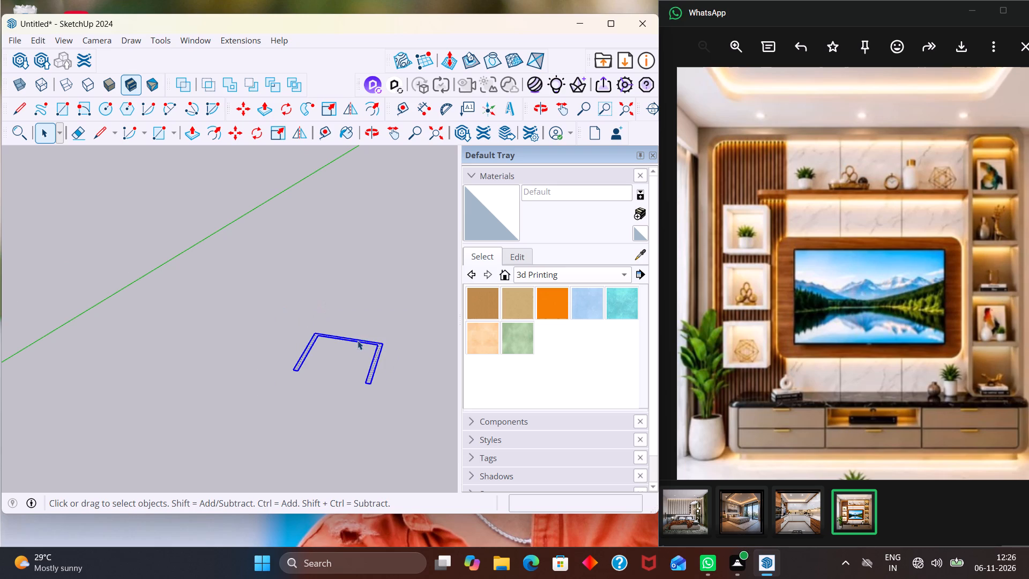
pyautogui.rightClick(357, 340)
pyautogui.click(402, 464)
# Open the footprint group, extrude the U-shaped face 10' upward into walls, and close the group.
pyautogui.scroll(3, 411, 375)
pyautogui.doubleClick(353, 381)
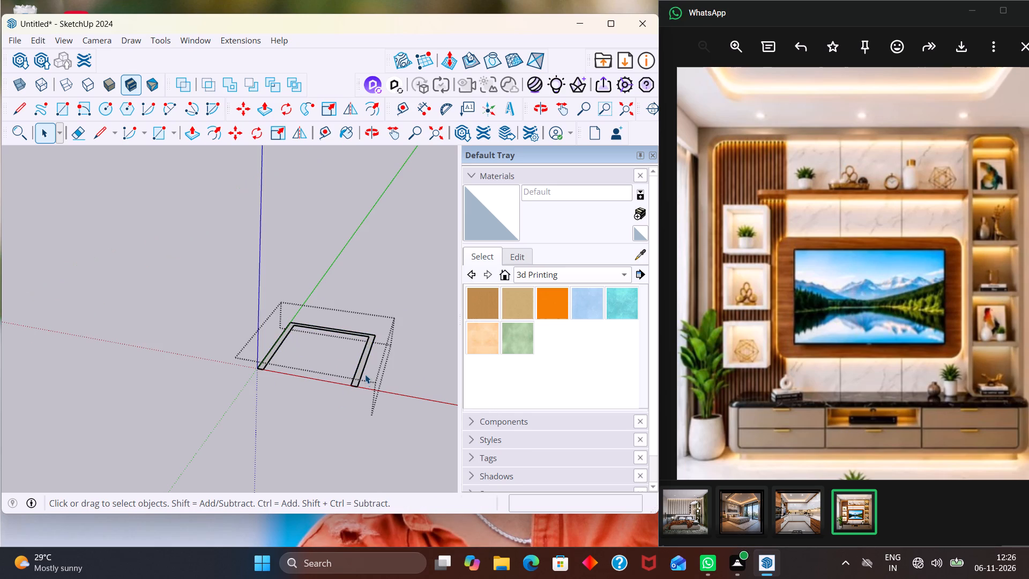
pyautogui.press('p')
pyautogui.scroll(3, 342, 380)
pyautogui.click(363, 368)
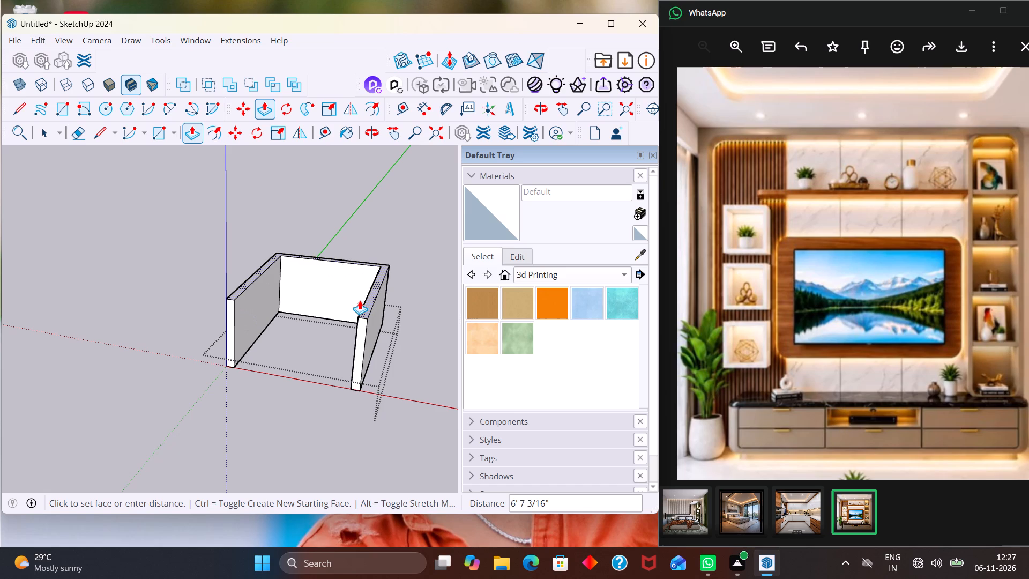
pyautogui.write("10'")
pyautogui.press('Return')
pyautogui.scroll(-3, 394, 297)
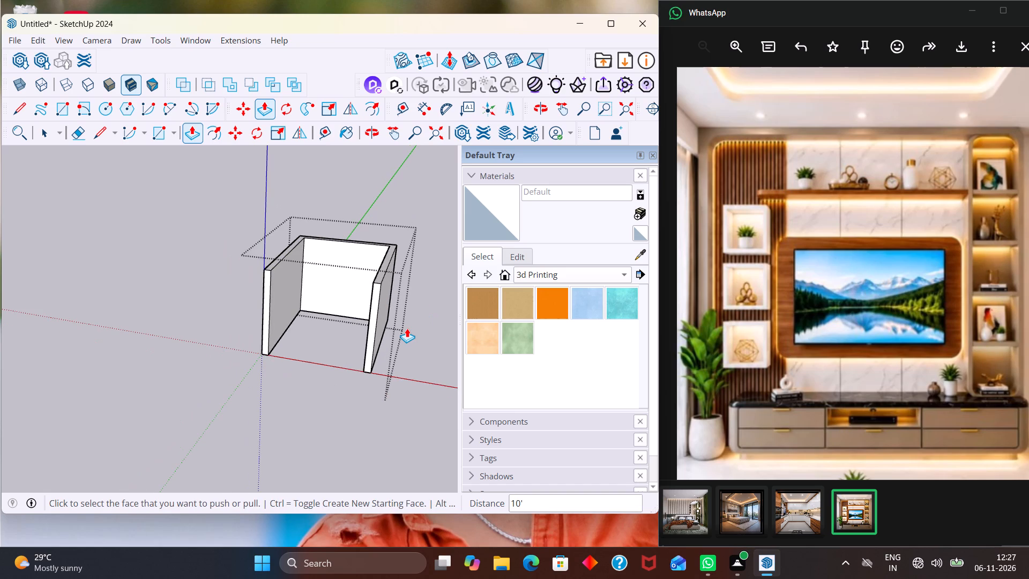
pyautogui.press('space')
pyautogui.moveTo(386, 410); pyautogui.dragTo(384, 415)
pyautogui.moveTo(258, 442); pyautogui.dragTo(460, 383, button='middle')
pyautogui.click(319, 421)
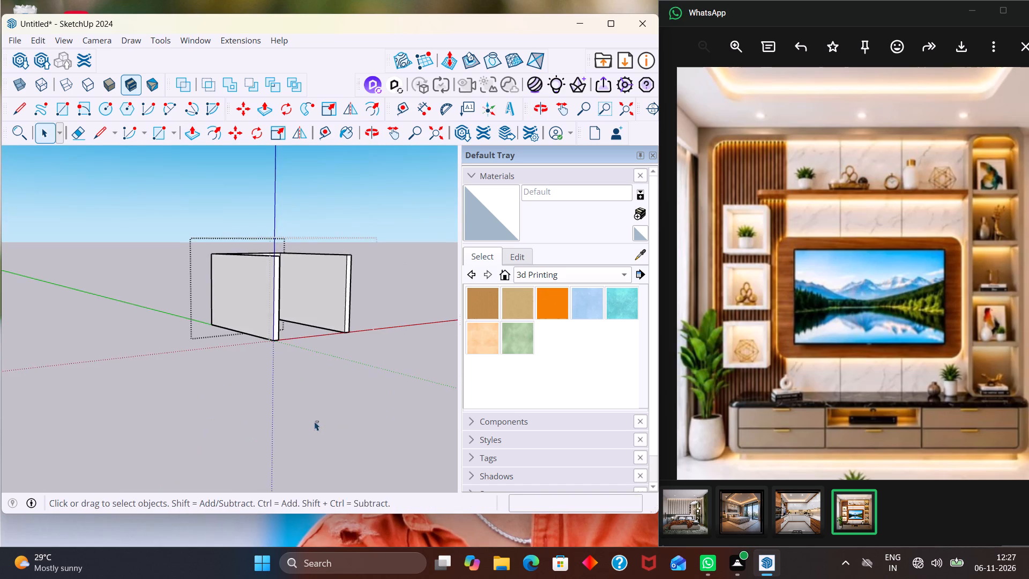
pyautogui.moveTo(331, 408); pyautogui.dragTo(231, 408, button='middle')
pyautogui.click(360, 367)
# Create a new group and draw a ceiling rectangle about 15' by 12' 1 1/4" across the wall tops, between opposite outer corners.
pyautogui.scroll(2, 318, 309)
pyautogui.moveTo(270, 296); pyautogui.dragTo(274, 329, button='middle')
pyautogui.moveTo(278, 302); pyautogui.dragTo(204, 318, button='middle')
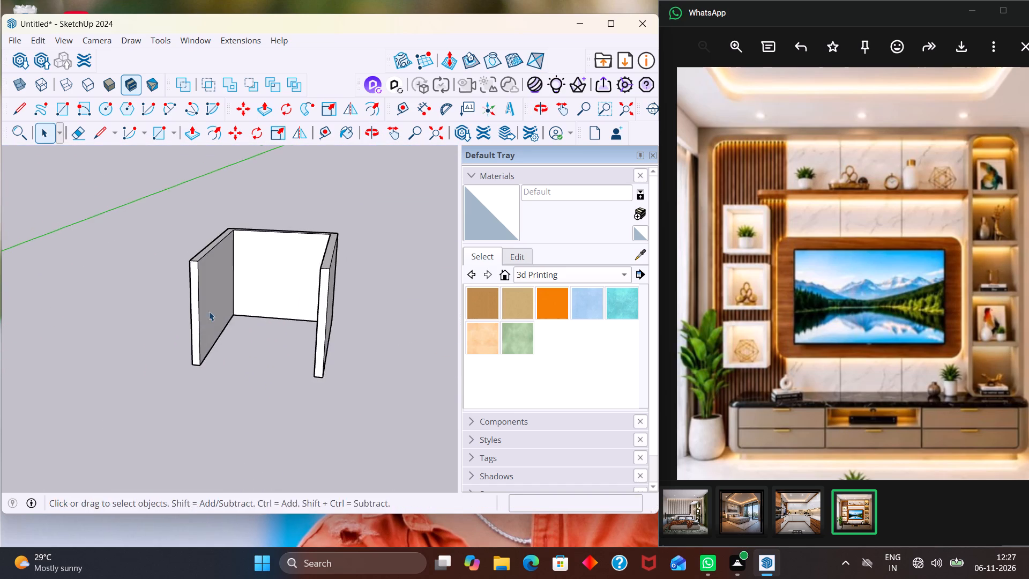
pyautogui.moveTo(211, 313); pyautogui.dragTo(248, 395, button='middle')
pyautogui.scroll(1, 248, 395)
pyautogui.rightClick(260, 363)
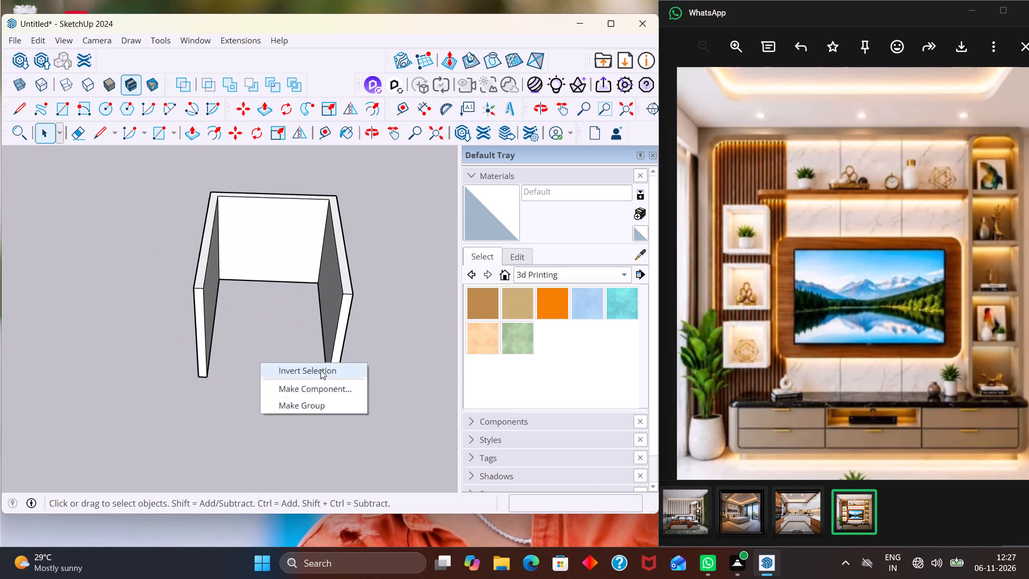
pyautogui.click(316, 401)
pyautogui.press('r')
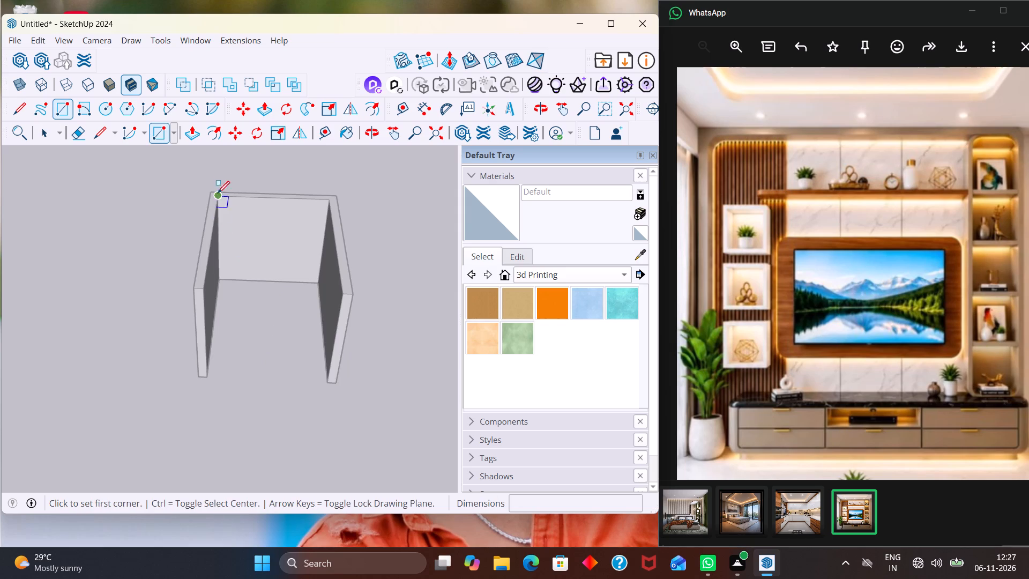
pyautogui.click(211, 192)
pyautogui.click(350, 297)
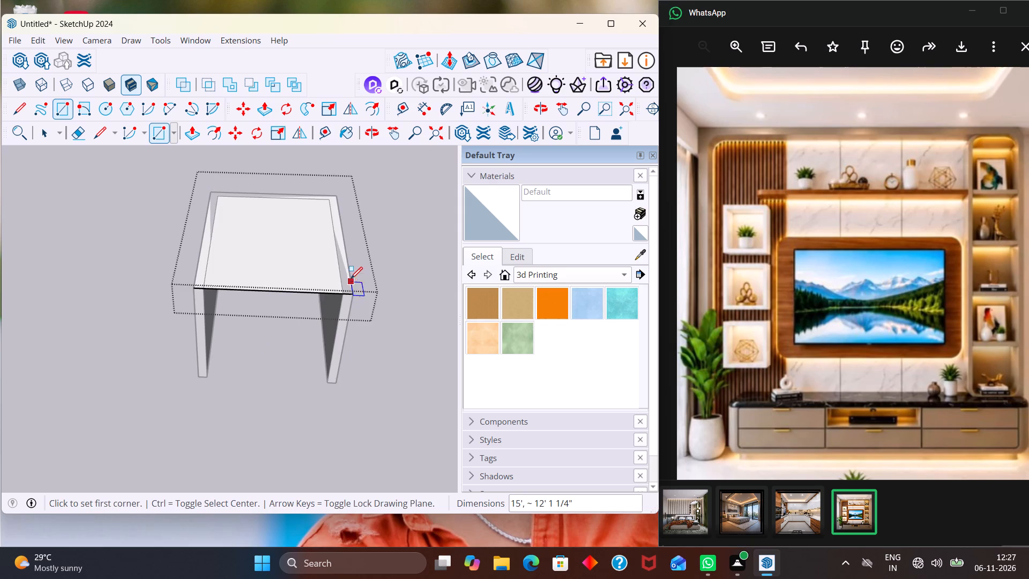
# Extrude the ceiling rectangle 6" upward into a slab.
pyautogui.press('p')
pyautogui.click(296, 278)
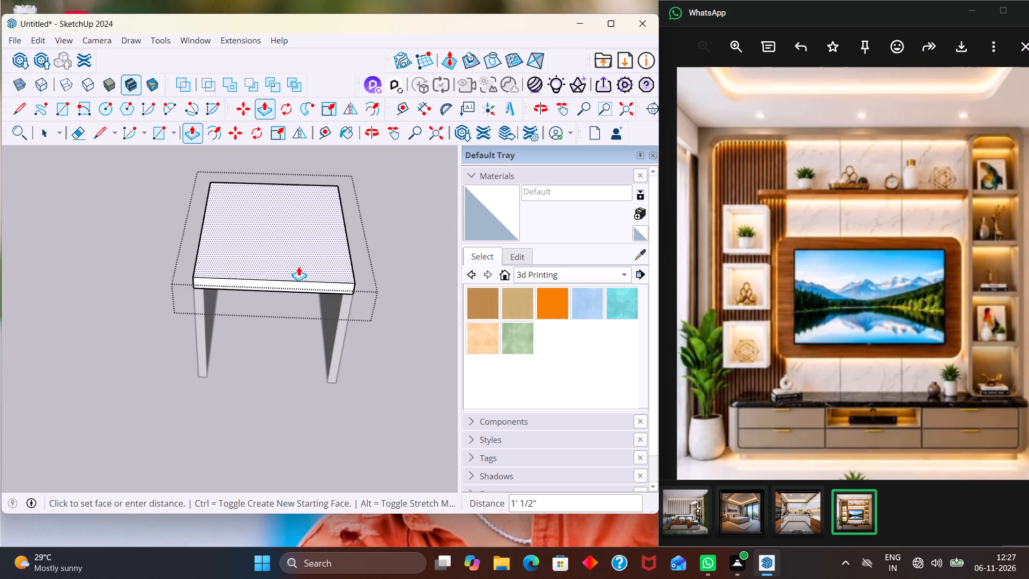
pyautogui.write('6"')
pyautogui.press('Return')
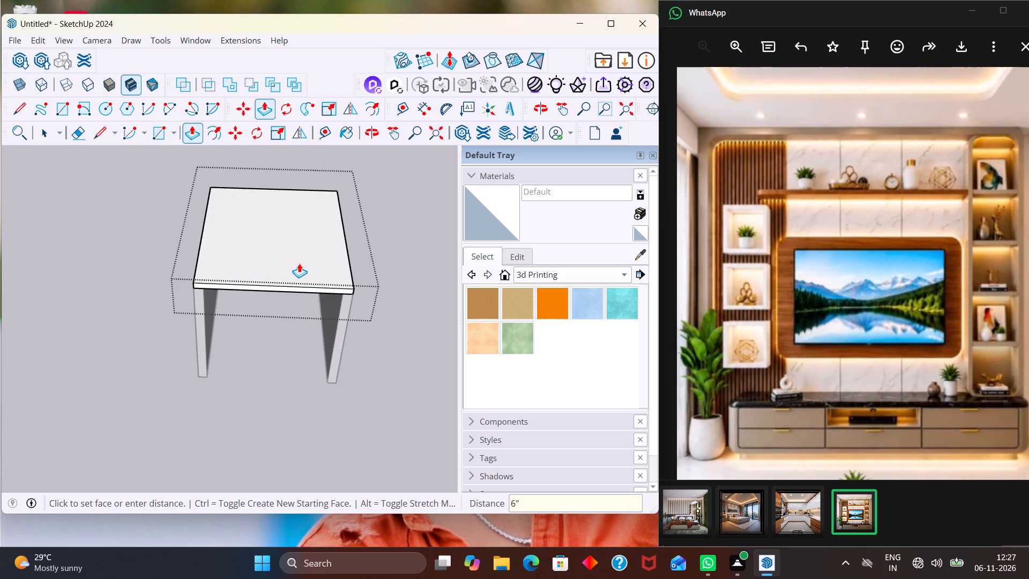
# Reopen the ceiling group, copy the slab 10' 6" straight down to the bottom of the walls as a floor, and close the group.
pyautogui.press('space')
pyautogui.moveTo(421, 331); pyautogui.dragTo(421, 330, button='middle')
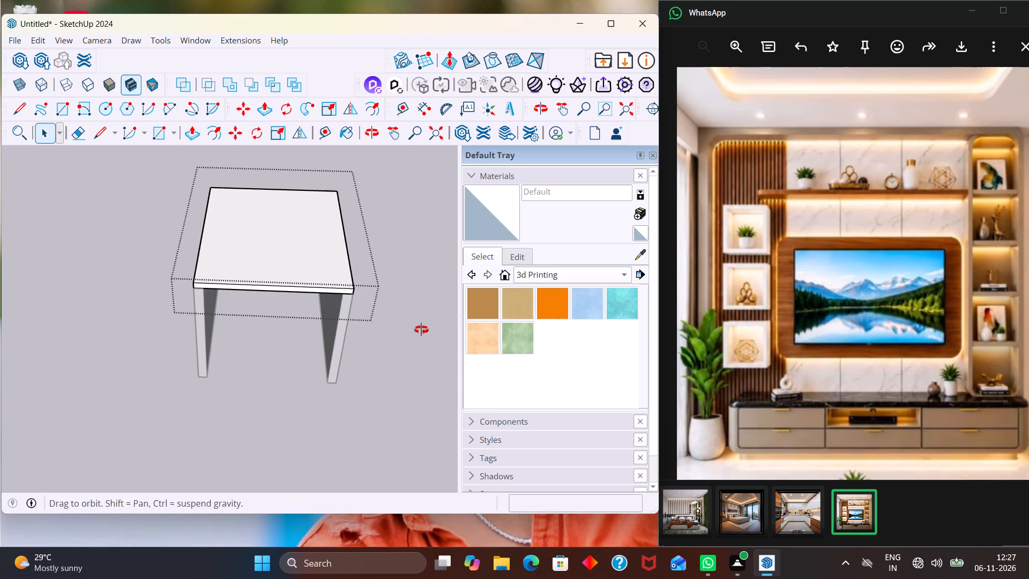
pyautogui.moveTo(421, 330); pyautogui.dragTo(405, 300, button='middle')
pyautogui.click(378, 338)
pyautogui.moveTo(385, 333); pyautogui.dragTo(369, 291, button='middle')
pyautogui.scroll(3, 329, 299)
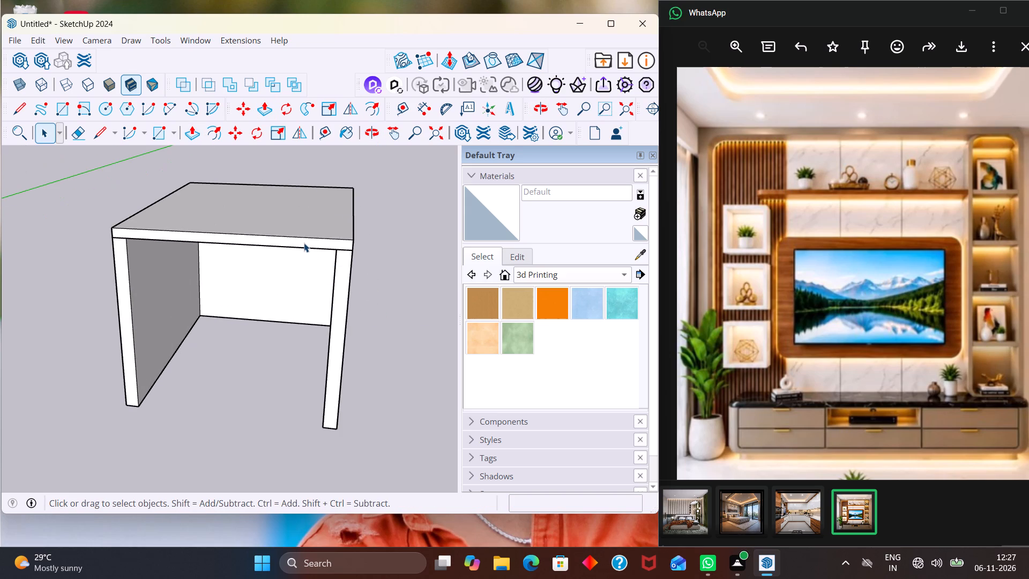
pyautogui.click(304, 243)
pyautogui.doubleClick(304, 242)
pyautogui.click(304, 242)
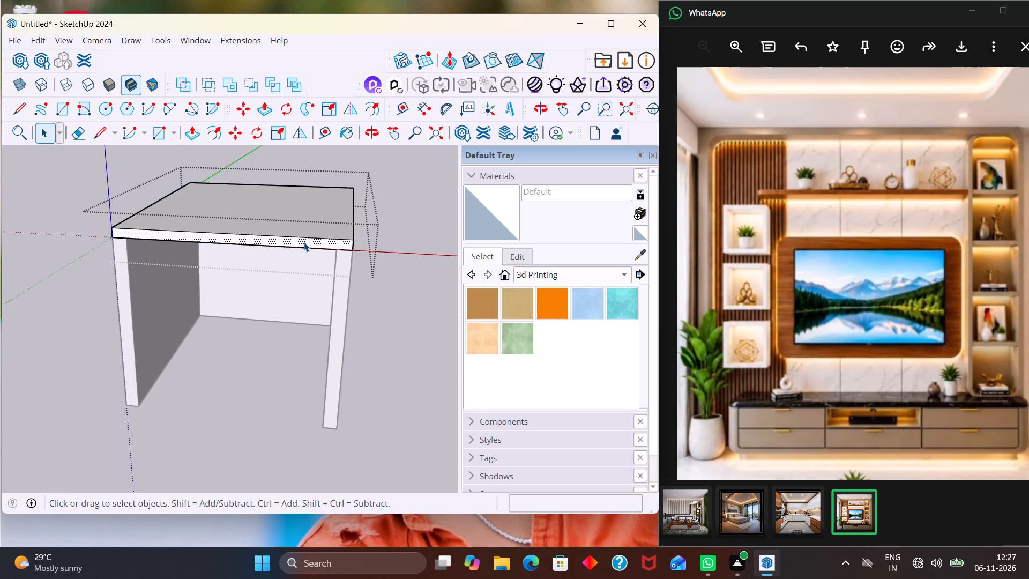
pyautogui.doubleClick(304, 242)
pyautogui.press('m')
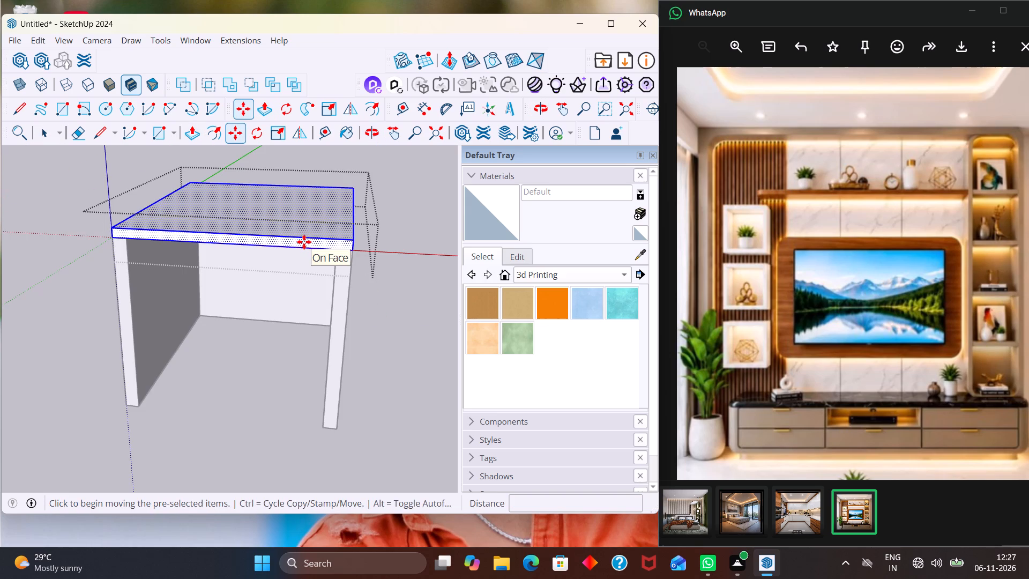
pyautogui.click(351, 242)
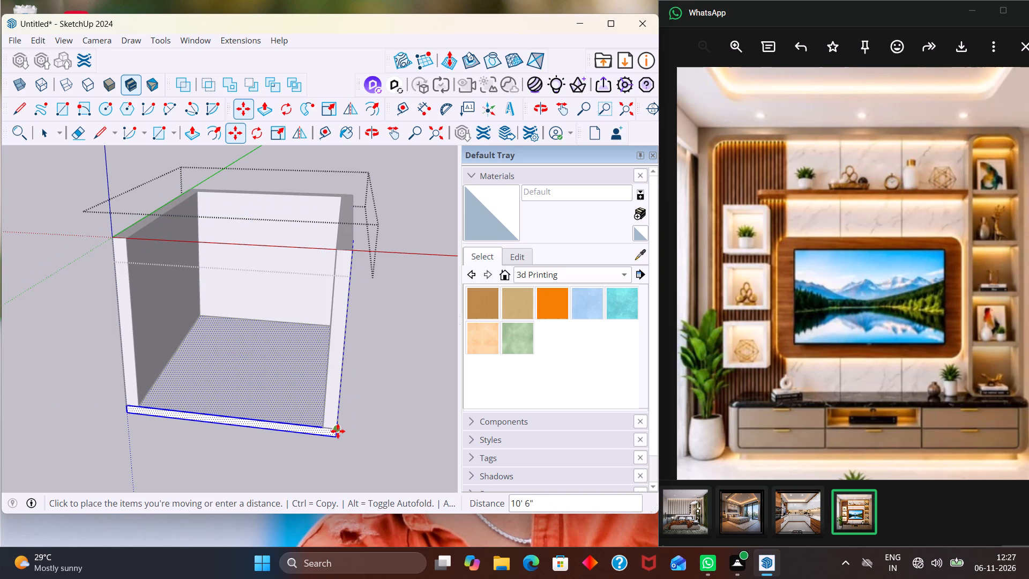
pyautogui.scroll(3, 342, 434)
pyautogui.moveTo(323, 459); pyautogui.dragTo(344, 409, button='middle')
pyautogui.scroll(3, 344, 409)
pyautogui.click(348, 405)
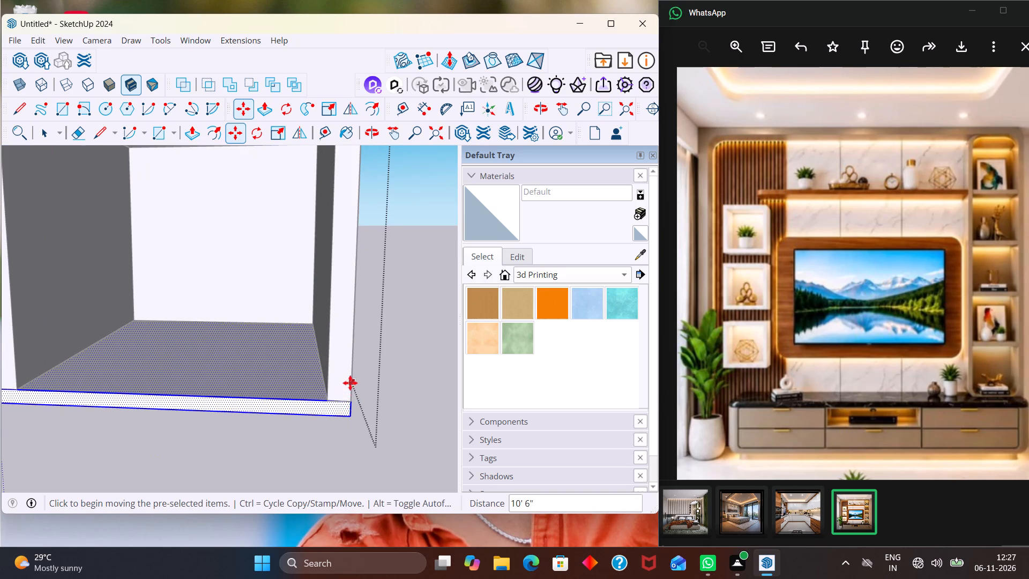
pyautogui.scroll(-11, 350, 383)
pyautogui.press('space')
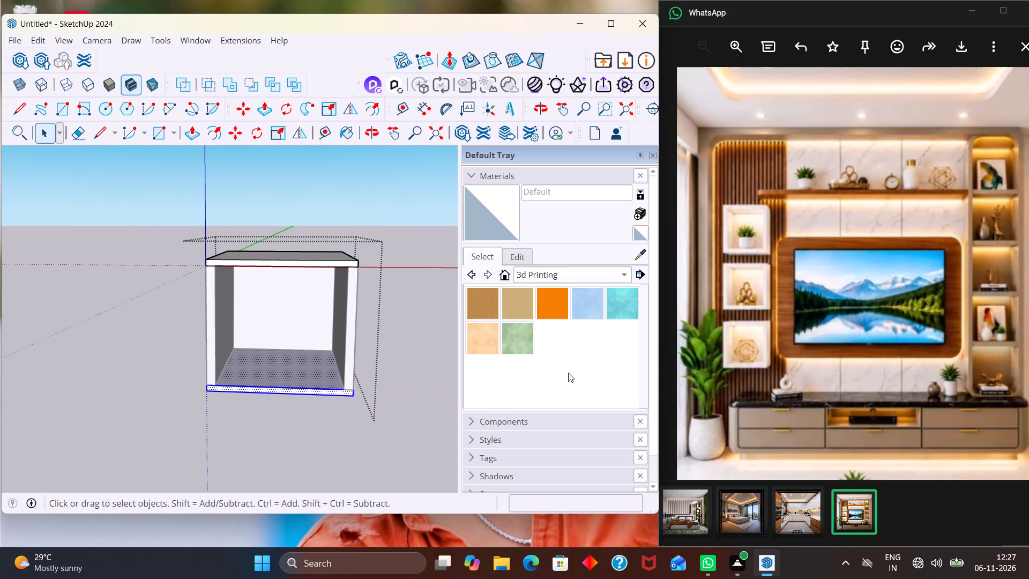
pyautogui.scroll(-1, 530, 421)
pyautogui.click(362, 452)
pyautogui.scroll(-3, 370, 443)
# Examine the room shell's open front, floor underside and interior to check how the slabs meet the walls.
pyautogui.moveTo(368, 437); pyautogui.dragTo(295, 408, button='middle')
pyautogui.scroll(2, 277, 395)
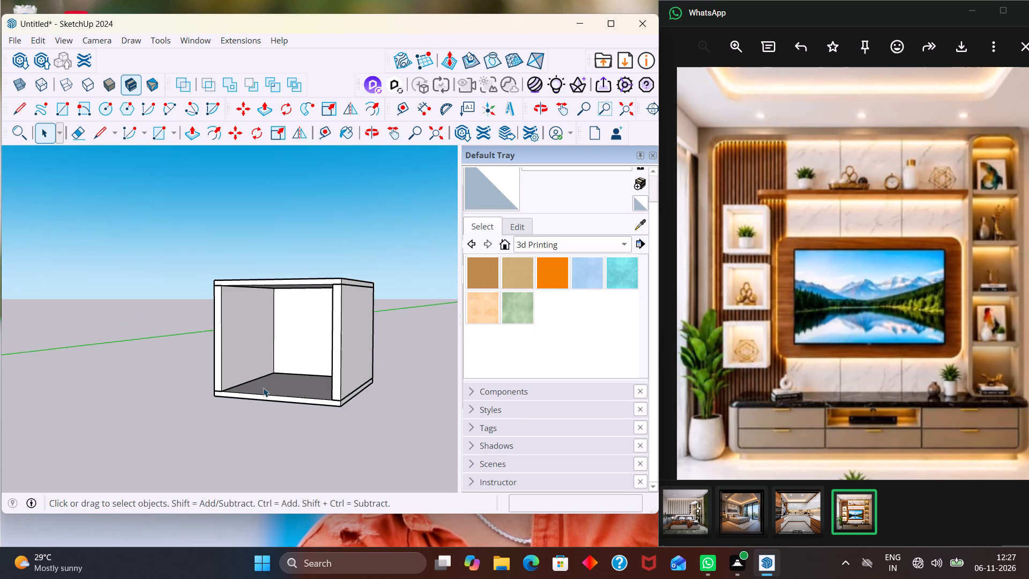
pyautogui.scroll(2, 263, 388)
pyautogui.moveTo(223, 411); pyautogui.dragTo(241, 390, button='middle')
pyautogui.scroll(3, 211, 403)
pyautogui.moveTo(210, 400); pyautogui.dragTo(221, 333, button='middle')
pyautogui.scroll(1, 235, 350)
pyautogui.scroll(-7, 238, 351)
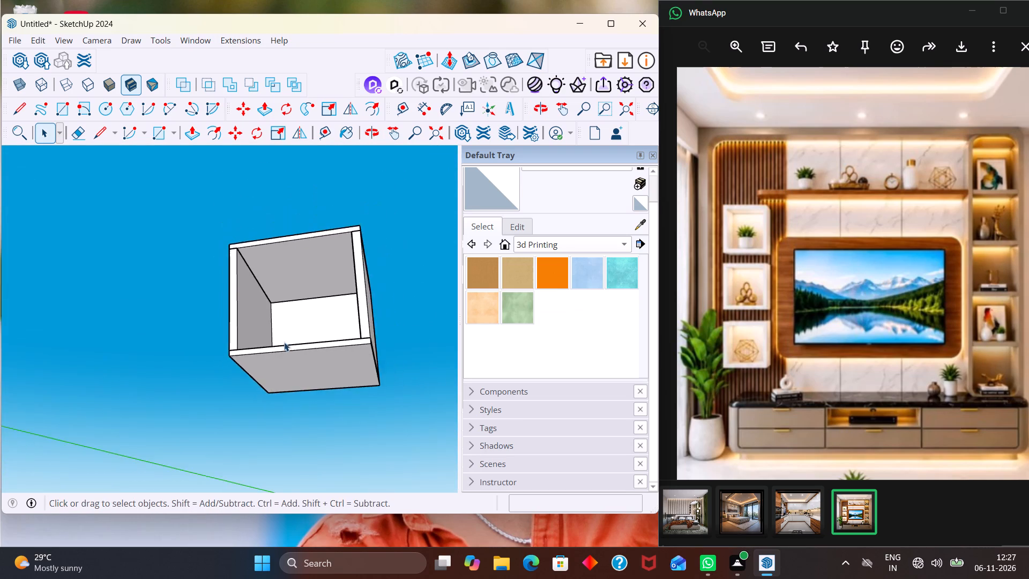
pyautogui.moveTo(284, 346); pyautogui.dragTo(289, 389, button='middle')
pyautogui.scroll(3, 304, 304)
pyautogui.moveTo(332, 262); pyautogui.dragTo(321, 302, button='middle')
pyautogui.scroll(1, 310, 303)
pyautogui.moveTo(307, 273); pyautogui.dragTo(299, 306, button='middle')
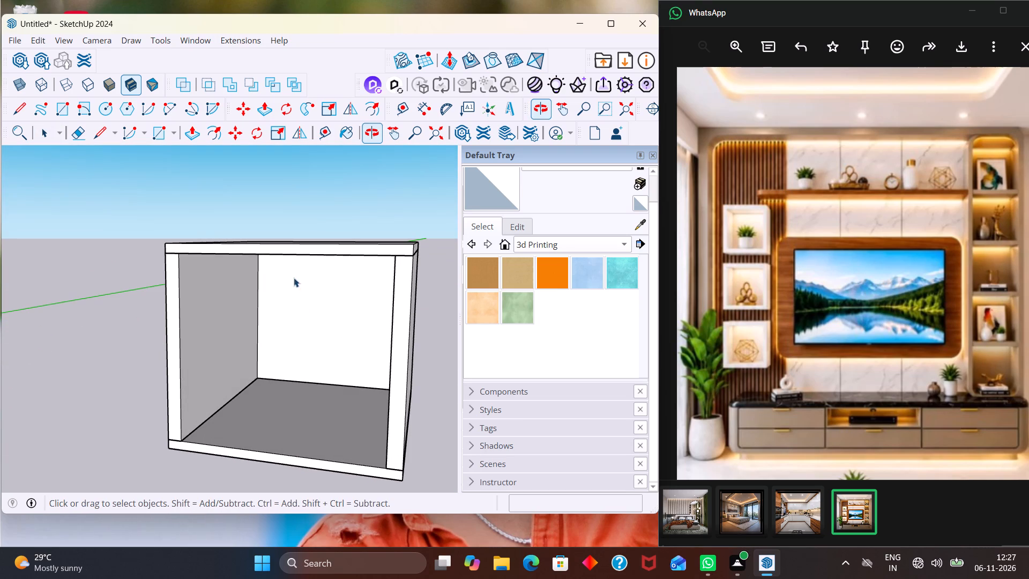
# Open the slab group, select the whole ceiling slab, hide it, and close the group.
pyautogui.click(284, 463)
pyautogui.doubleClick(284, 459)
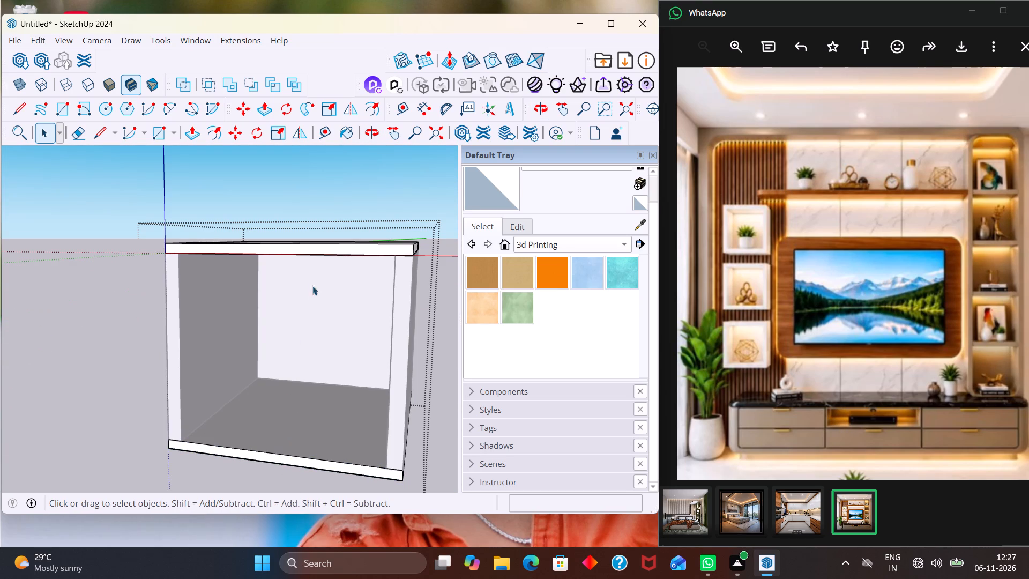
pyautogui.tripleClick(310, 249)
pyautogui.scroll(-3, 356, 301)
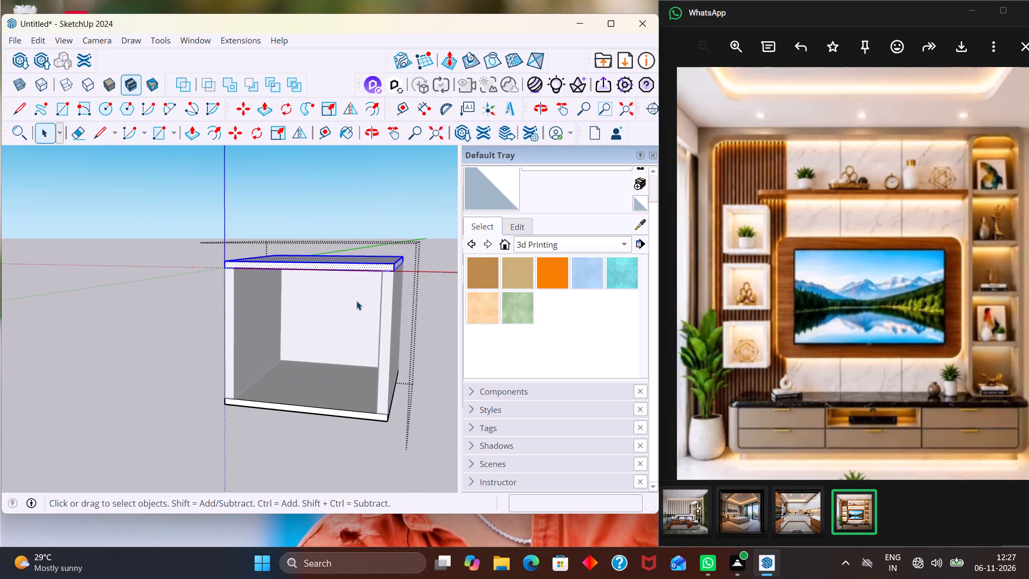
pyautogui.rightClick(359, 256)
pyautogui.click(382, 298)
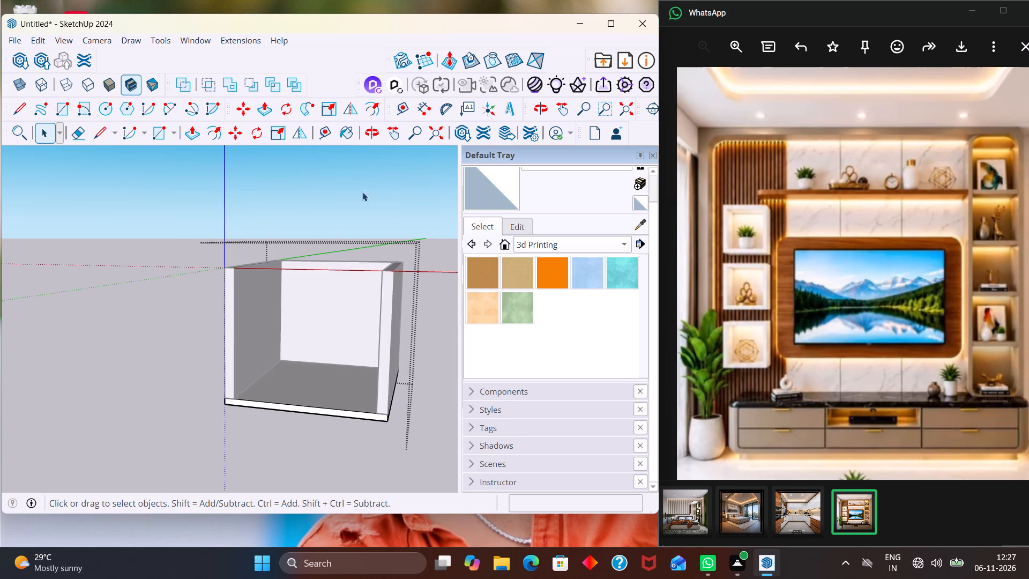
pyautogui.click(362, 191)
# Draw a closed rectangular outline about 9' 8" wide by 8' 11" high on the back wall, slightly inset from its edges.
pyautogui.moveTo(304, 292); pyautogui.dragTo(376, 269, button='middle')
pyautogui.scroll(2, 314, 263)
pyautogui.moveTo(344, 299); pyautogui.dragTo(299, 307, button='middle')
pyautogui.scroll(2, 266, 287)
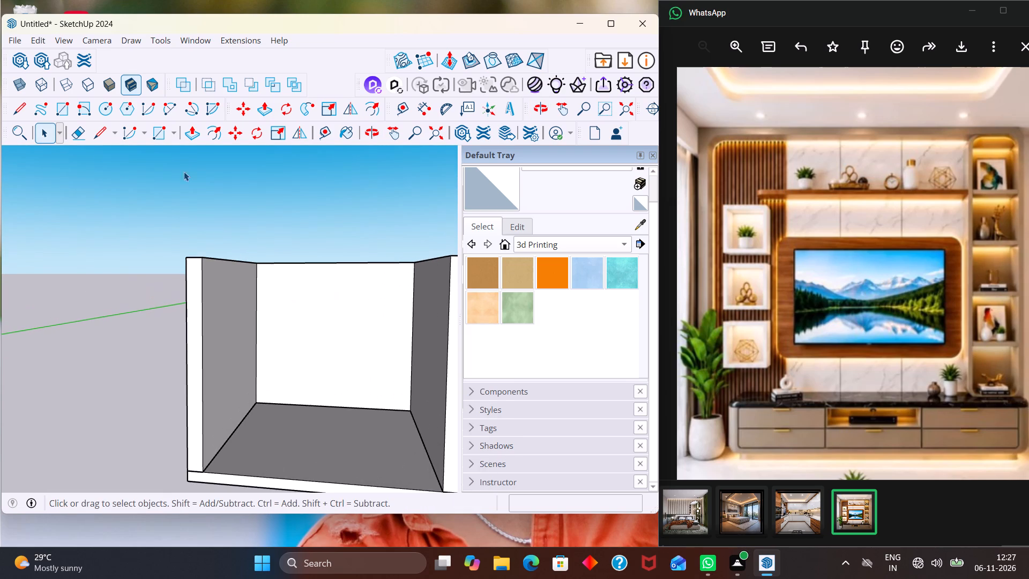
pyautogui.press('l')
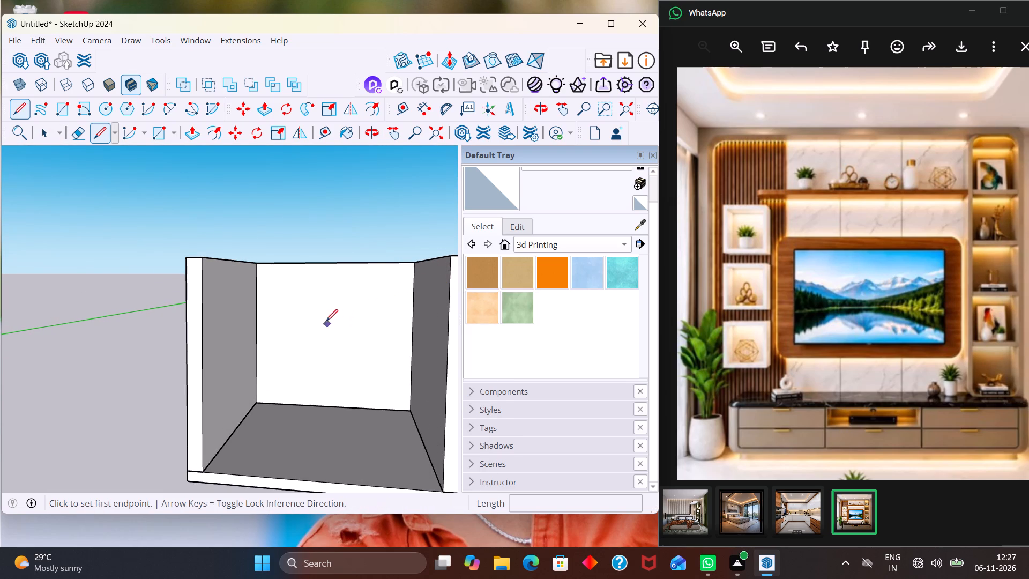
pyautogui.scroll(2, 325, 321)
pyautogui.scroll(3, 250, 269)
pyautogui.click(249, 258)
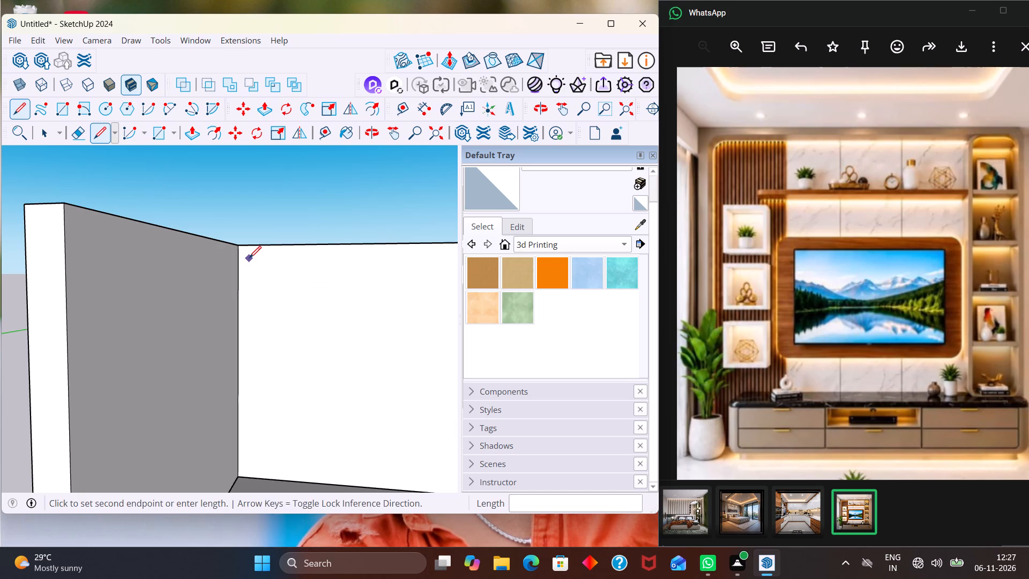
pyautogui.scroll(-5, 249, 258)
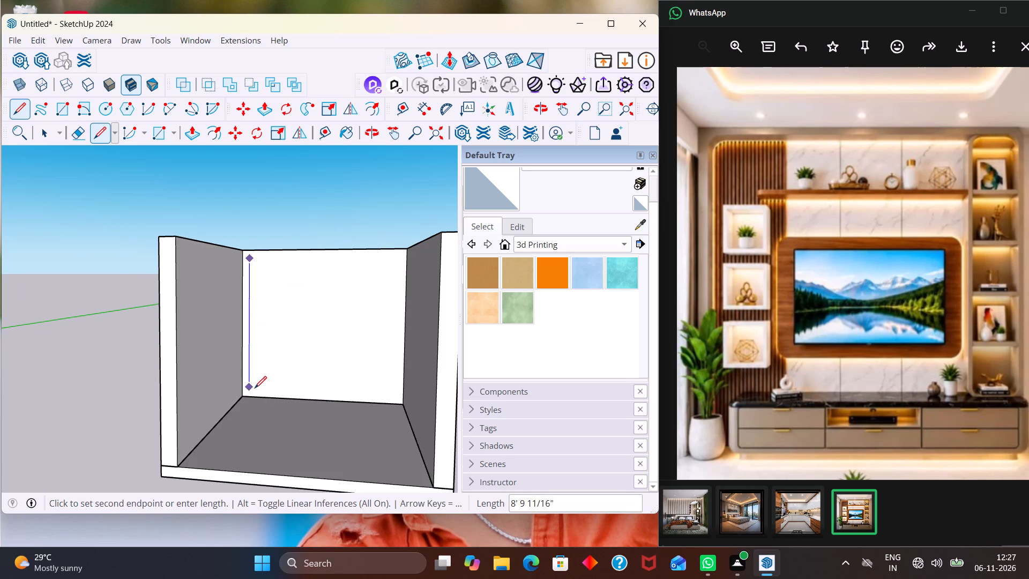
pyautogui.scroll(4, 255, 388)
pyautogui.click(250, 390)
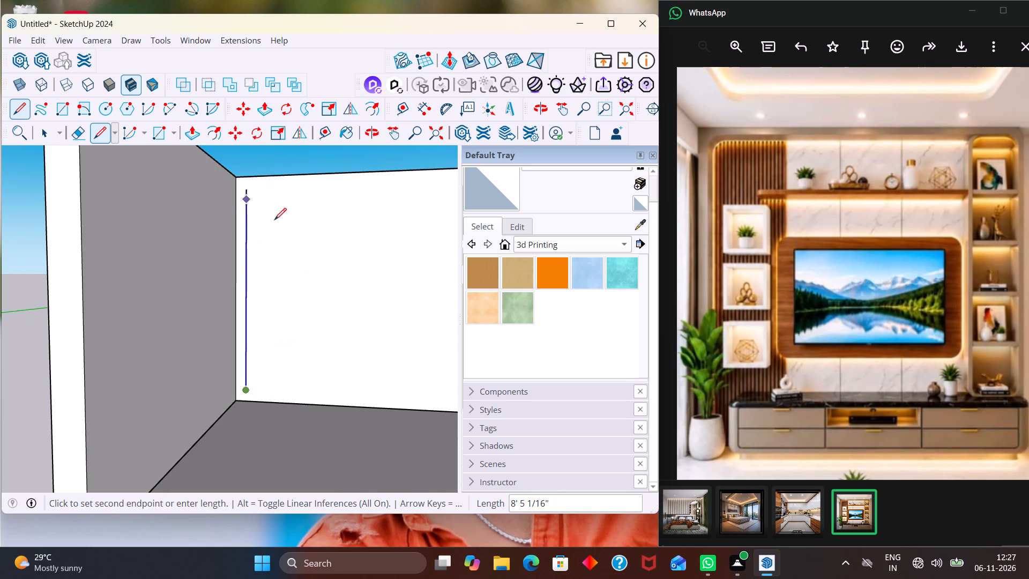
pyautogui.scroll(-4, 302, 387)
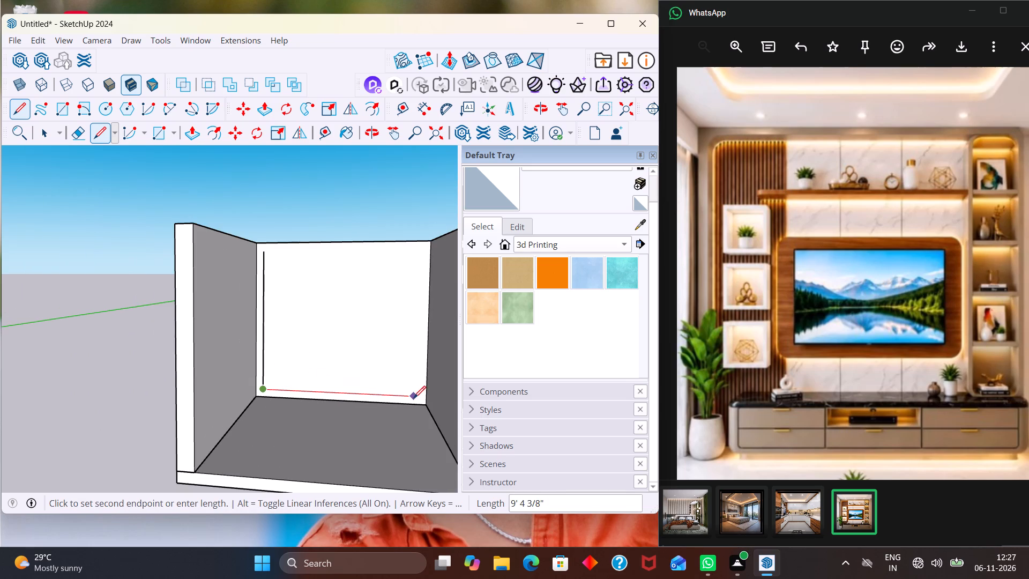
pyautogui.click(418, 397)
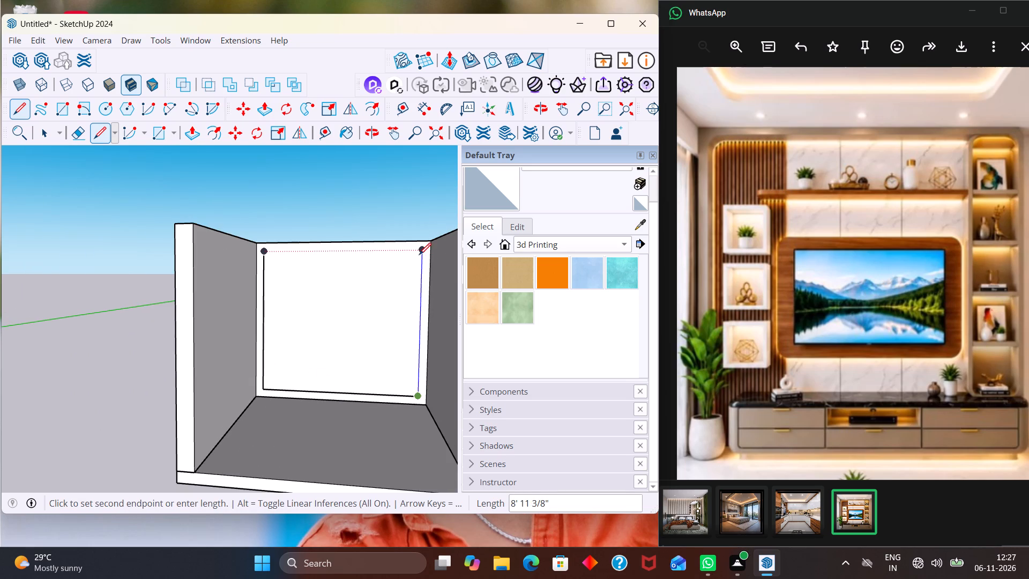
pyautogui.click(419, 255)
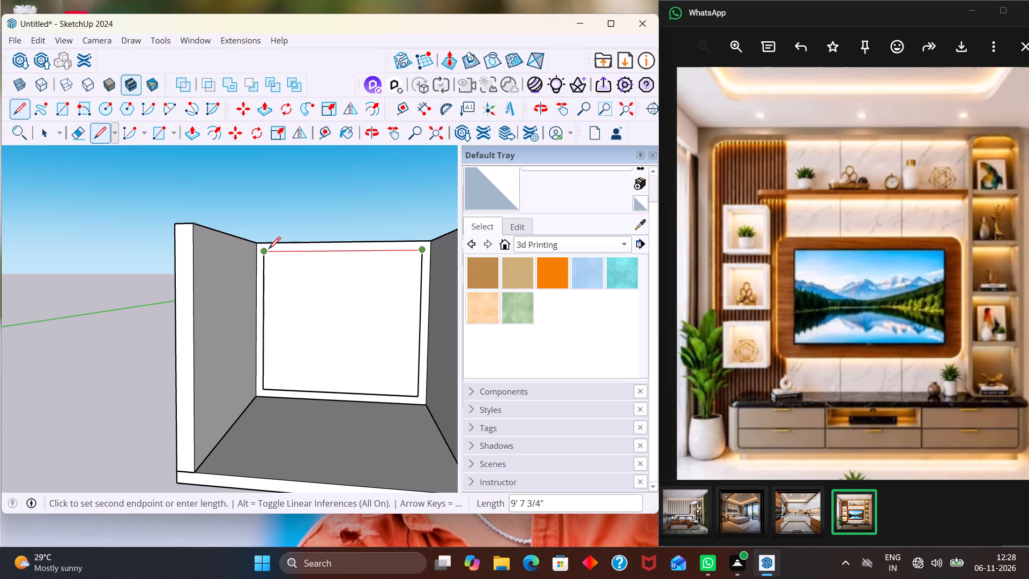
pyautogui.click(269, 248)
pyautogui.press('Escape')
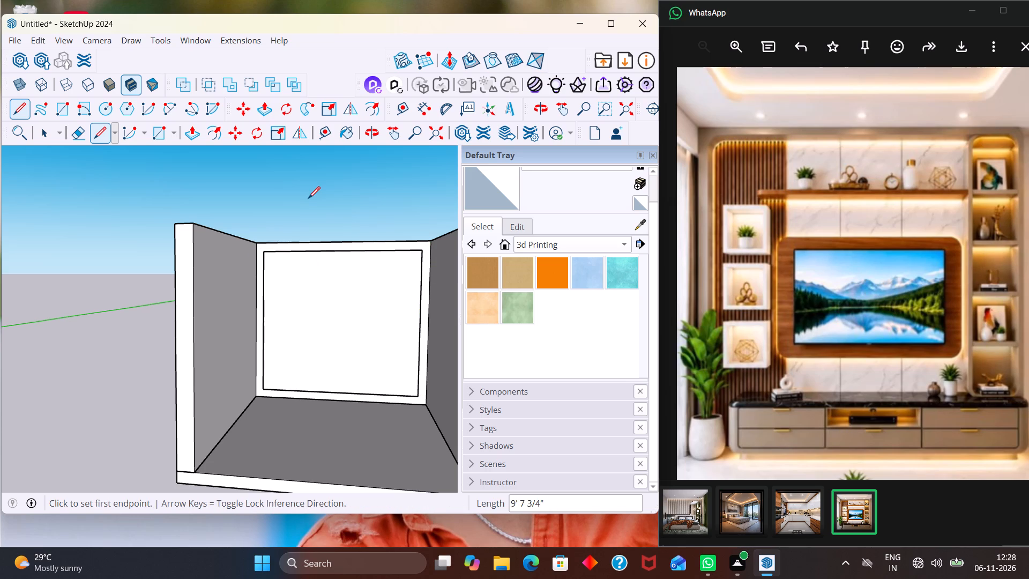
pyautogui.press('space')
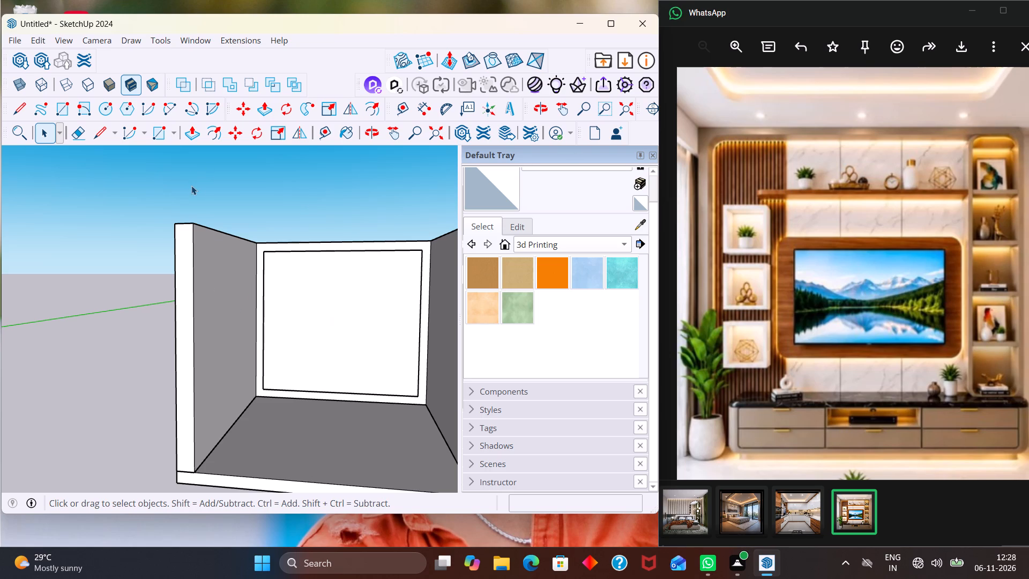
# Draw corner arcs on the outline's two upper corners, about 1' 2" radius at the left and 11 3/4" at the right.
pyautogui.press('a')
pyautogui.scroll(4, 241, 234)
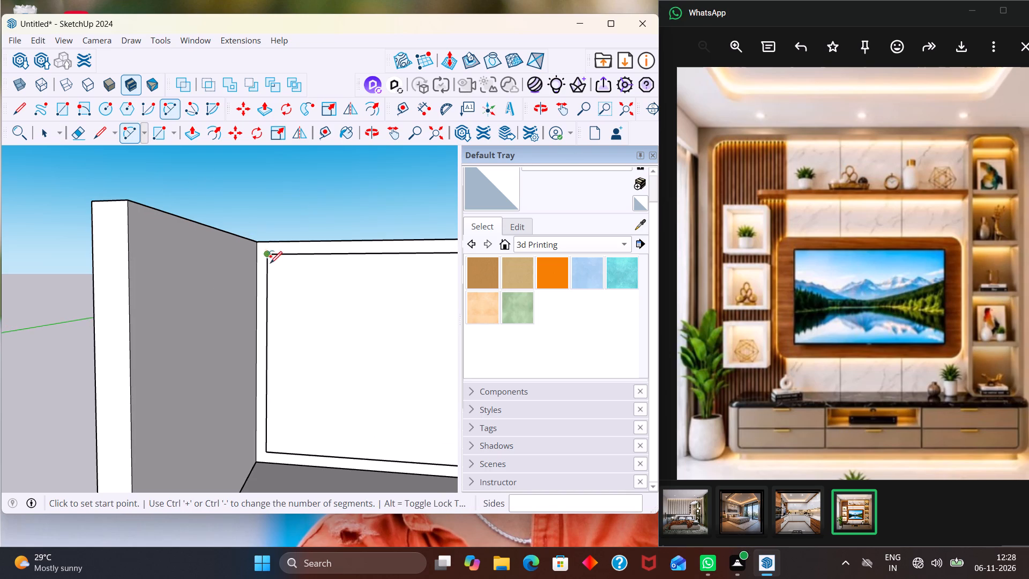
pyautogui.click(267, 281)
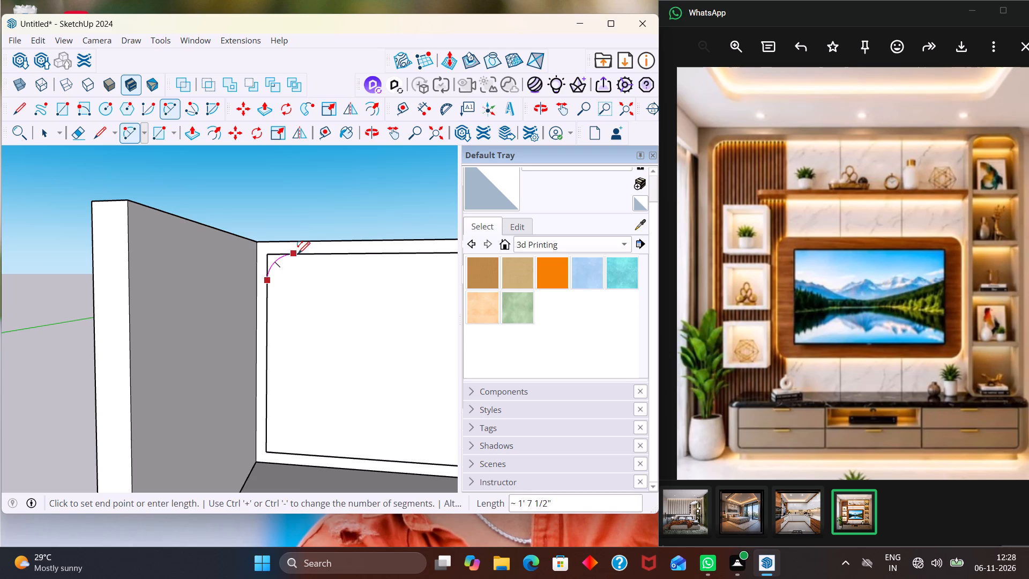
pyautogui.click(298, 254)
pyautogui.click(288, 257)
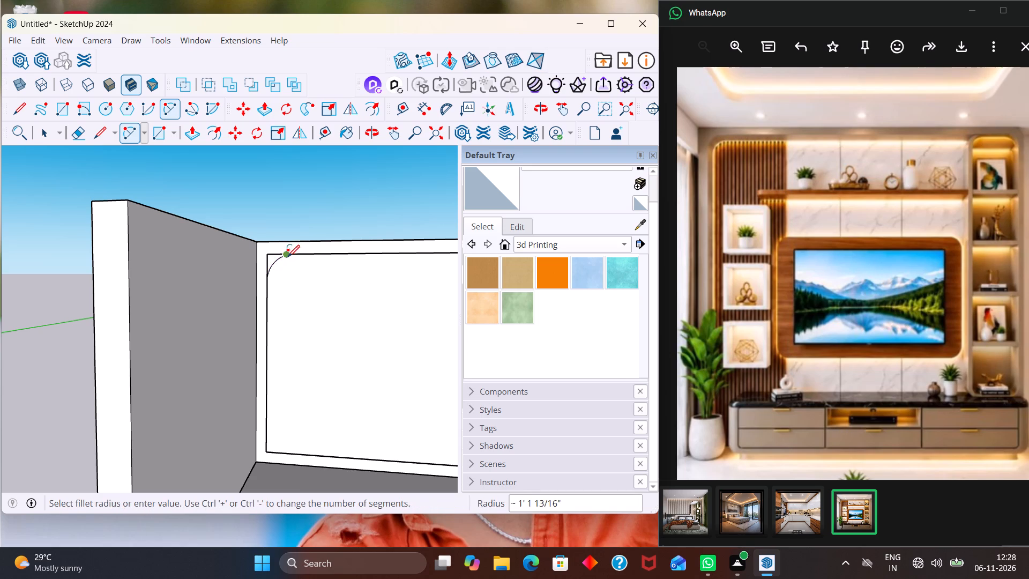
pyautogui.scroll(-4, 288, 271)
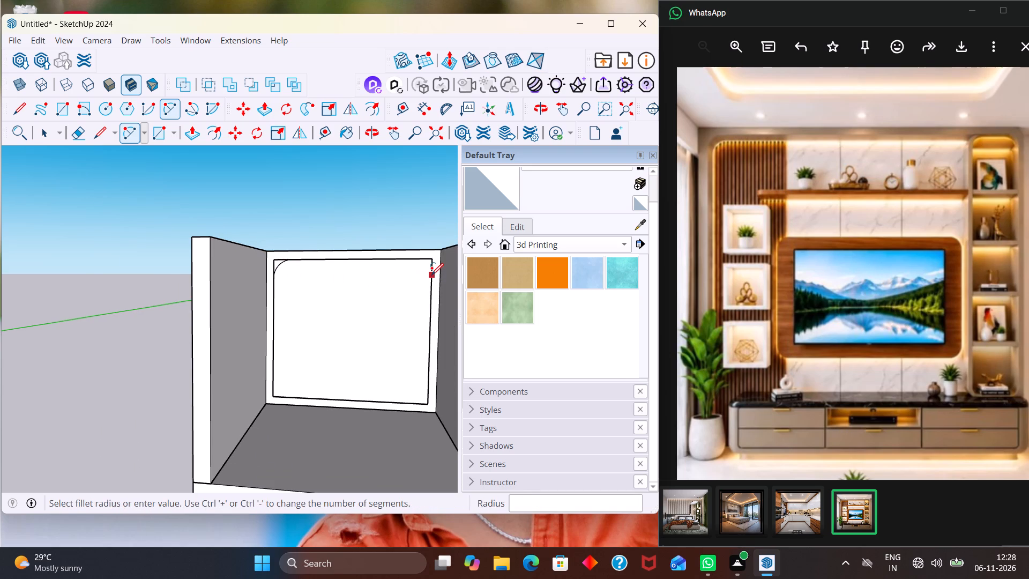
pyautogui.click(431, 275)
pyautogui.click(417, 261)
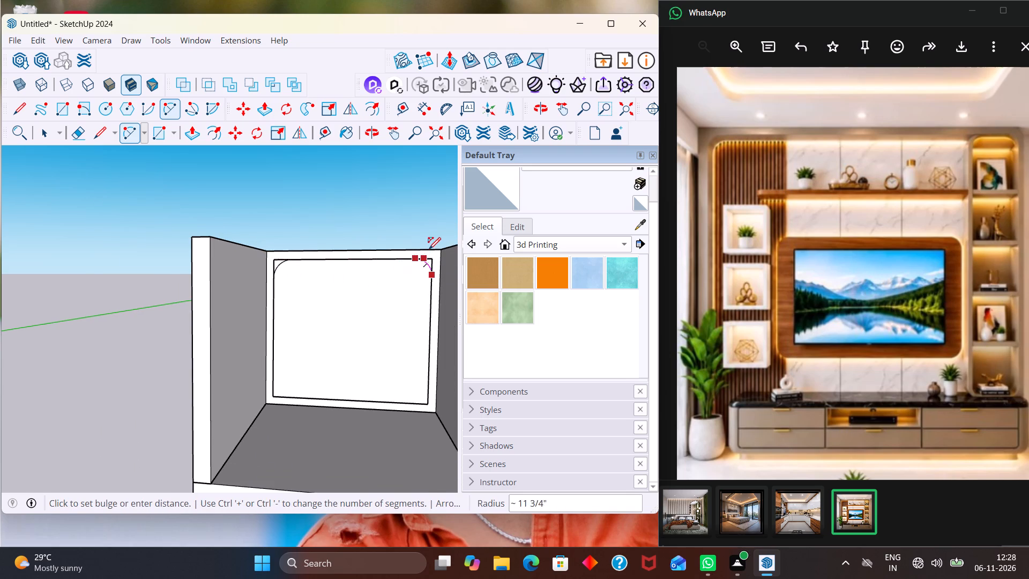
pyautogui.click(415, 253)
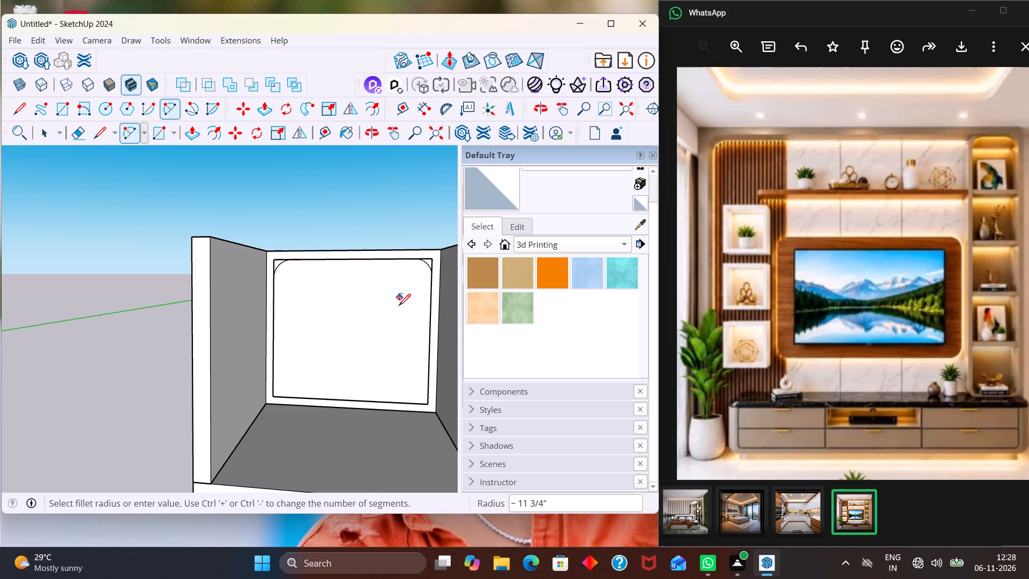
# Draw corner arcs on the back-wall outline's two lower corners, about 1' 4" across at the left and 1' 1" at the right.
pyautogui.scroll(-1, 399, 306)
pyautogui.scroll(3, 232, 433)
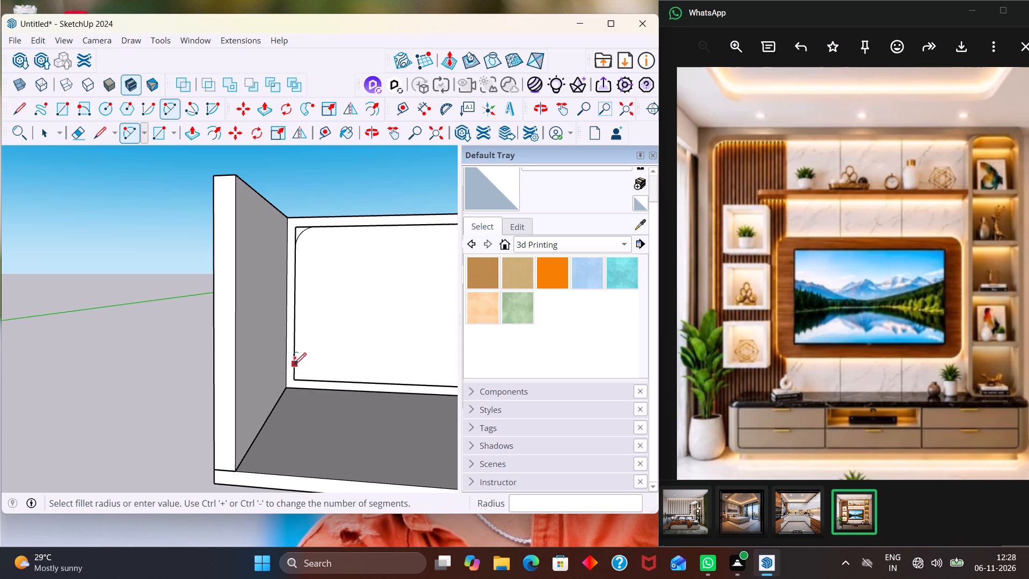
pyautogui.click(294, 365)
pyautogui.scroll(2, 317, 381)
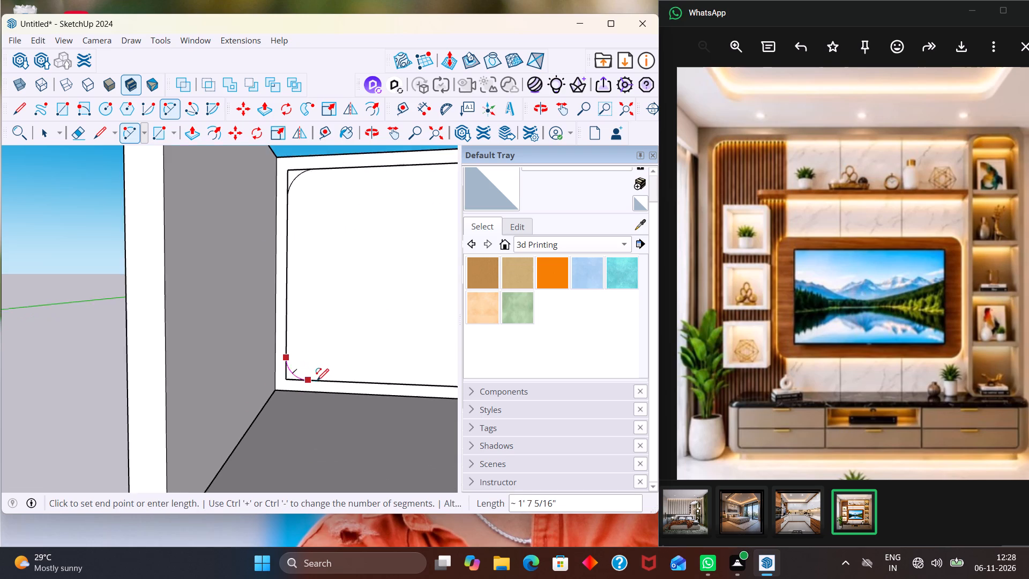
pyautogui.scroll(2, 317, 381)
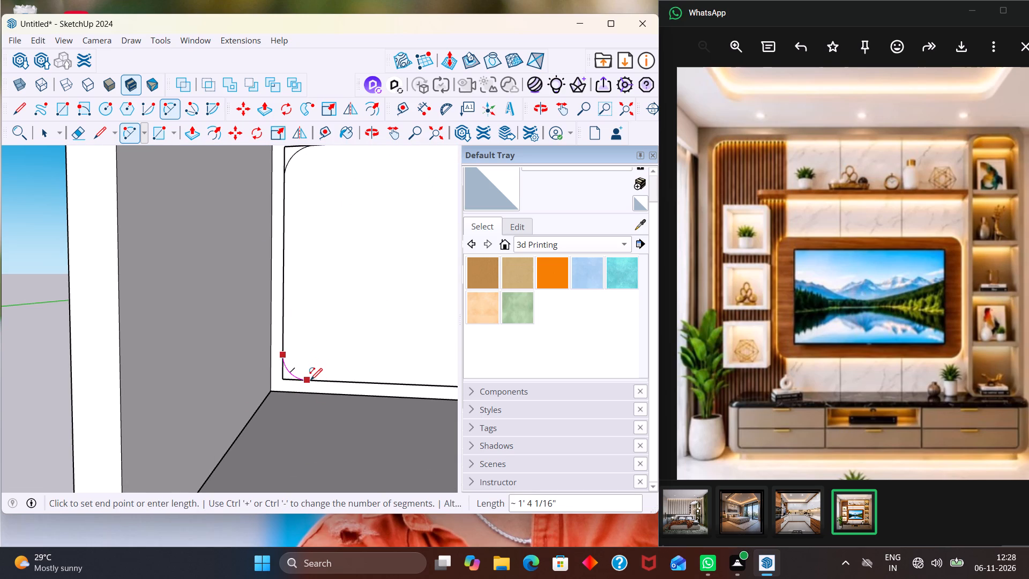
pyautogui.click(310, 379)
pyautogui.scroll(-3, 305, 375)
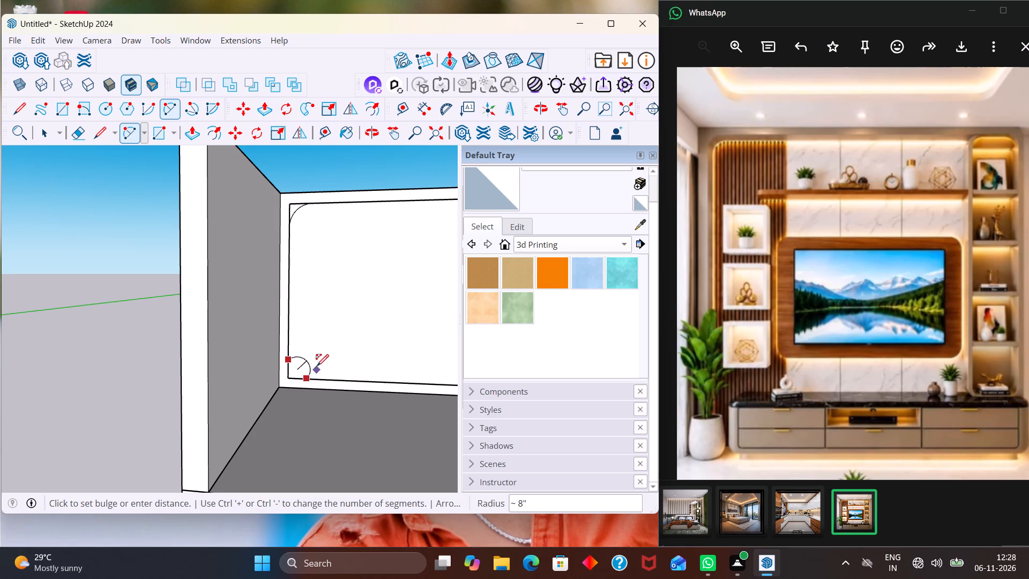
pyautogui.scroll(5, 294, 374)
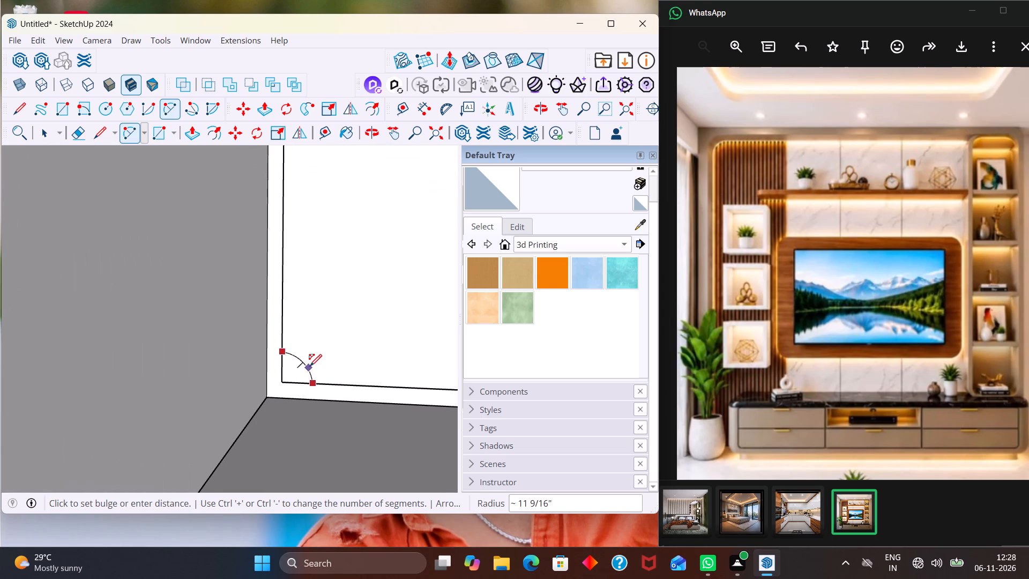
pyautogui.scroll(4, 298, 374)
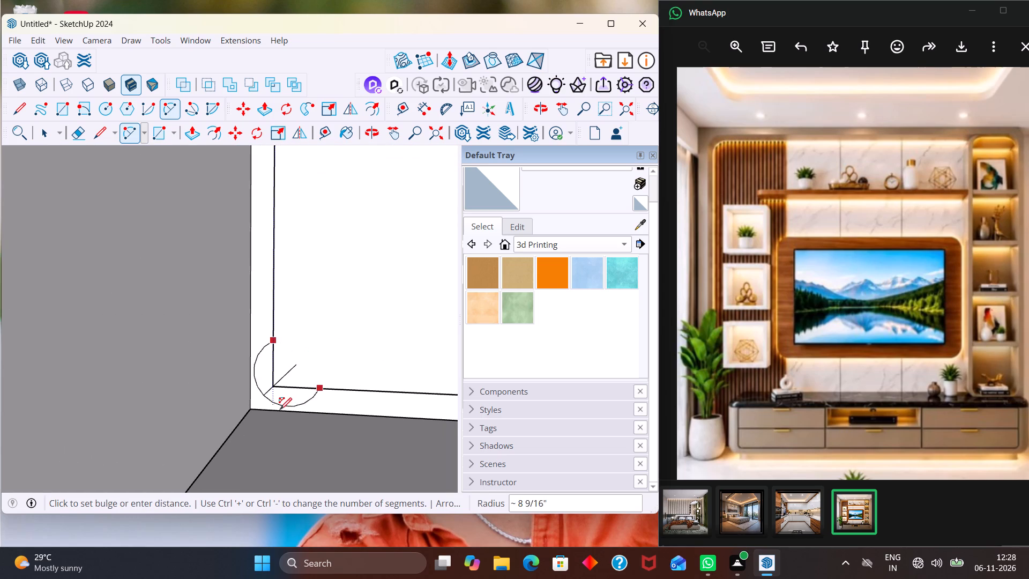
pyautogui.click(301, 392)
pyautogui.scroll(-4, 278, 376)
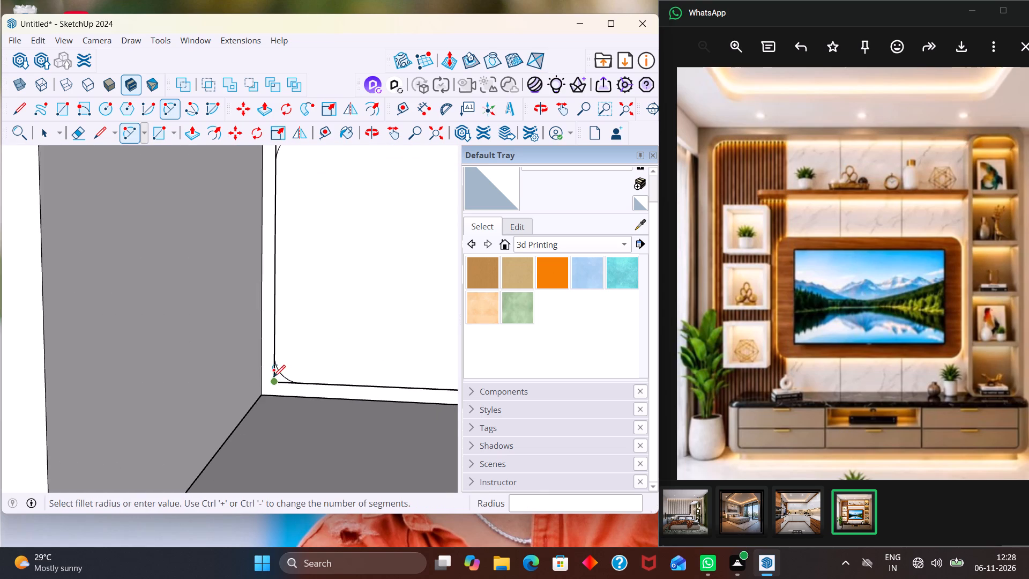
pyautogui.scroll(-15, 273, 377)
pyautogui.scroll(15, 374, 383)
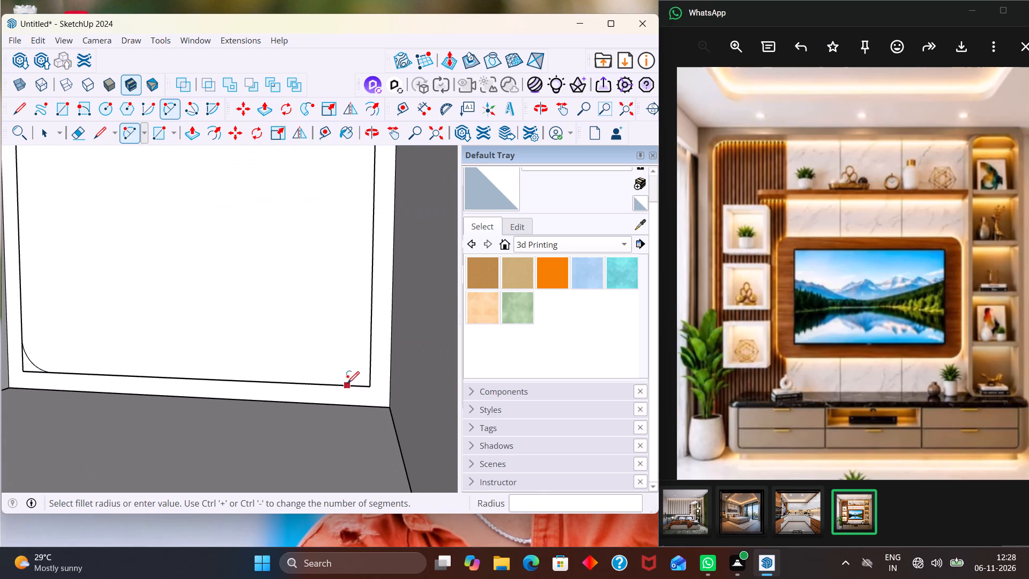
pyautogui.click(338, 383)
pyautogui.click(370, 358)
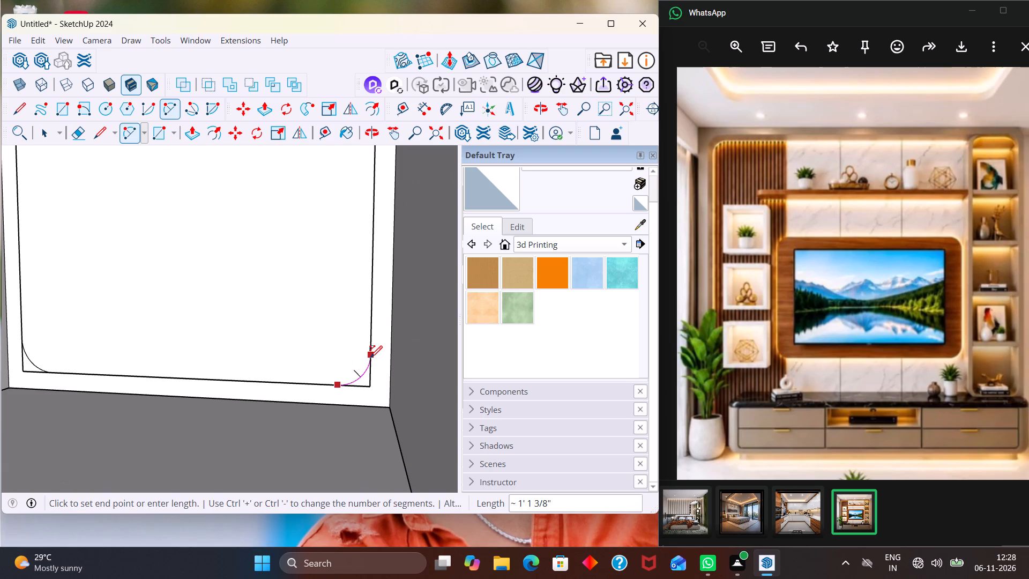
pyautogui.click(378, 356)
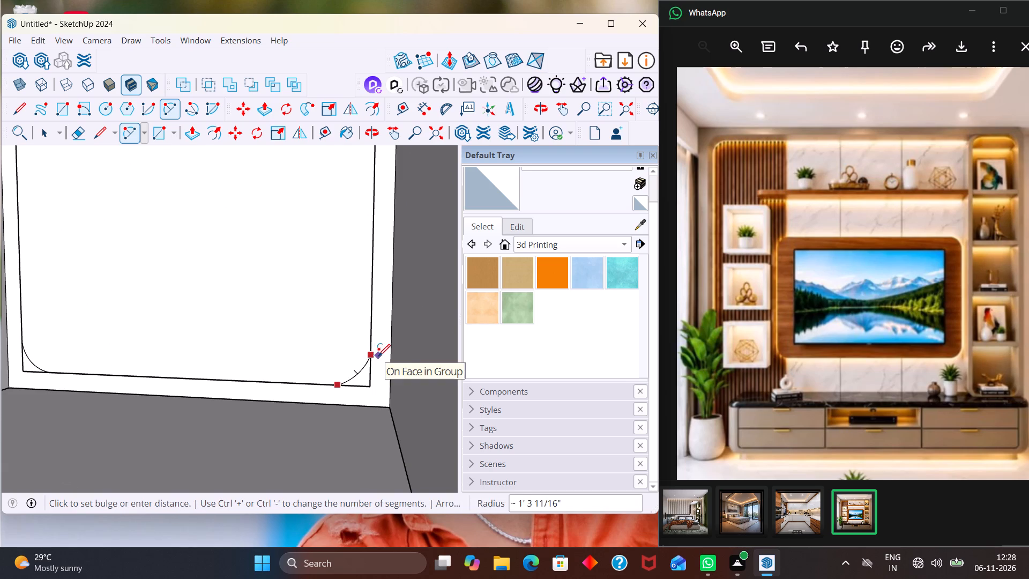
pyautogui.scroll(-9, 390, 344)
# Erase the leftover square corner lines outside the arc at the outline's lower-right corner.
pyautogui.press('e')
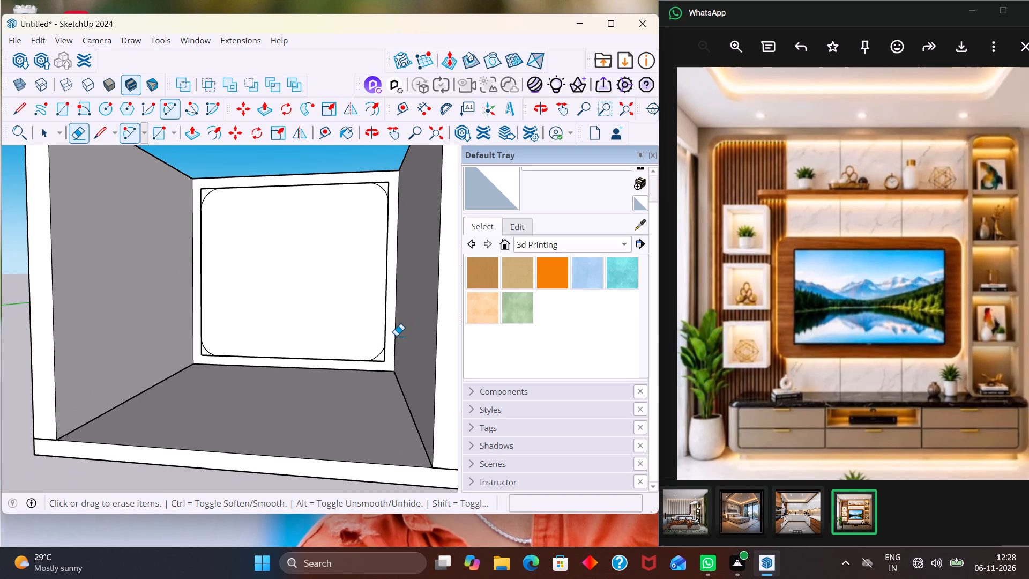
pyautogui.scroll(3, 394, 334)
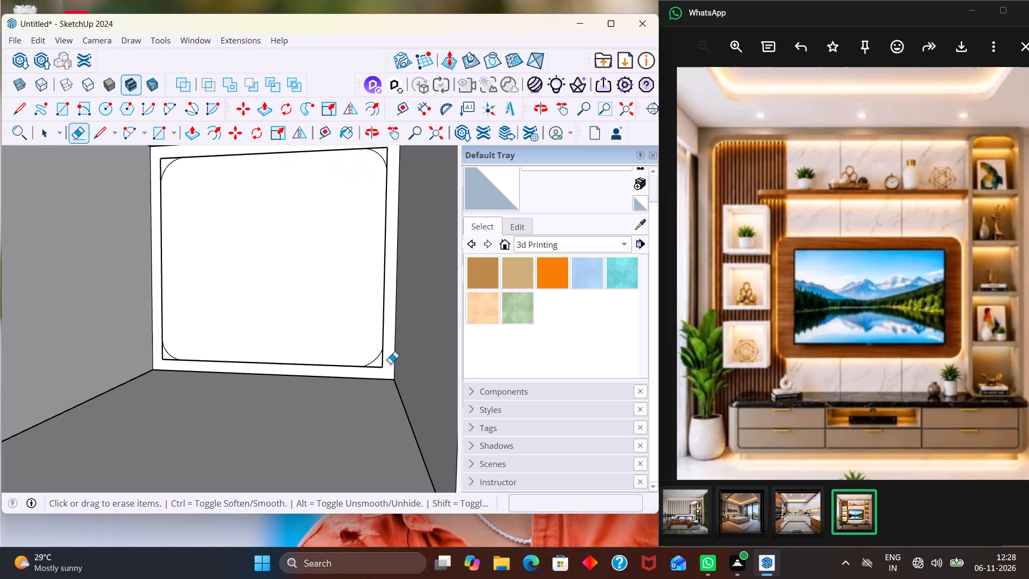
pyautogui.scroll(7, 390, 363)
pyautogui.moveTo(357, 390); pyautogui.dragTo(385, 355)
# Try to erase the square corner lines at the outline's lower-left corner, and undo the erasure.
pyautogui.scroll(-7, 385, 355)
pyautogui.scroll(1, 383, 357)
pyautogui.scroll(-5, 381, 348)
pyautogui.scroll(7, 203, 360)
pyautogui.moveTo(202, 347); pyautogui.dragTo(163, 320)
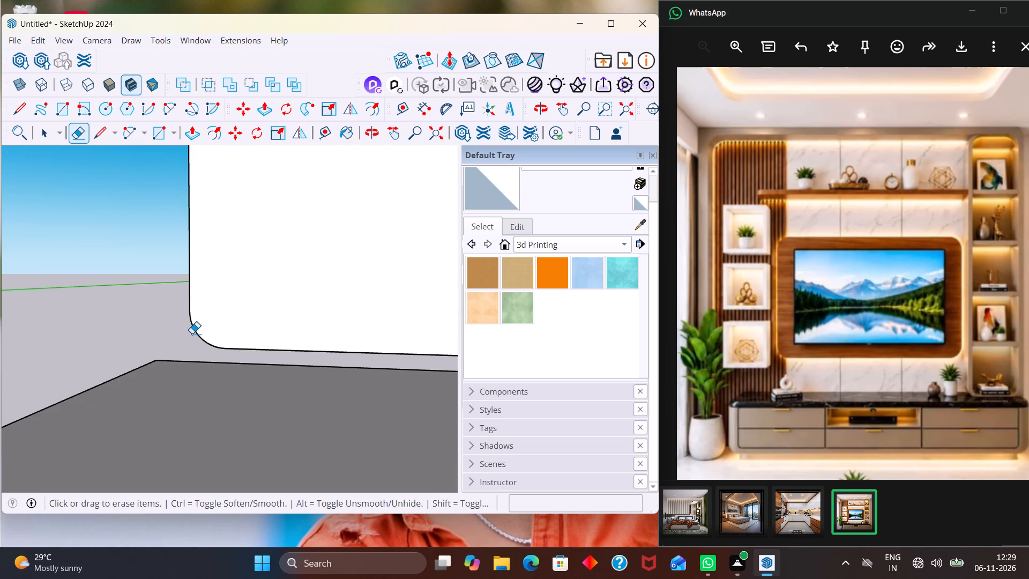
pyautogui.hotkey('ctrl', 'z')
# Erase only the leftover square corner lines outside the arc at the outline's lower-left corner.
pyautogui.scroll(1, 165, 384)
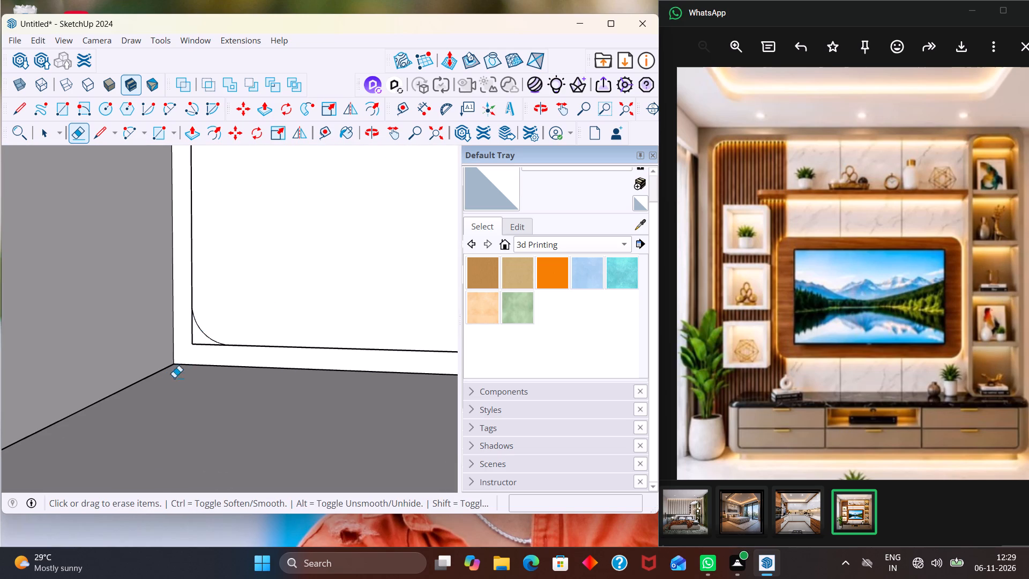
pyautogui.scroll(5, 192, 360)
pyautogui.moveTo(207, 341); pyautogui.dragTo(185, 326)
pyautogui.scroll(-8, 188, 323)
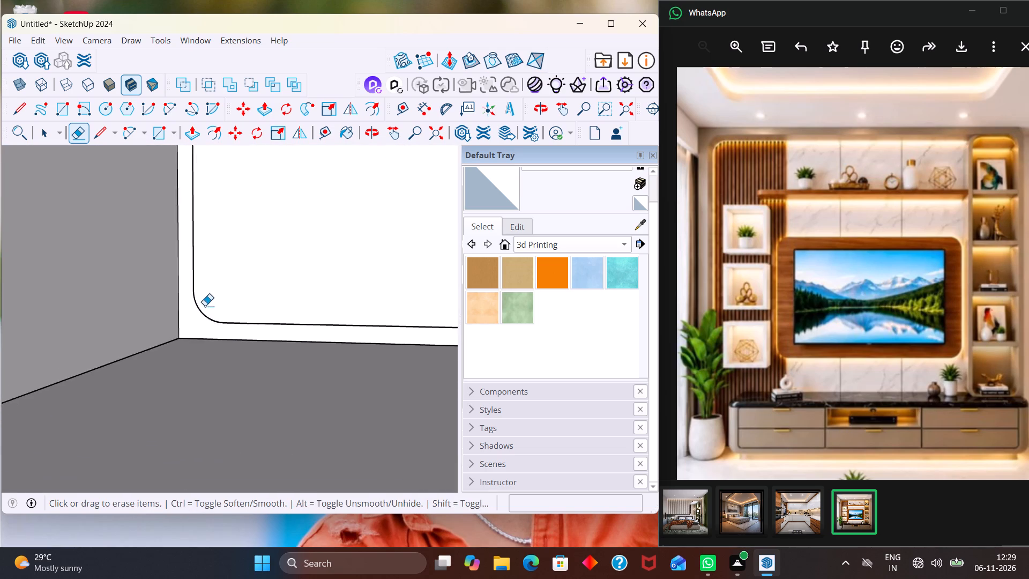
# Erase the leftover square corner lines outside the arcs at the outline's upper-right and upper-left corners.
pyautogui.scroll(-12, 205, 306)
pyautogui.scroll(5, 312, 187)
pyautogui.moveTo(309, 209); pyautogui.dragTo(403, 224, button='middle')
pyautogui.scroll(7, 333, 207)
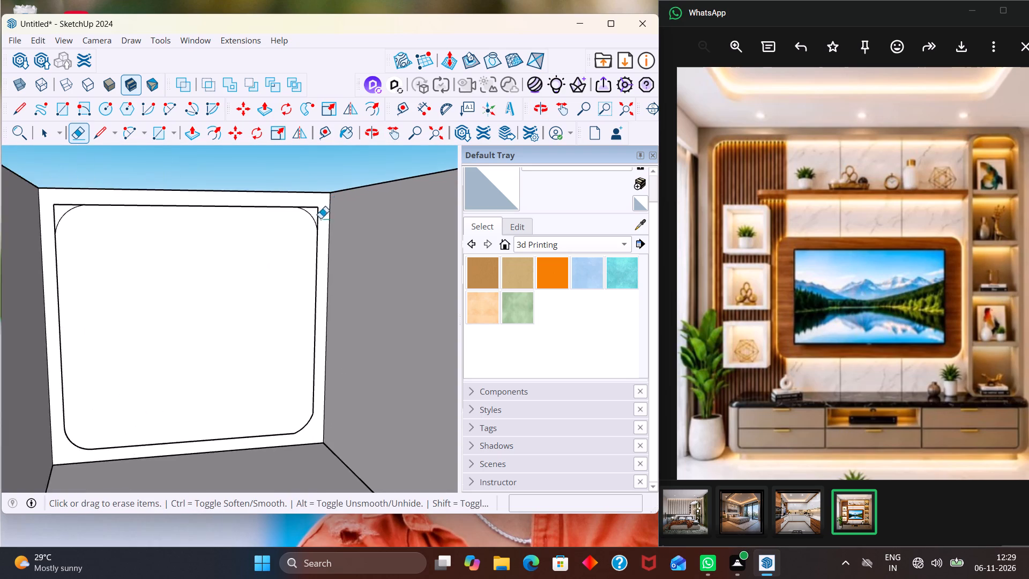
pyautogui.moveTo(302, 232); pyautogui.dragTo(282, 239, button='middle')
pyautogui.scroll(4, 338, 201)
pyautogui.moveTo(316, 226); pyautogui.dragTo(297, 210)
pyautogui.scroll(-6, 306, 211)
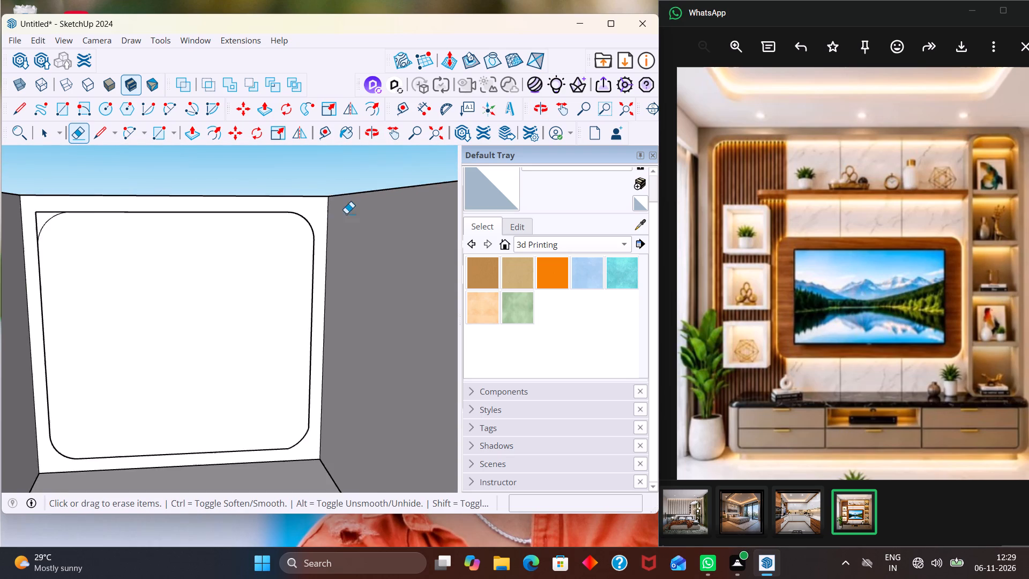
pyautogui.scroll(-2, 346, 213)
pyautogui.scroll(9, 55, 212)
pyautogui.moveTo(82, 249); pyautogui.dragTo(96, 229)
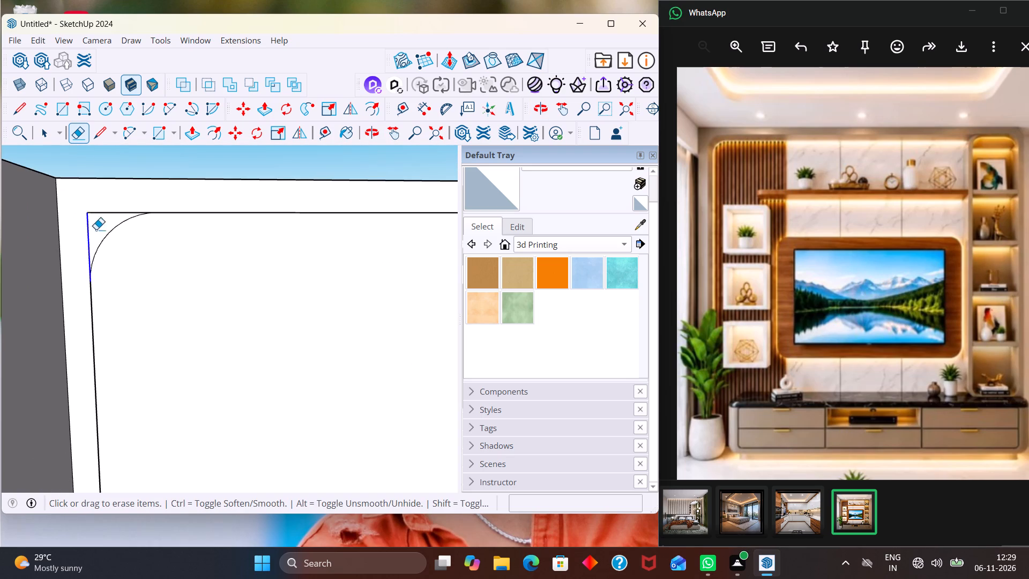
pyautogui.moveTo(96, 229); pyautogui.dragTo(111, 209)
pyautogui.scroll(1, 112, 210)
pyautogui.scroll(-17, 113, 208)
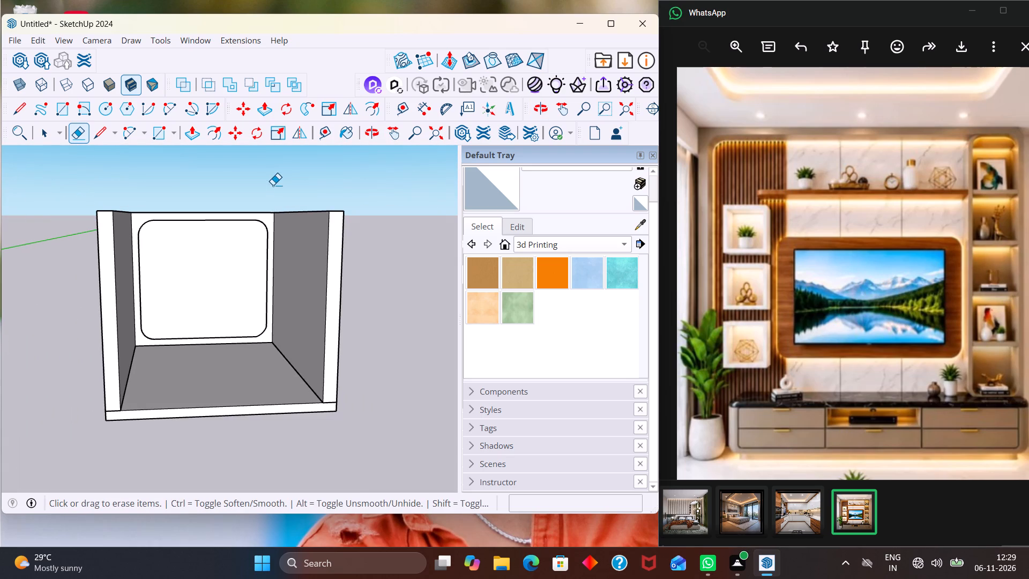
pyautogui.press('space')
# Draw a vertical line about 8' 11" long across the rounded panel from top to bottom edge, roughly a quarter of its width from the left.
pyautogui.scroll(-3, 299, 296)
pyautogui.moveTo(425, 264); pyautogui.dragTo(324, 277, button='middle')
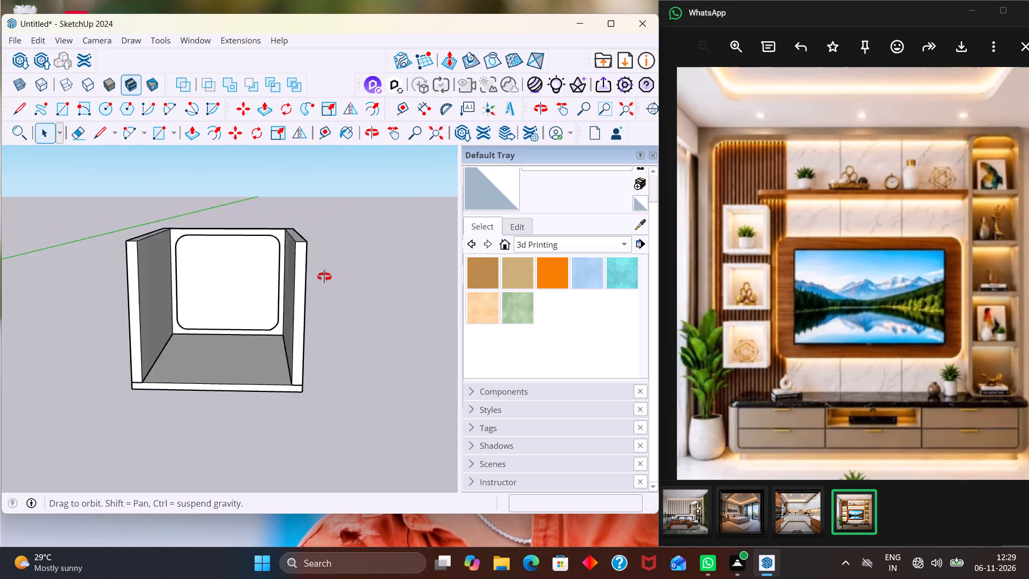
pyautogui.moveTo(324, 277); pyautogui.dragTo(321, 277, button='middle')
pyautogui.moveTo(158, 160); pyautogui.dragTo(205, 171, button='middle')
pyautogui.scroll(3, 205, 171)
pyautogui.moveTo(206, 221); pyautogui.dragTo(223, 297, button='middle')
pyautogui.moveTo(225, 294); pyautogui.dragTo(223, 280, button='middle')
pyautogui.scroll(1, 223, 280)
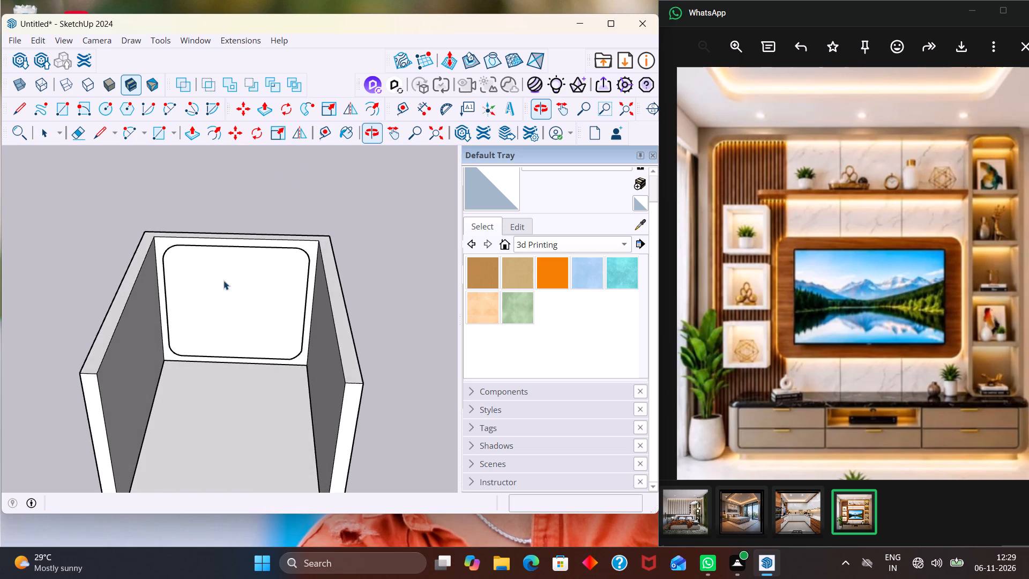
pyautogui.scroll(2, 219, 294)
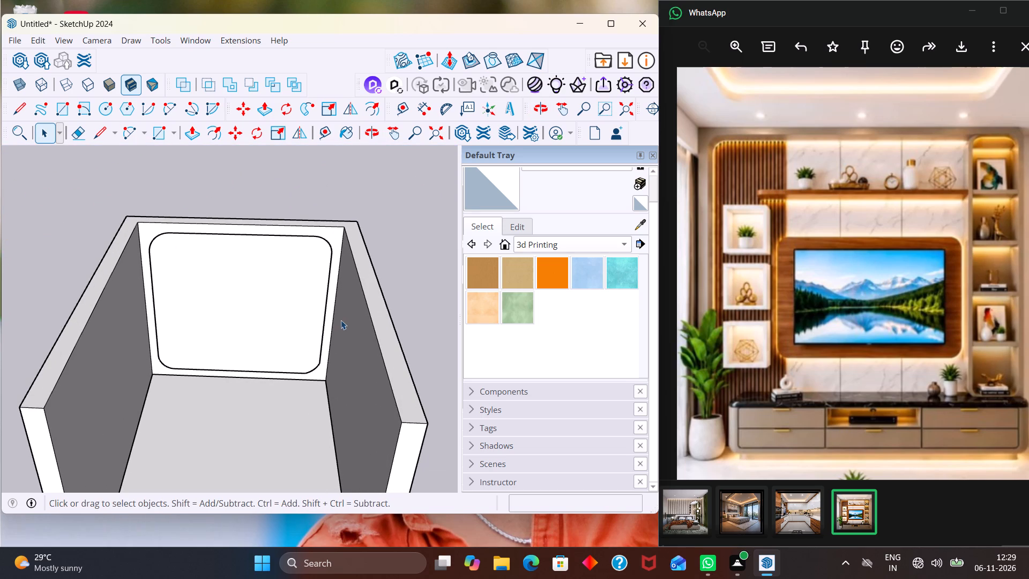
pyautogui.press('l')
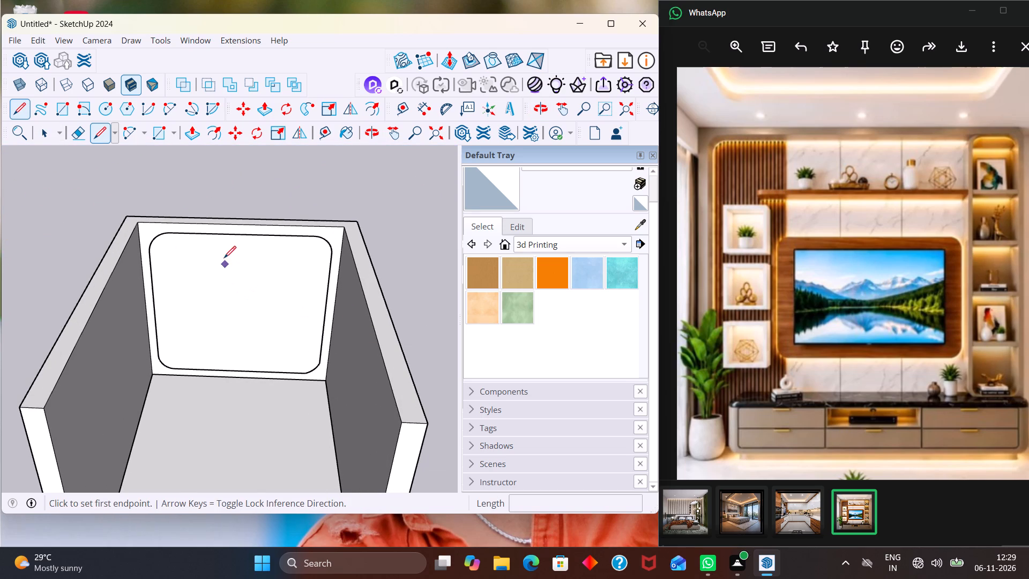
pyautogui.moveTo(197, 236); pyautogui.dragTo(202, 214, button='middle')
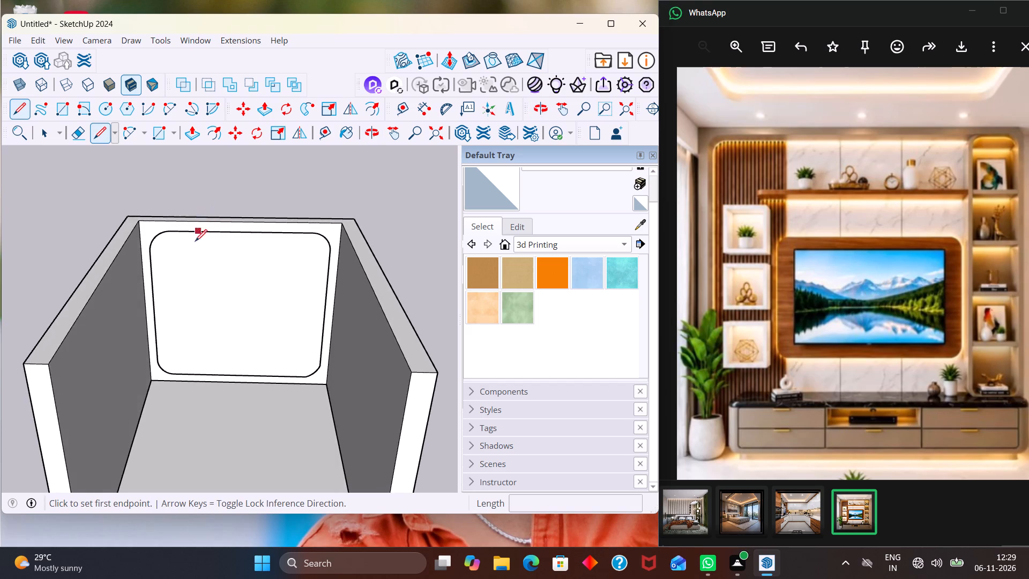
pyautogui.scroll(3, 195, 241)
pyautogui.click(198, 229)
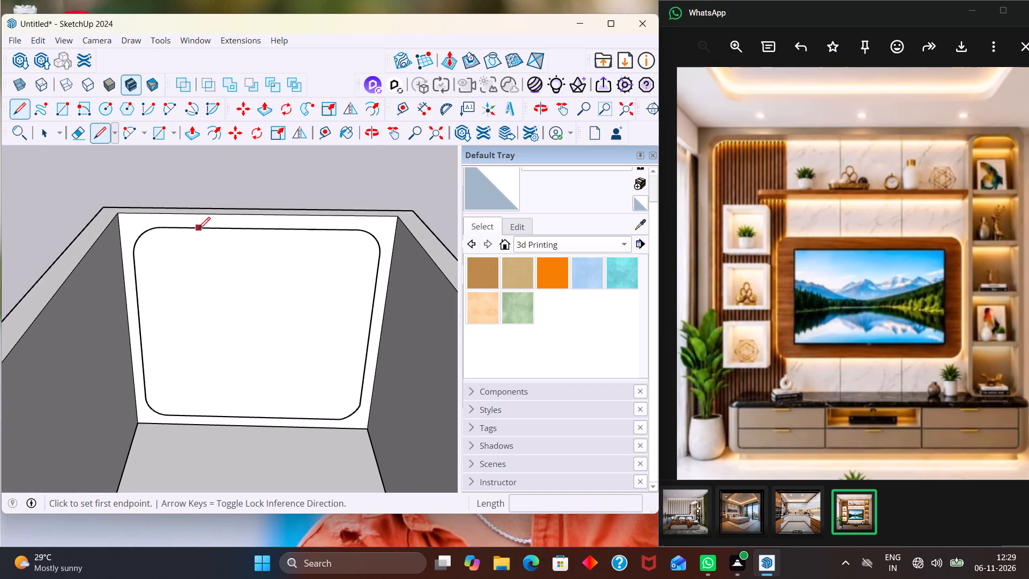
pyautogui.click(203, 414)
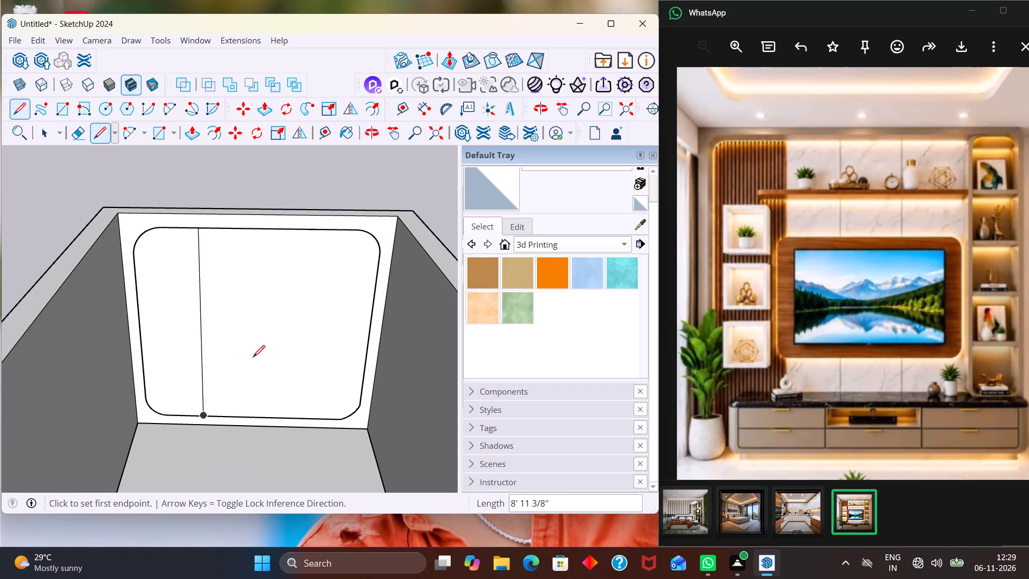
pyautogui.press('space')
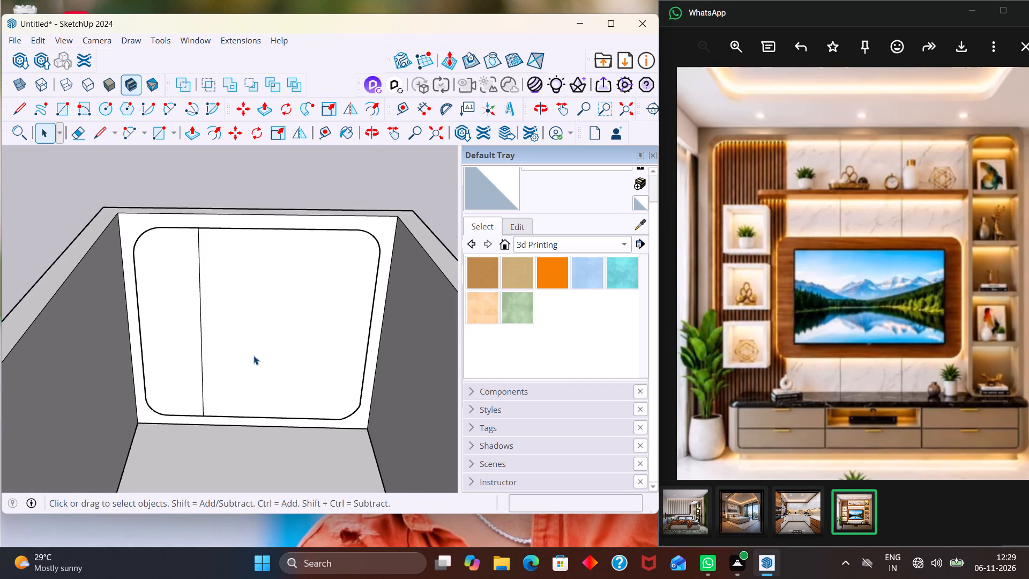
# Draw three more full-height vertical dividing lines, about 8' 11" long, across the rounded panel to the right of the first line.
pyautogui.press('l')
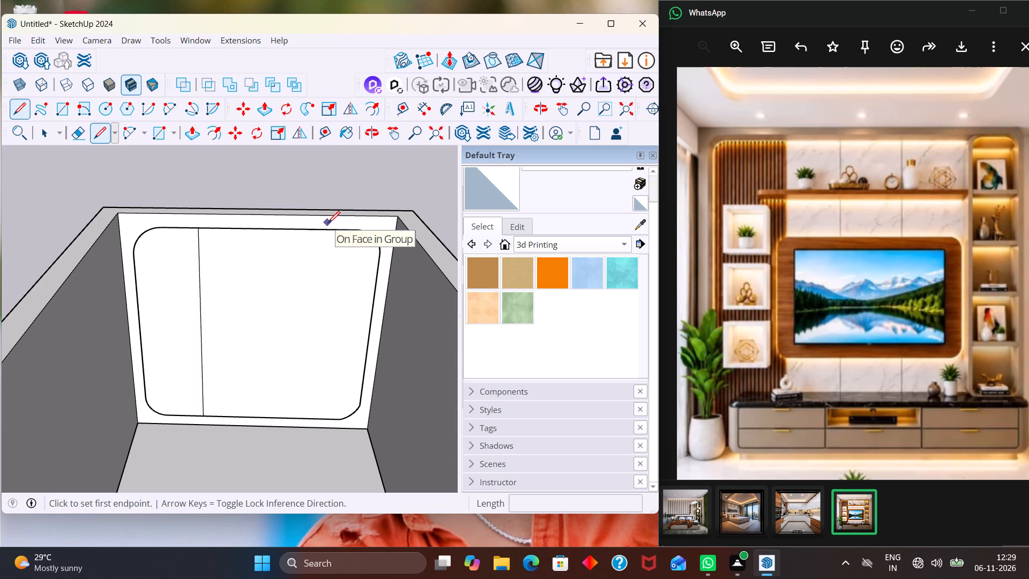
pyautogui.click(241, 232)
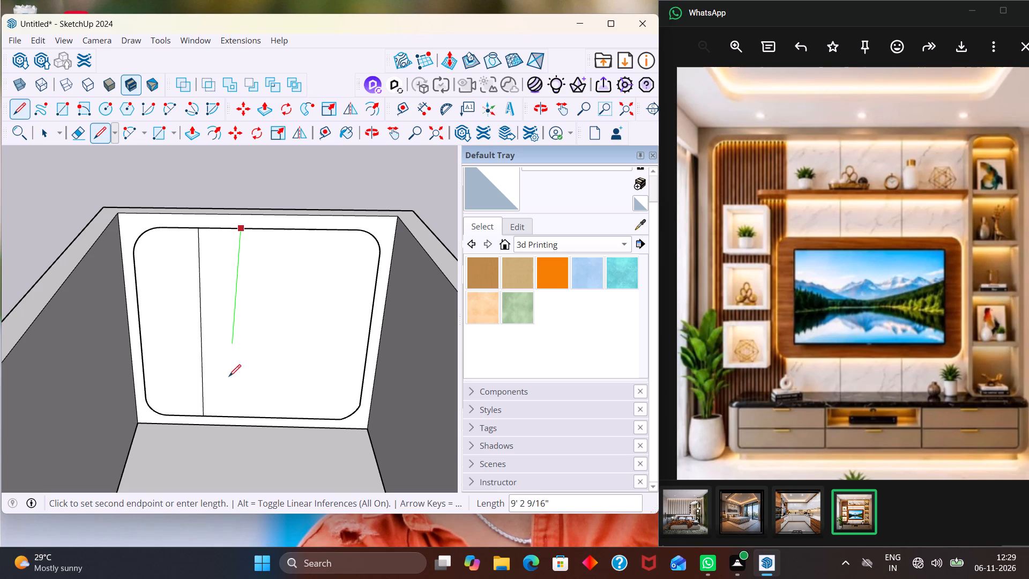
pyautogui.click(244, 414)
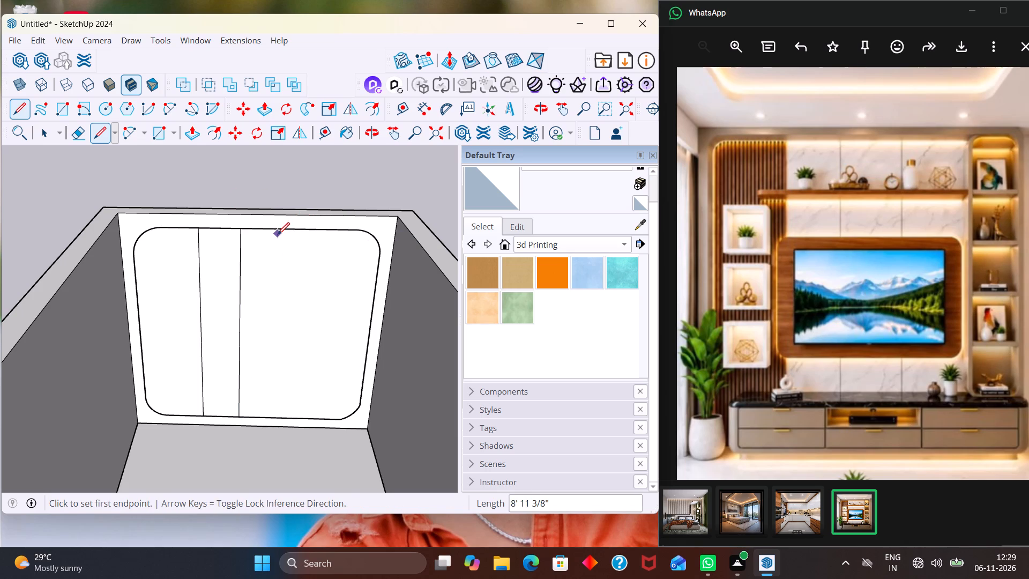
pyautogui.click(278, 233)
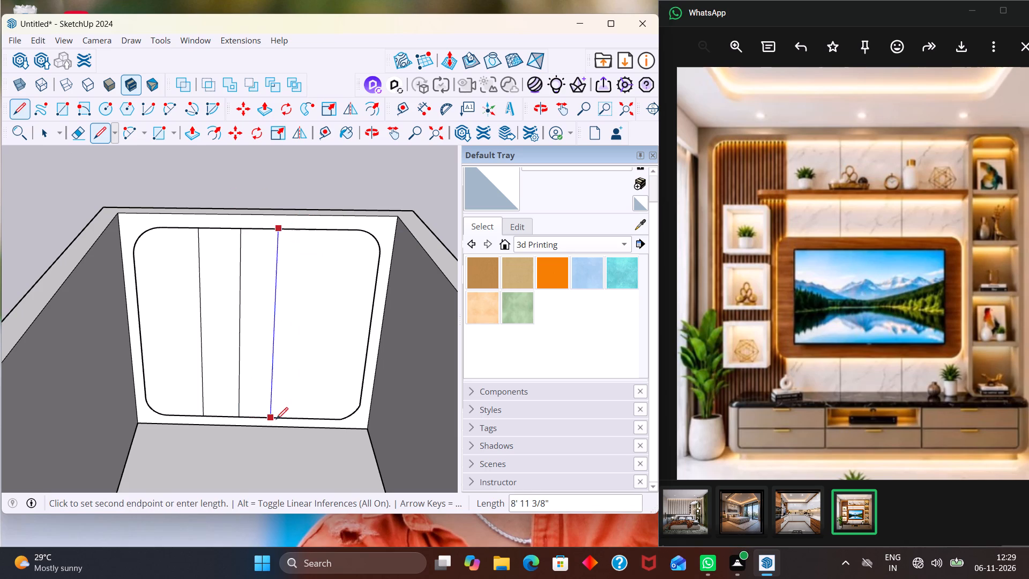
pyautogui.click(278, 415)
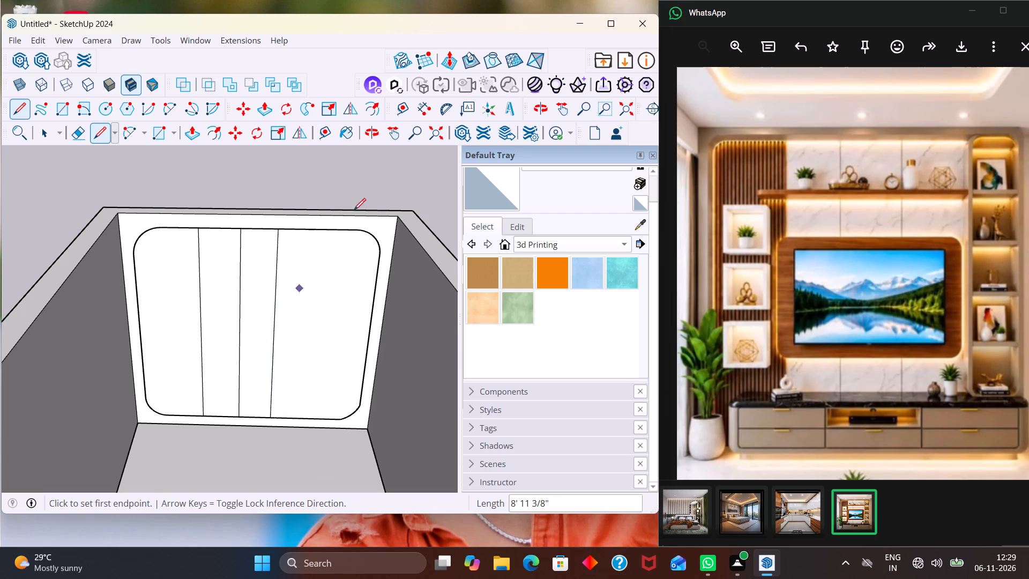
pyautogui.moveTo(346, 248); pyautogui.dragTo(332, 204, button='middle')
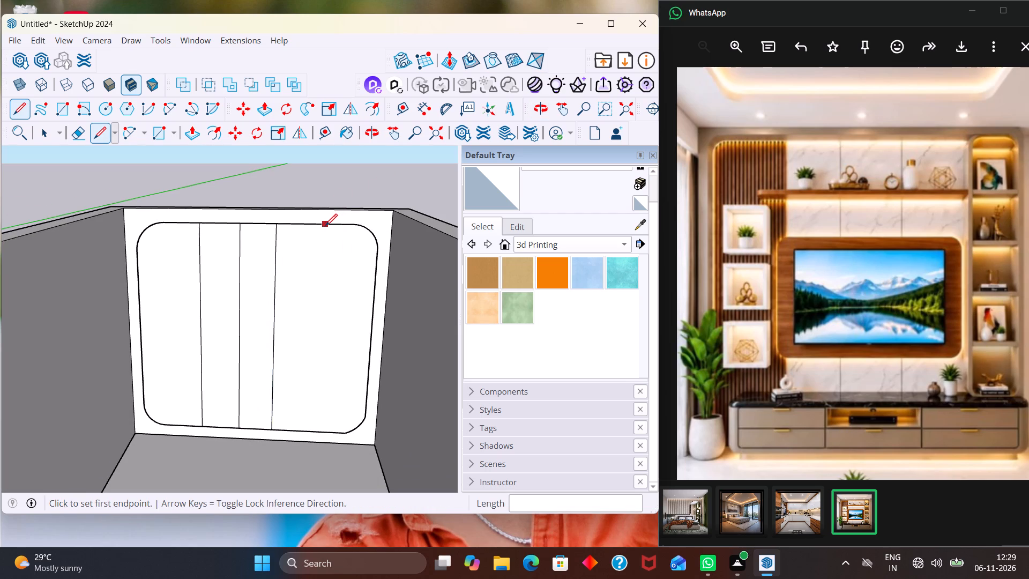
pyautogui.click(326, 226)
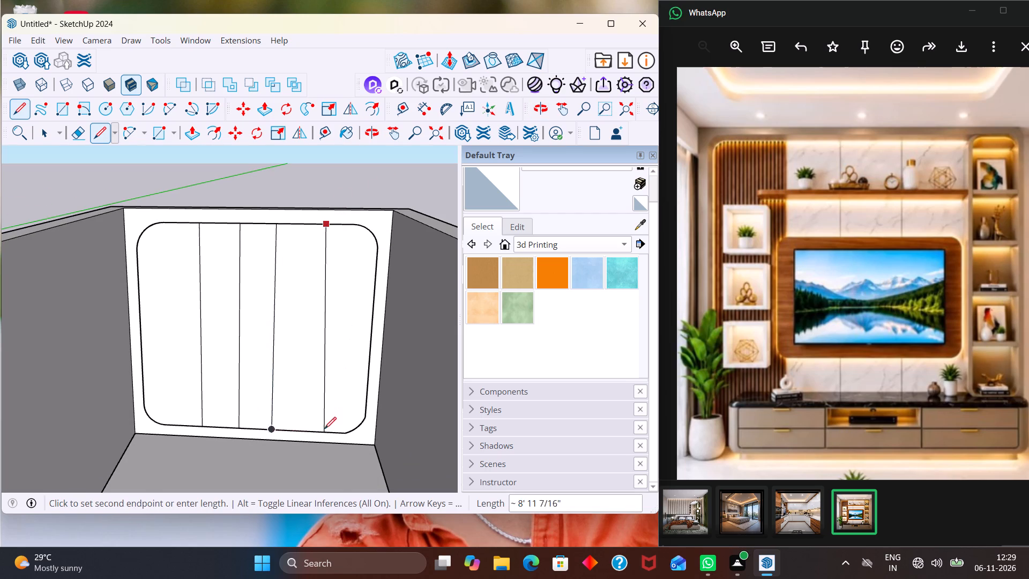
pyautogui.click(323, 434)
pyautogui.scroll(-5, 339, 288)
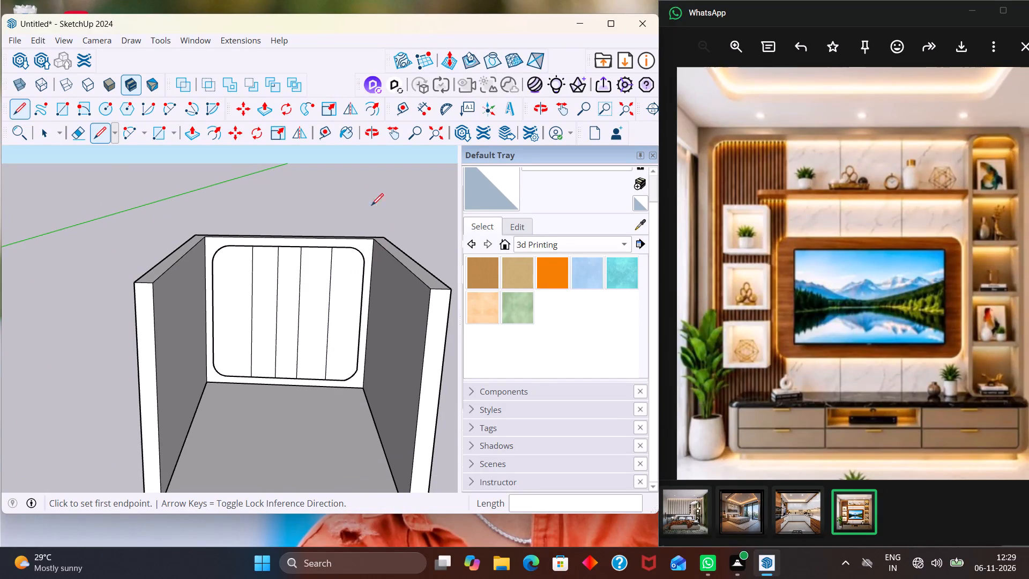
# Save the model as TV UNIT in the IP PRJ folder inside Documents.
pyautogui.press('space')
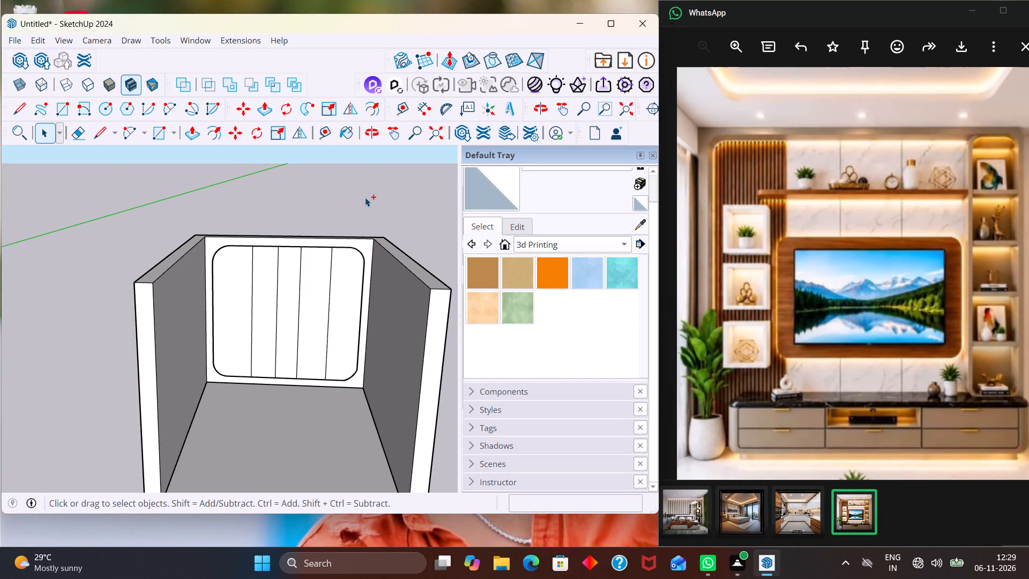
pyautogui.hotkey('ctrl', 's')
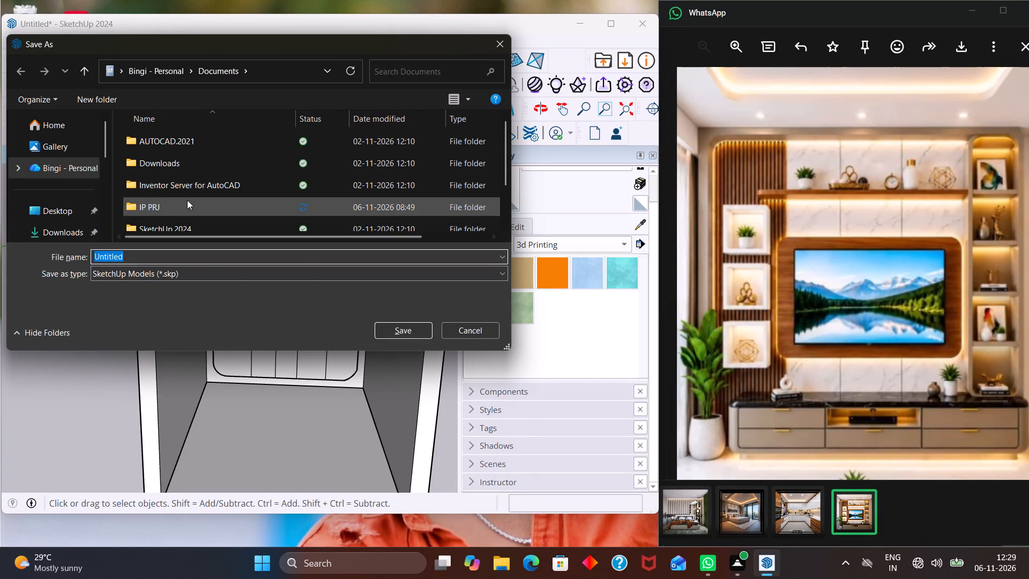
pyautogui.doubleClick(185, 202)
pyautogui.doubleClick(184, 205)
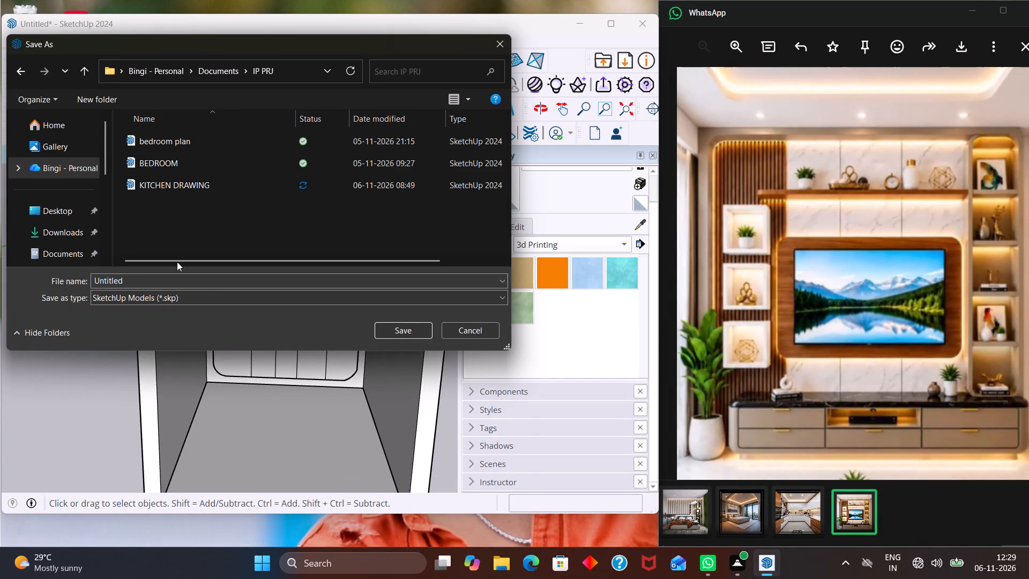
pyautogui.click(69, 233)
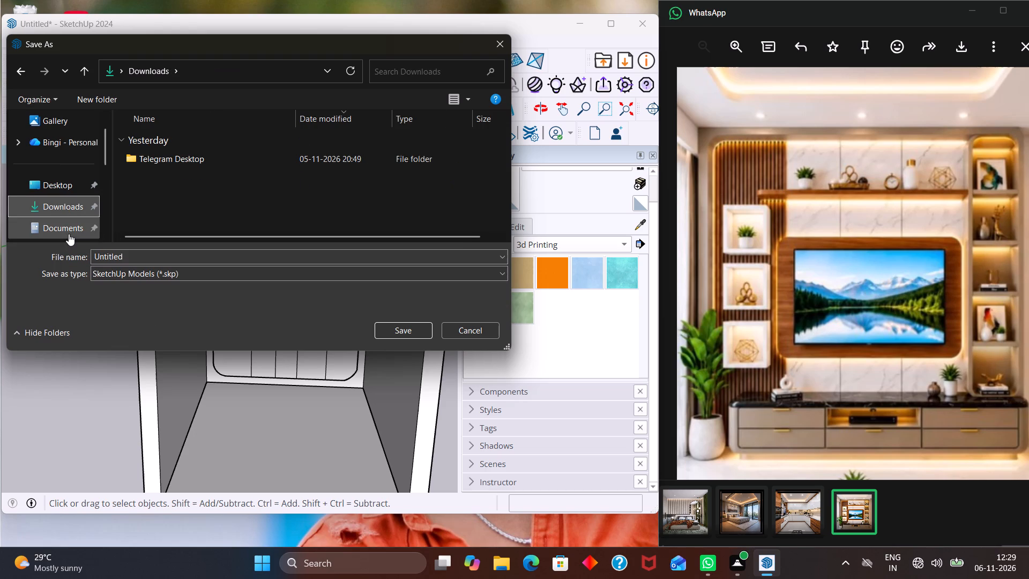
pyautogui.click(69, 233)
pyautogui.scroll(-1, 168, 206)
pyautogui.doubleClick(159, 157)
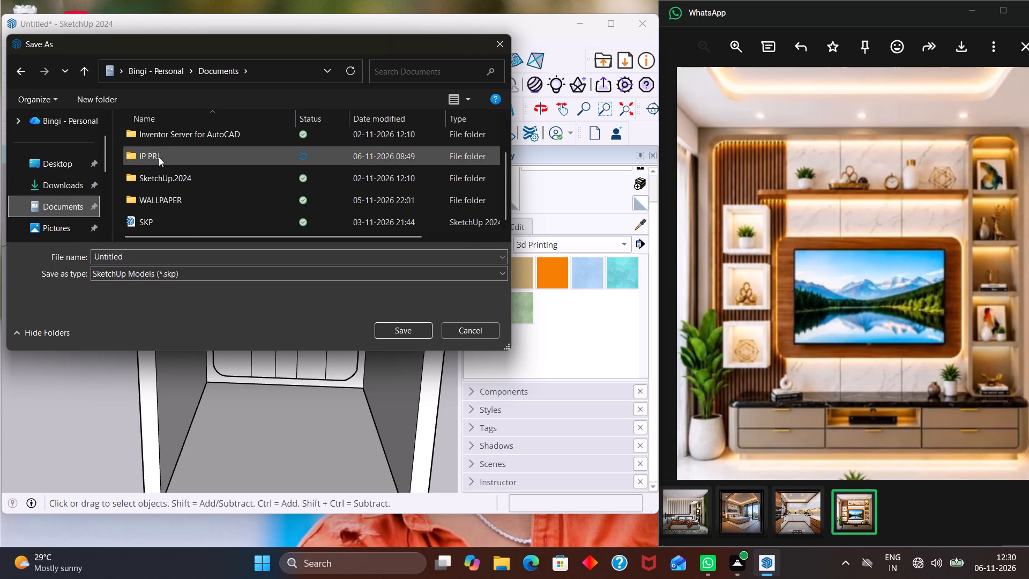
pyautogui.click(156, 273)
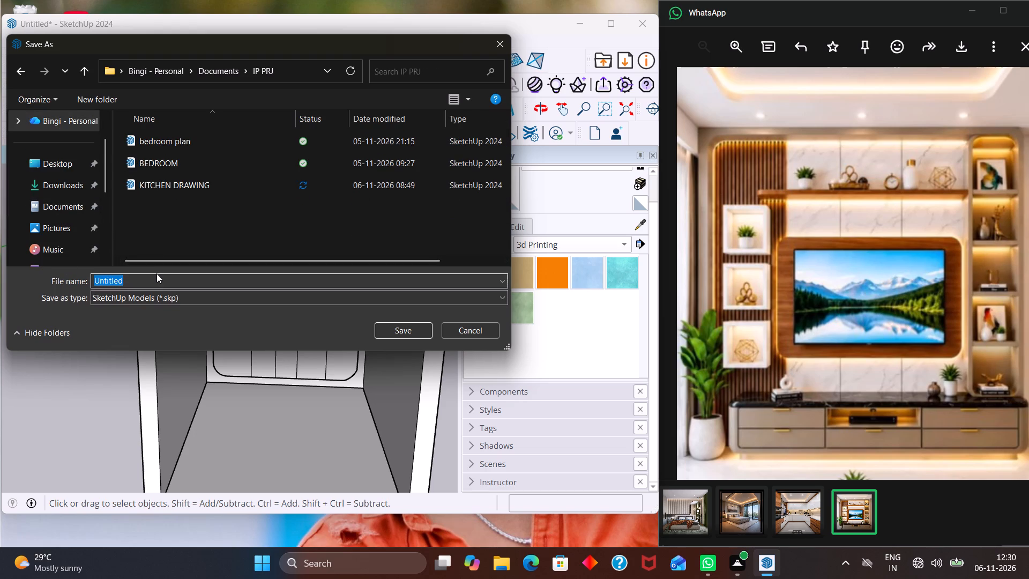
pyautogui.write('TV UNIT')
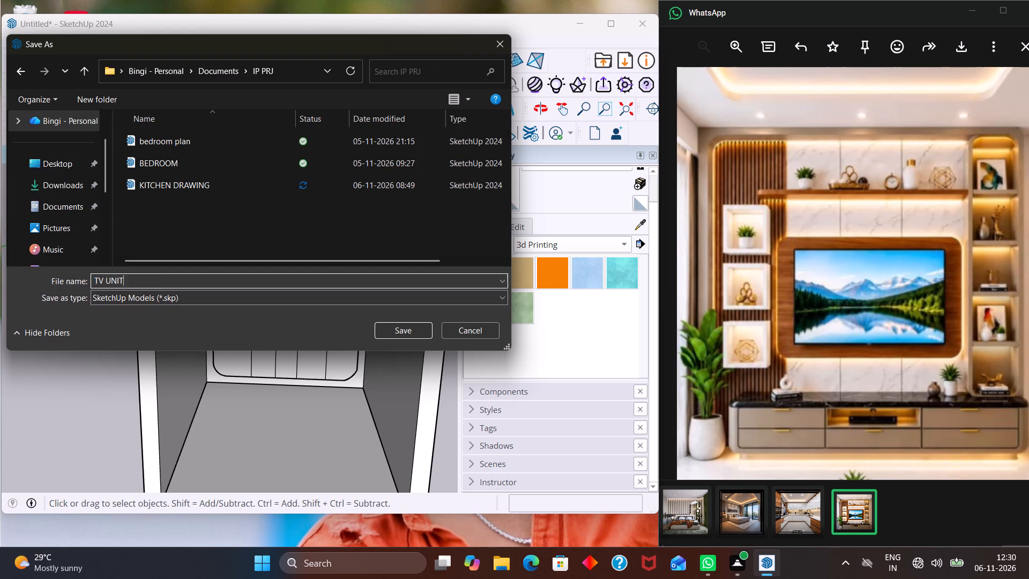
pyautogui.click(383, 331)
# Draw a full-height rectangle about 7/8" wide and 8' 11 3/8" tall against the left side of the panel's first dividing line.
pyautogui.scroll(-3, 232, 365)
pyautogui.scroll(3, 240, 315)
pyautogui.moveTo(248, 311); pyautogui.dragTo(247, 282, button='middle')
pyautogui.scroll(1, 247, 287)
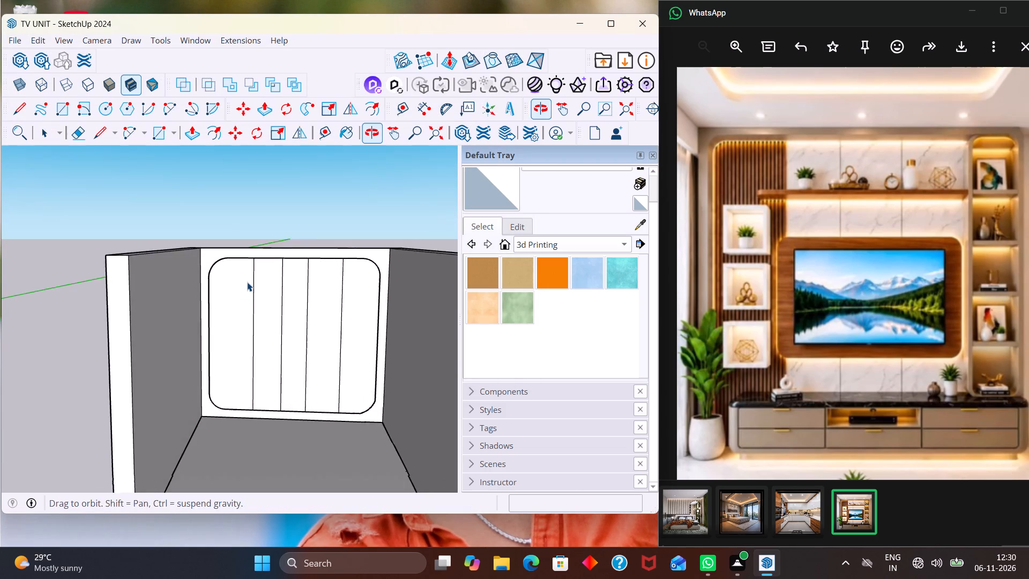
pyautogui.scroll(2, 247, 282)
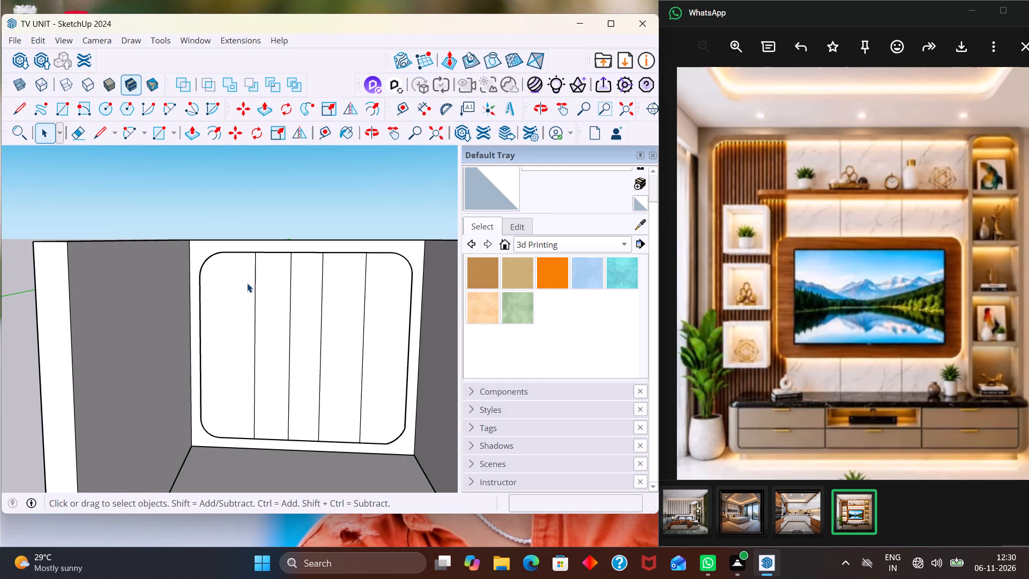
pyautogui.moveTo(240, 293); pyautogui.dragTo(273, 320, button='middle')
pyautogui.scroll(1, 213, 237)
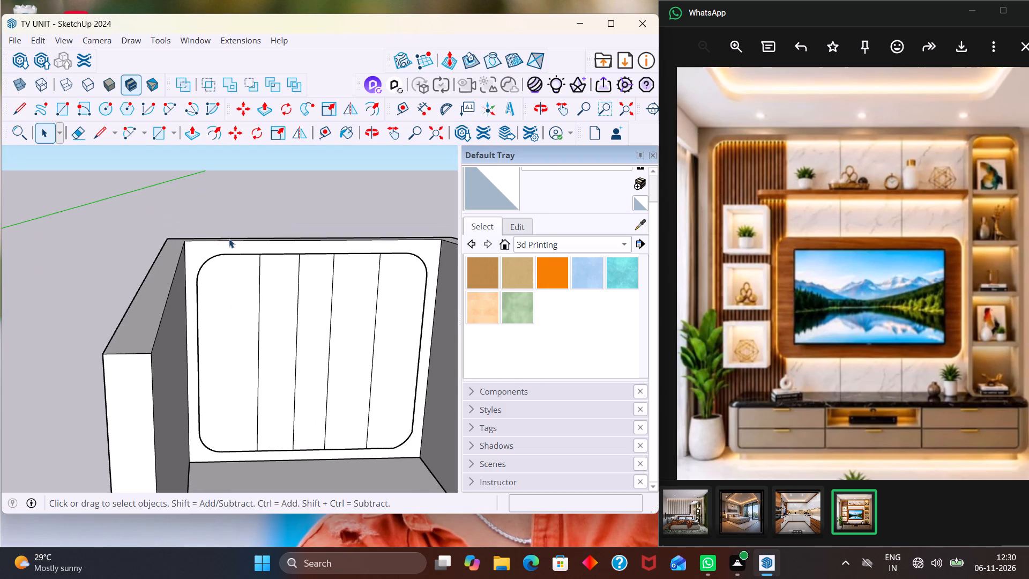
pyautogui.scroll(5, 235, 238)
pyautogui.moveTo(267, 282); pyautogui.dragTo(247, 325, button='middle')
pyautogui.scroll(3, 243, 283)
pyautogui.moveTo(280, 267); pyautogui.dragTo(262, 331, button='middle')
pyautogui.scroll(1, 262, 331)
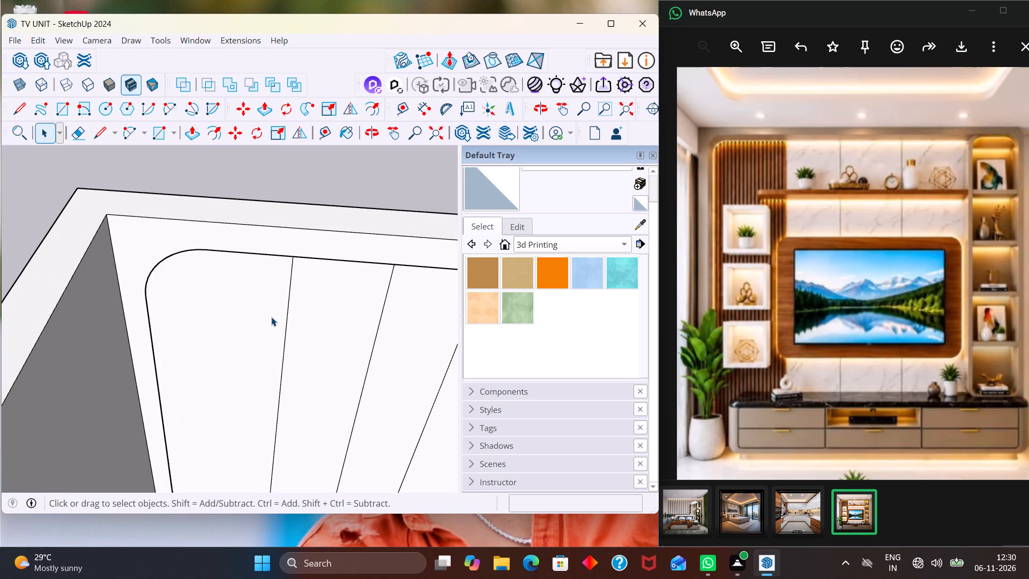
pyautogui.press('r')
pyautogui.scroll(3, 285, 281)
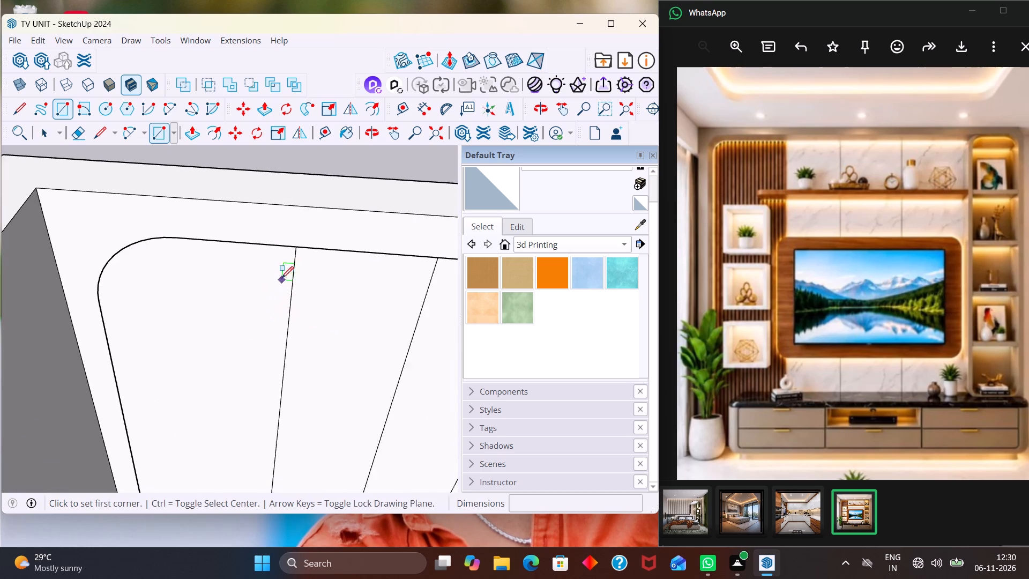
pyautogui.scroll(3, 299, 241)
pyautogui.click(295, 253)
pyautogui.scroll(-5, 266, 289)
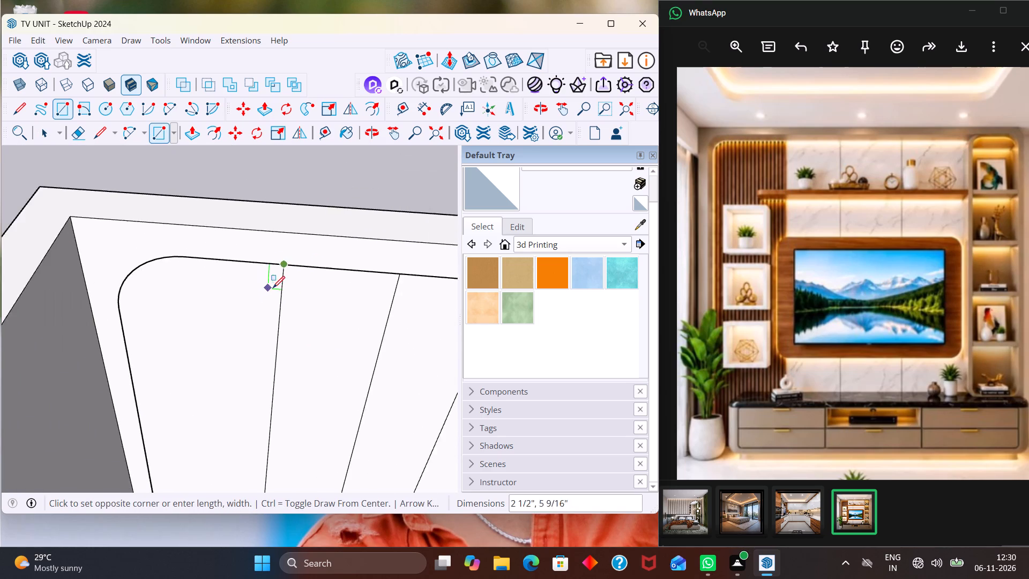
pyautogui.scroll(-8, 273, 288)
pyautogui.scroll(10, 250, 460)
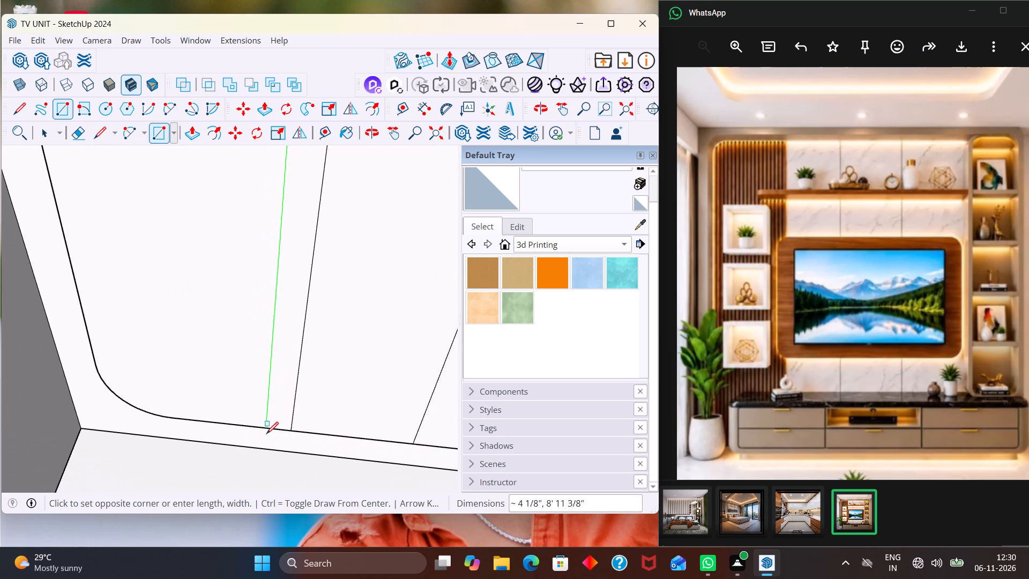
pyautogui.scroll(12, 266, 434)
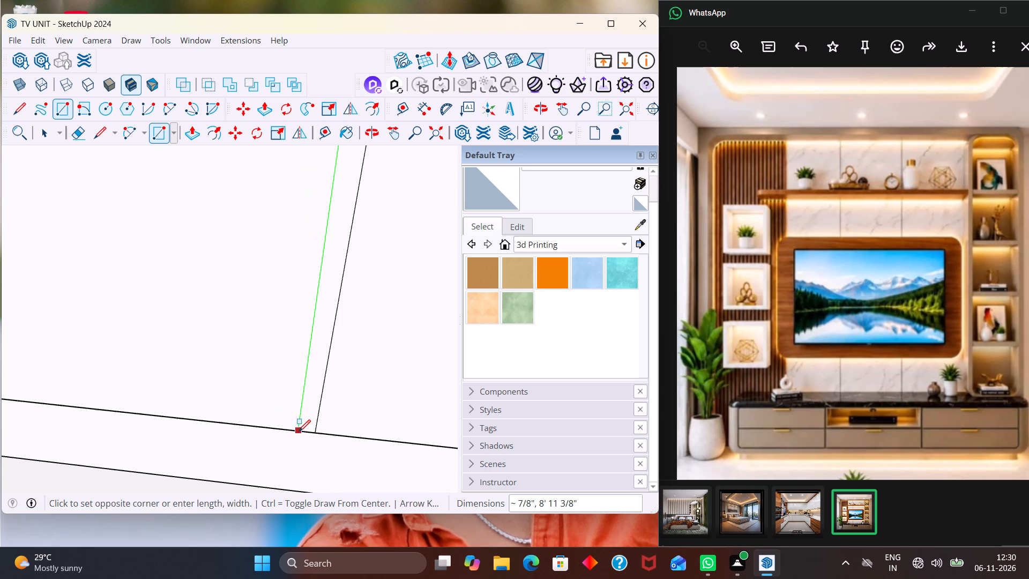
pyautogui.click(299, 432)
pyautogui.press('space')
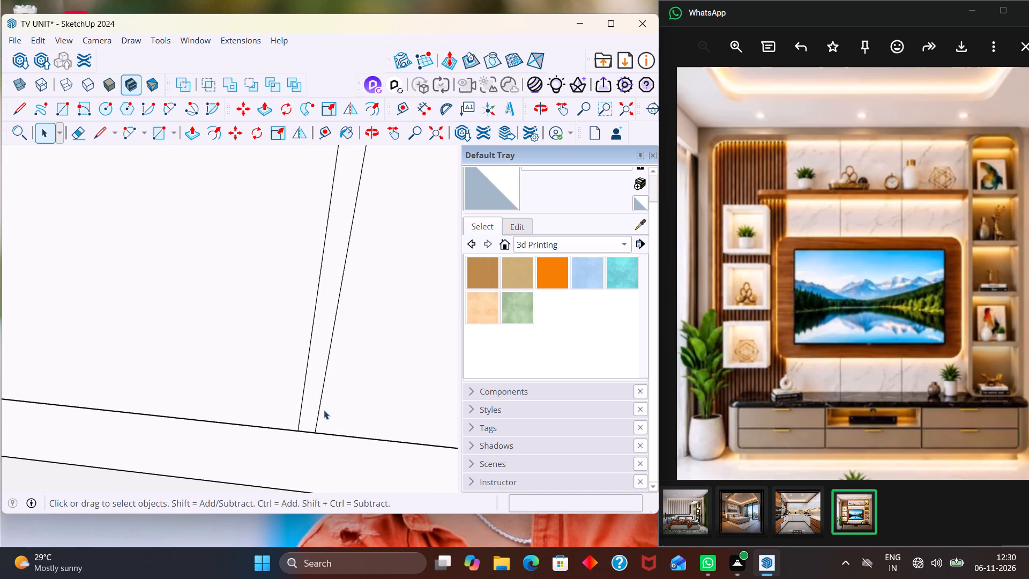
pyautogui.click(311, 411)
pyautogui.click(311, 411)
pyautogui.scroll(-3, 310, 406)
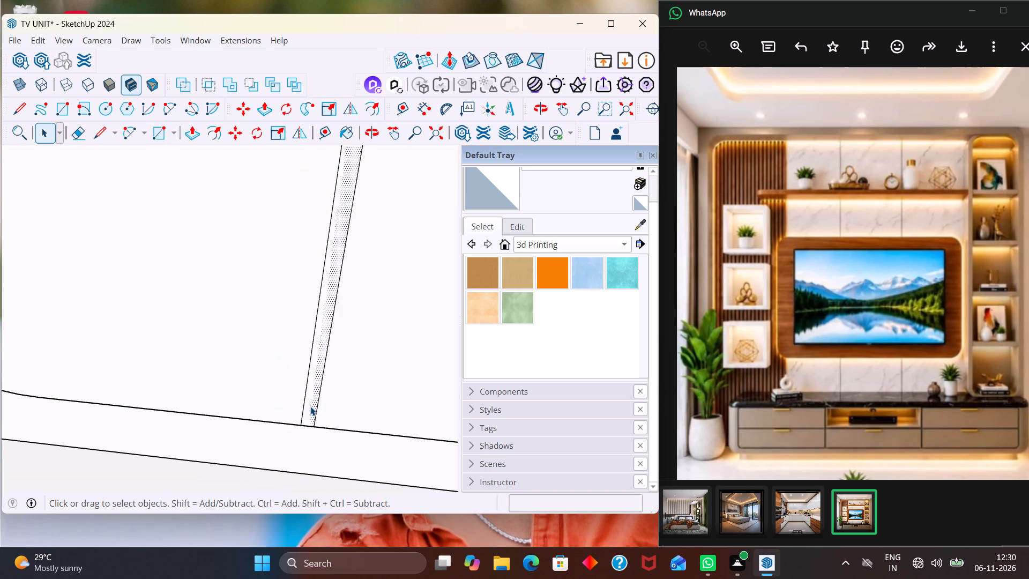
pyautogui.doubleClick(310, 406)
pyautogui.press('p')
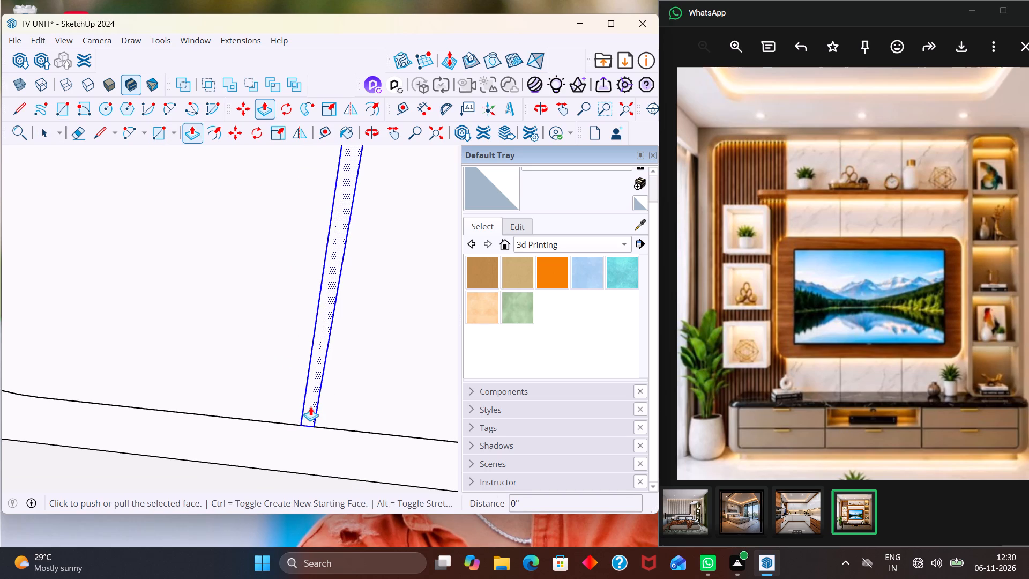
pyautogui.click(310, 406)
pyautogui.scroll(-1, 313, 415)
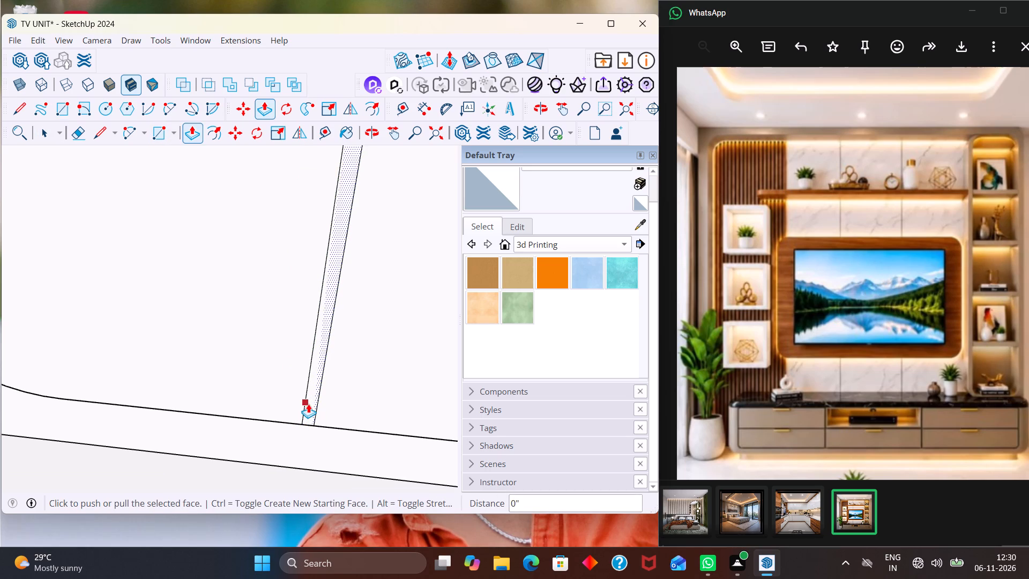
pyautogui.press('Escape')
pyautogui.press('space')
# Close the Default Tray to widen the modelling area.
pyautogui.scroll(-6, 308, 403)
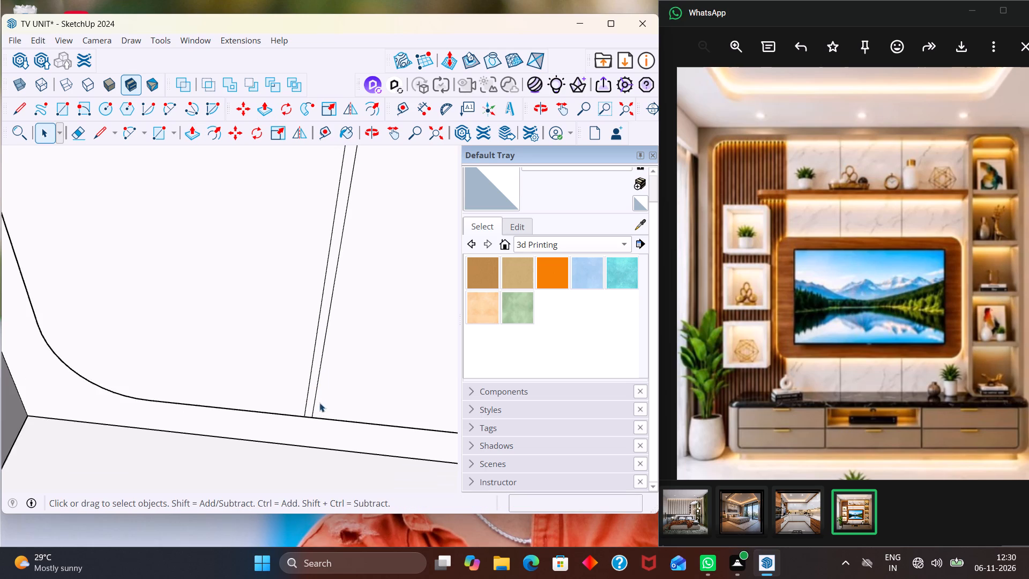
pyautogui.scroll(-19, 319, 403)
pyautogui.moveTo(366, 395); pyautogui.dragTo(267, 350, button='middle')
pyautogui.scroll(-6, 304, 305)
pyautogui.moveTo(326, 353); pyautogui.dragTo(376, 311, button='middle')
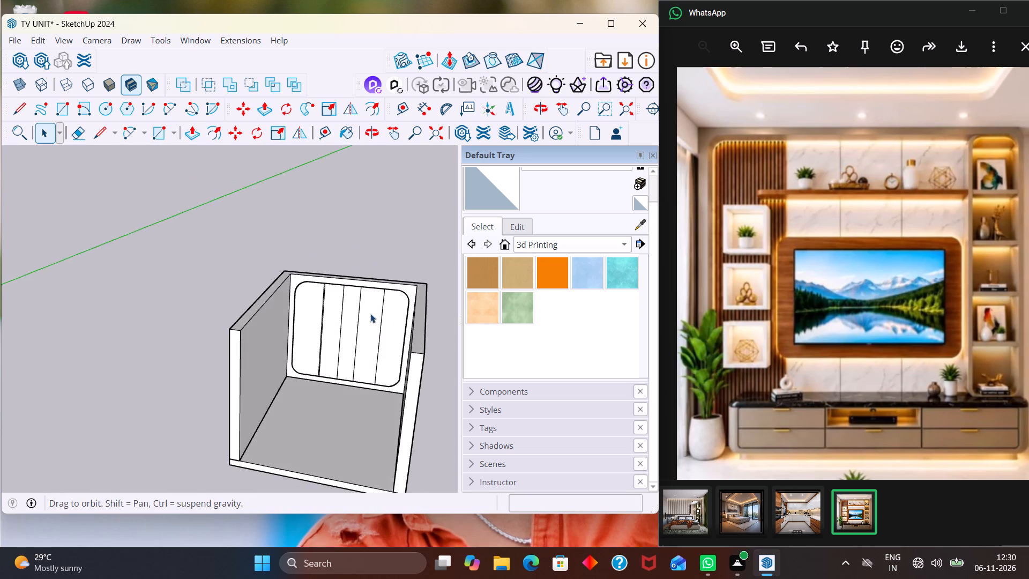
pyautogui.scroll(16, 311, 353)
pyautogui.scroll(-4, 339, 266)
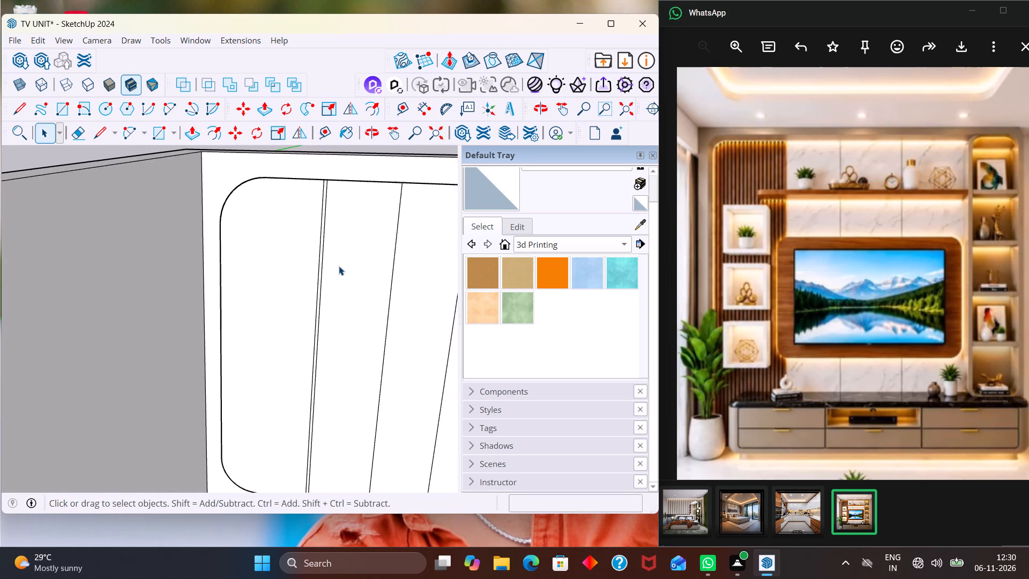
pyautogui.moveTo(344, 288); pyautogui.dragTo(225, 316, button='middle')
pyautogui.scroll(-4, 284, 307)
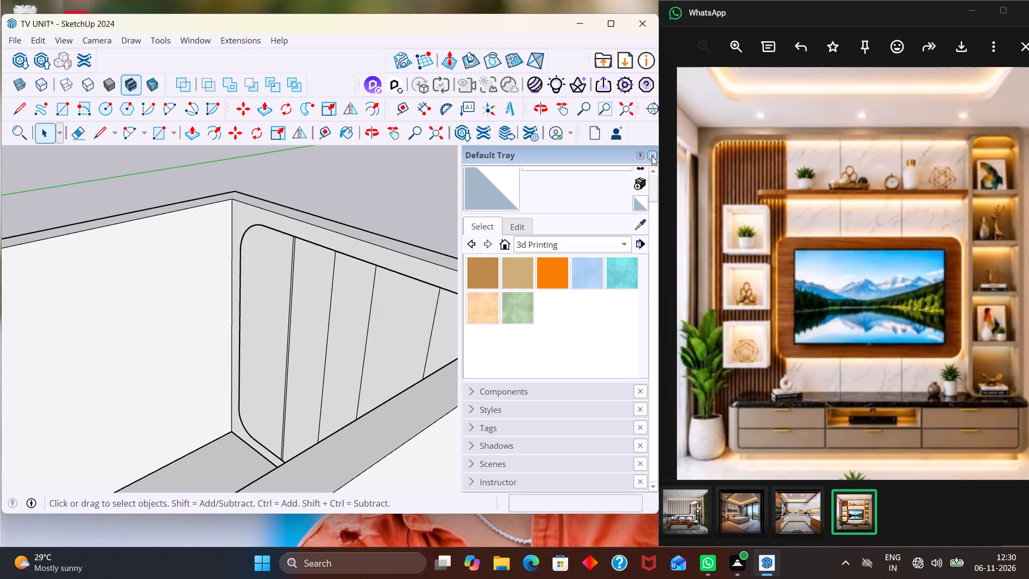
pyautogui.click(653, 156)
# Create a component from the narrow strip's face and edges beside the first dividing line, keeping the default definition settings.
pyautogui.moveTo(396, 311); pyautogui.dragTo(480, 256, button='middle')
pyautogui.moveTo(368, 291); pyautogui.dragTo(416, 350, button='middle')
pyautogui.scroll(4, 388, 289)
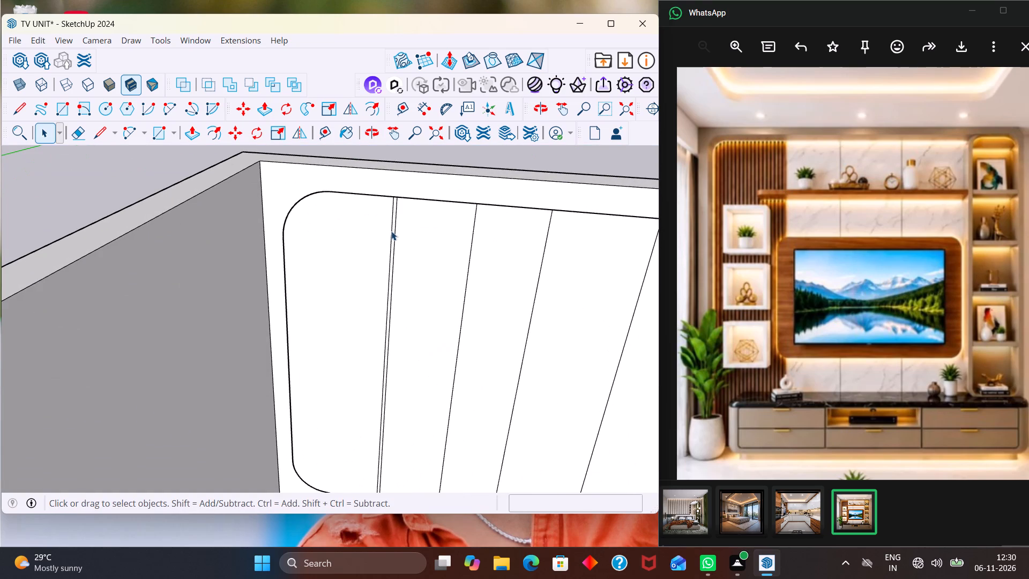
pyautogui.scroll(6, 377, 186)
pyautogui.moveTo(412, 203); pyautogui.dragTo(400, 258, button='middle')
pyautogui.scroll(7, 397, 226)
pyautogui.moveTo(391, 250); pyautogui.dragTo(390, 290, button='middle')
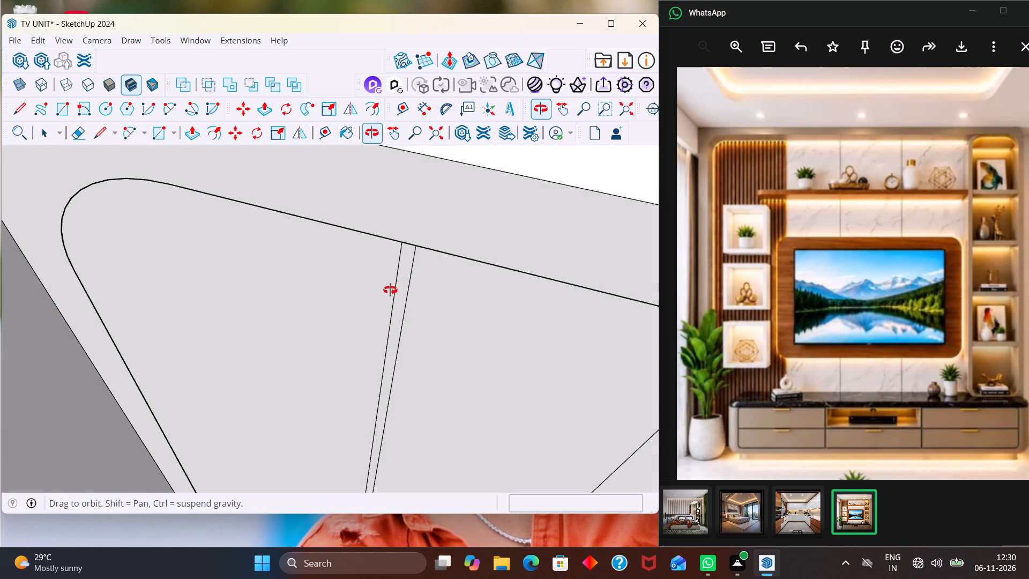
pyautogui.moveTo(390, 290); pyautogui.dragTo(390, 291, button='middle')
pyautogui.click(404, 265)
pyautogui.scroll(4, 419, 247)
pyautogui.doubleClick(405, 253)
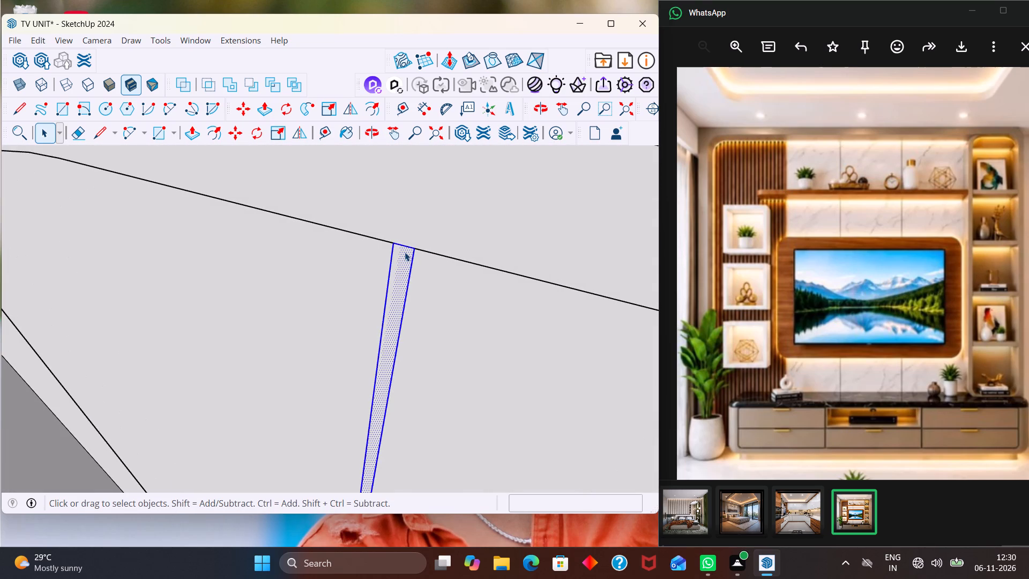
pyautogui.scroll(-5, 414, 236)
pyautogui.rightClick(396, 288)
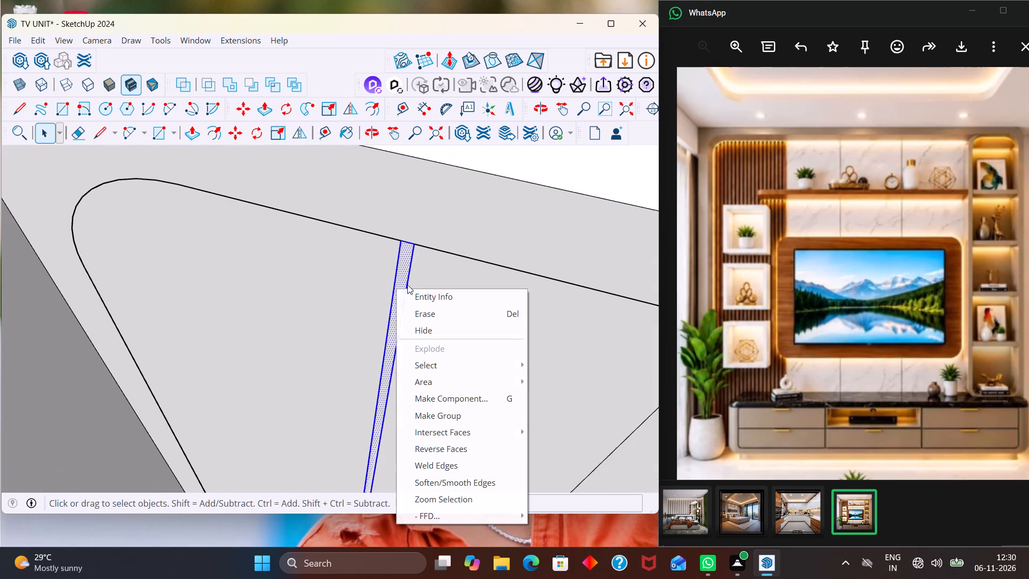
pyautogui.click(444, 403)
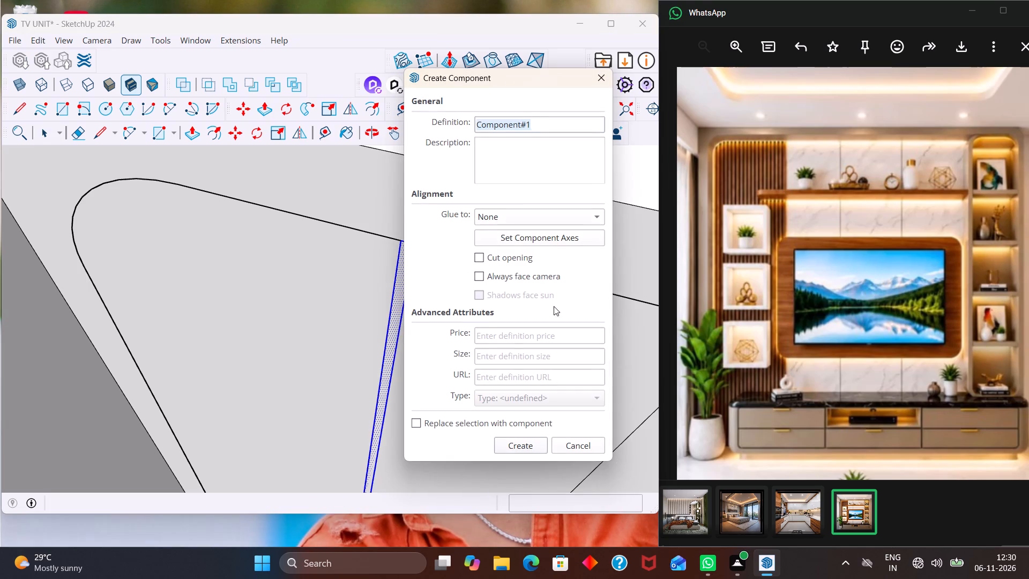
pyautogui.click(522, 449)
# Push/pull the narrow strip's face 3/8" outward from the back-wall panel.
pyautogui.click(399, 303)
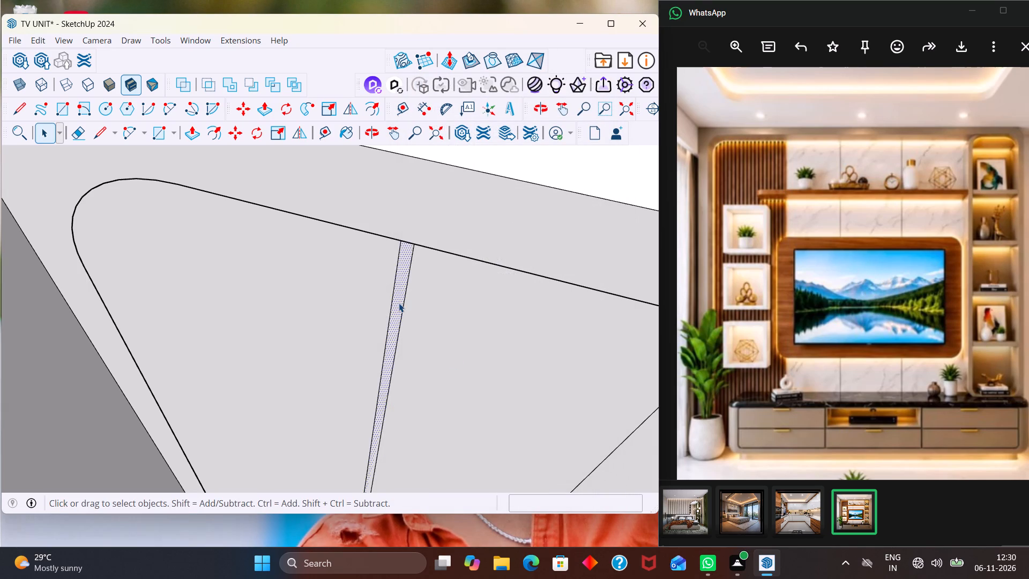
pyautogui.scroll(3, 399, 302)
pyautogui.doubleClick(402, 298)
pyautogui.press('p')
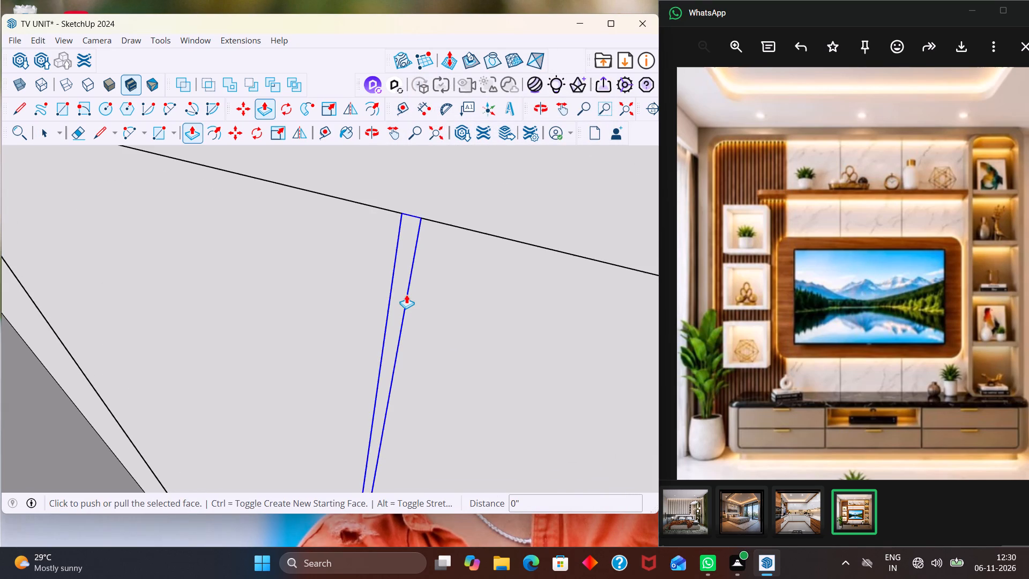
pyautogui.click(403, 293)
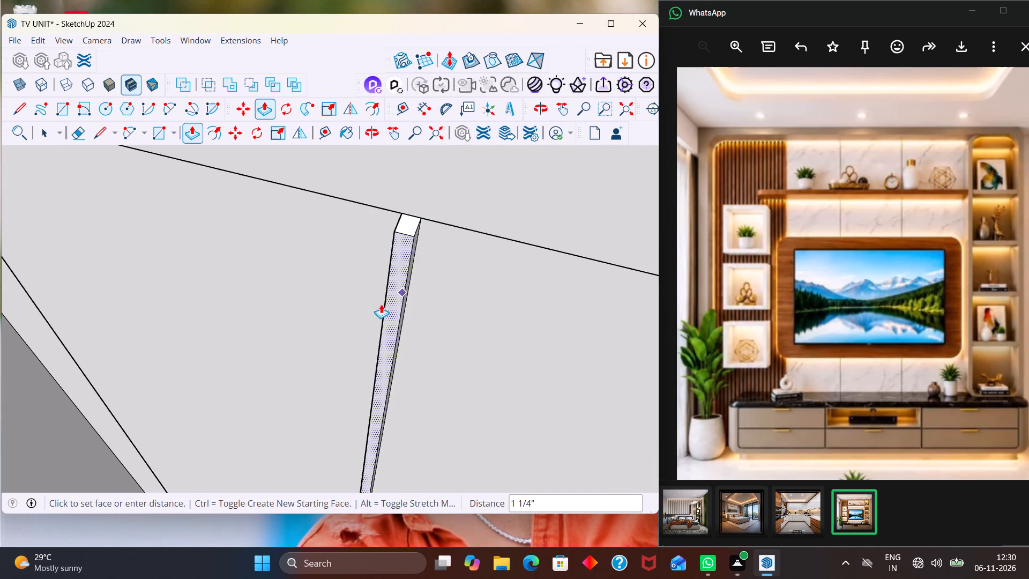
pyautogui.moveTo(386, 300); pyautogui.dragTo(212, 266, button='middle')
pyautogui.scroll(-1, 371, 314)
pyautogui.moveTo(382, 324); pyautogui.dragTo(316, 237, button='middle')
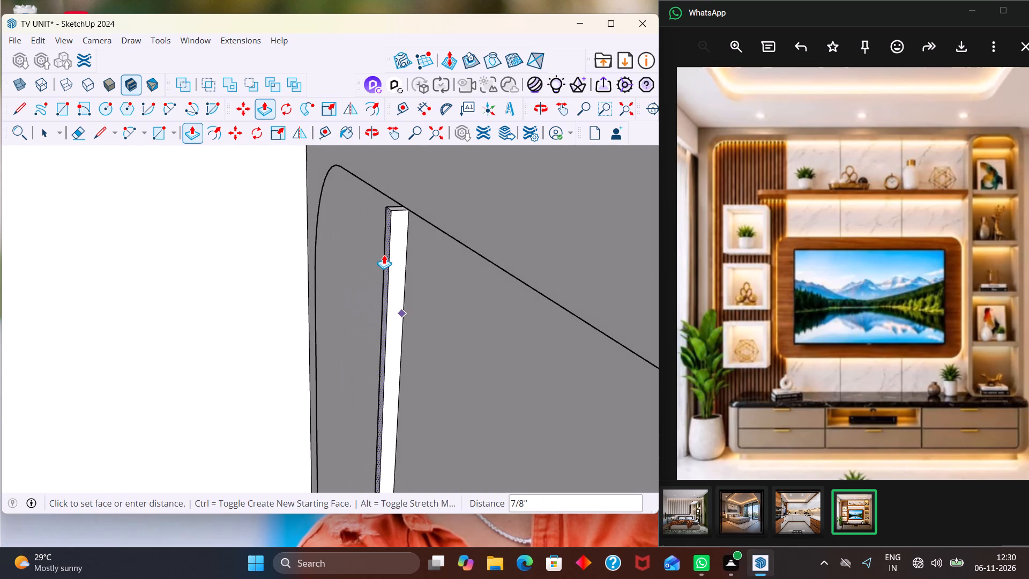
pyautogui.scroll(3, 389, 252)
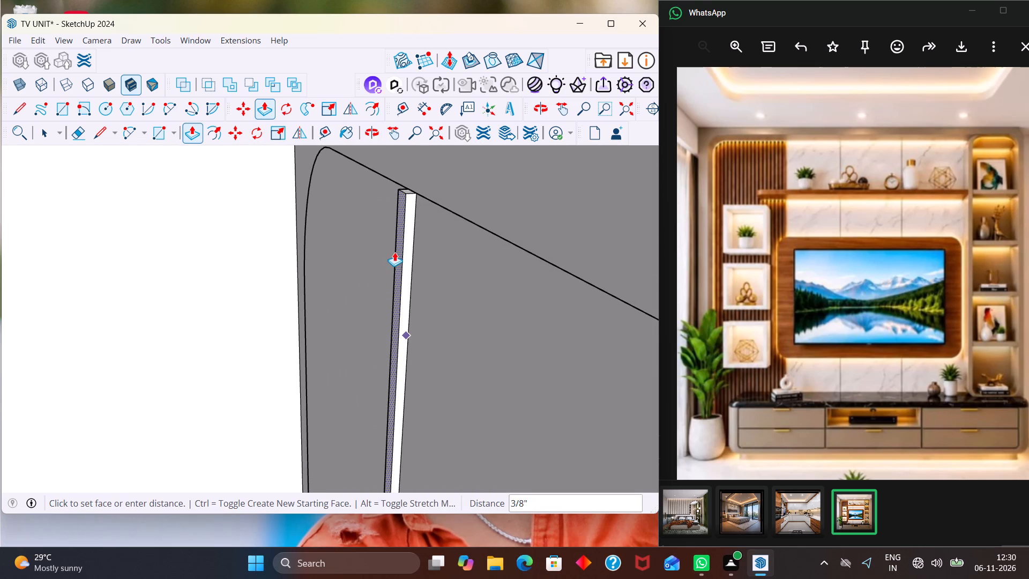
pyautogui.click(394, 252)
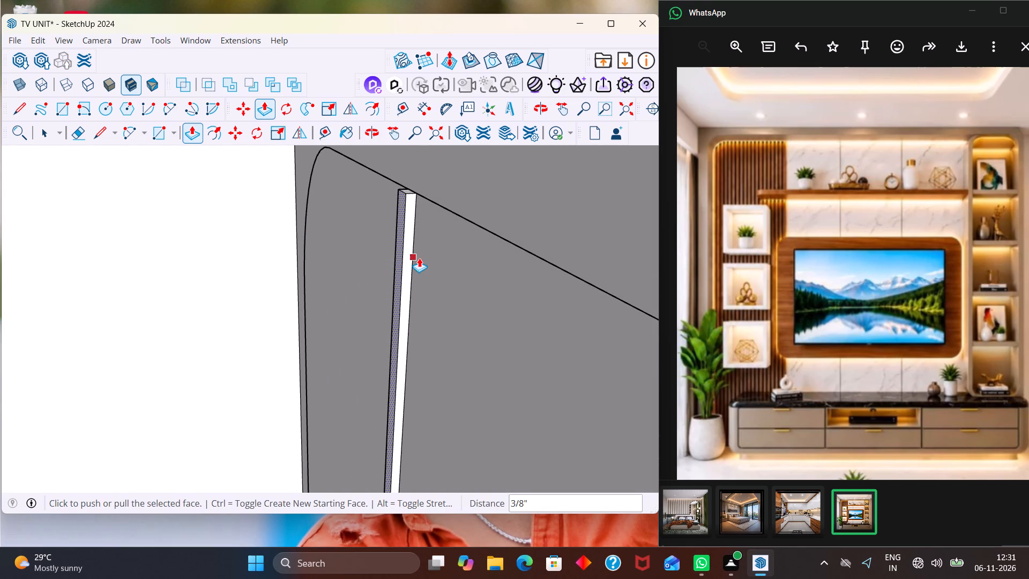
pyautogui.scroll(-1, 423, 258)
pyautogui.press('space')
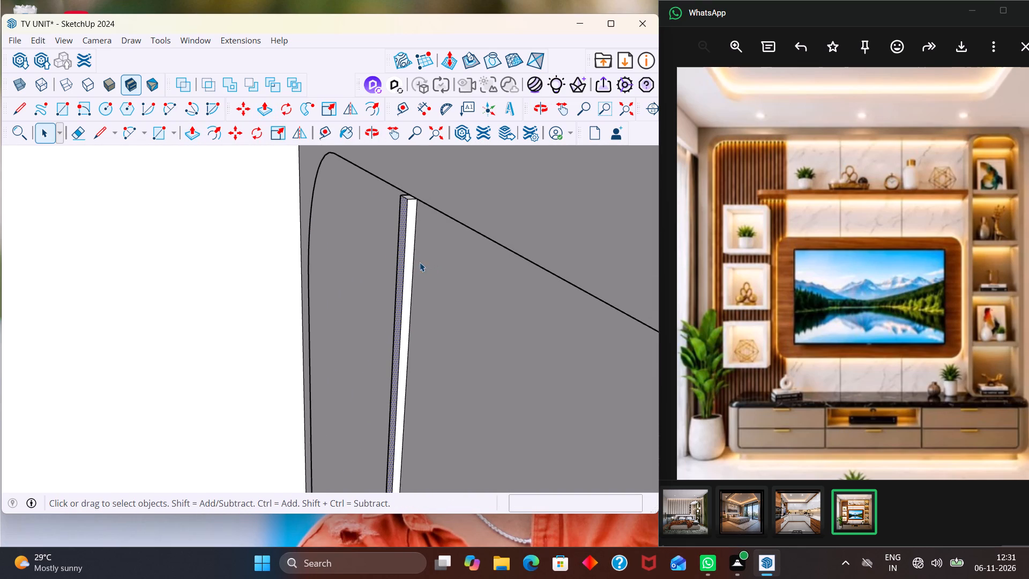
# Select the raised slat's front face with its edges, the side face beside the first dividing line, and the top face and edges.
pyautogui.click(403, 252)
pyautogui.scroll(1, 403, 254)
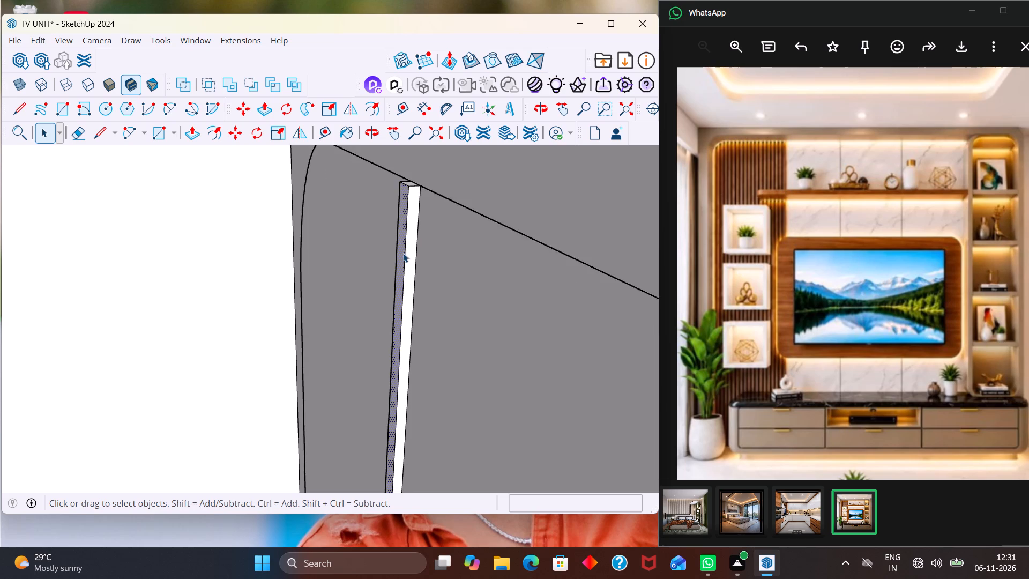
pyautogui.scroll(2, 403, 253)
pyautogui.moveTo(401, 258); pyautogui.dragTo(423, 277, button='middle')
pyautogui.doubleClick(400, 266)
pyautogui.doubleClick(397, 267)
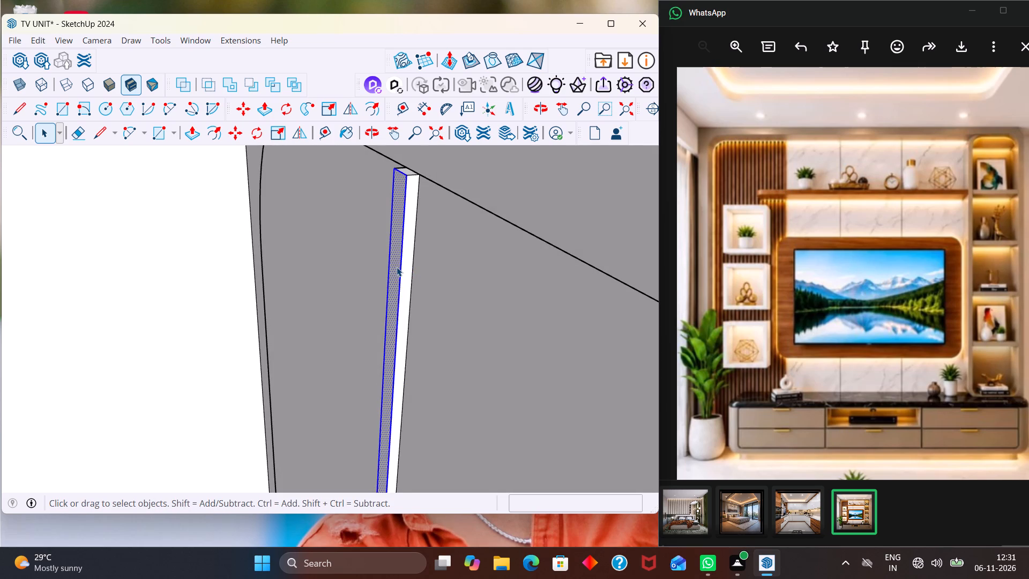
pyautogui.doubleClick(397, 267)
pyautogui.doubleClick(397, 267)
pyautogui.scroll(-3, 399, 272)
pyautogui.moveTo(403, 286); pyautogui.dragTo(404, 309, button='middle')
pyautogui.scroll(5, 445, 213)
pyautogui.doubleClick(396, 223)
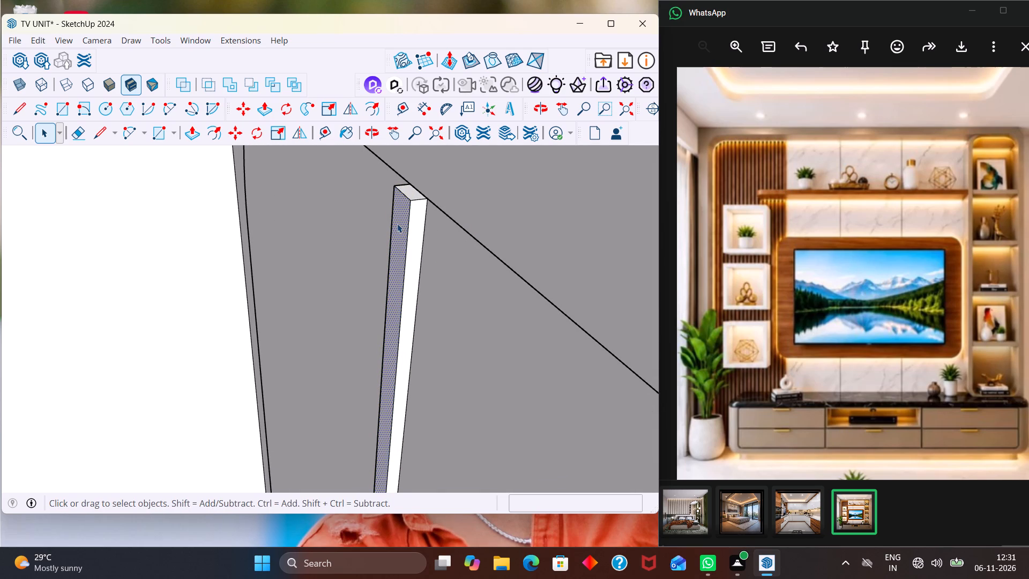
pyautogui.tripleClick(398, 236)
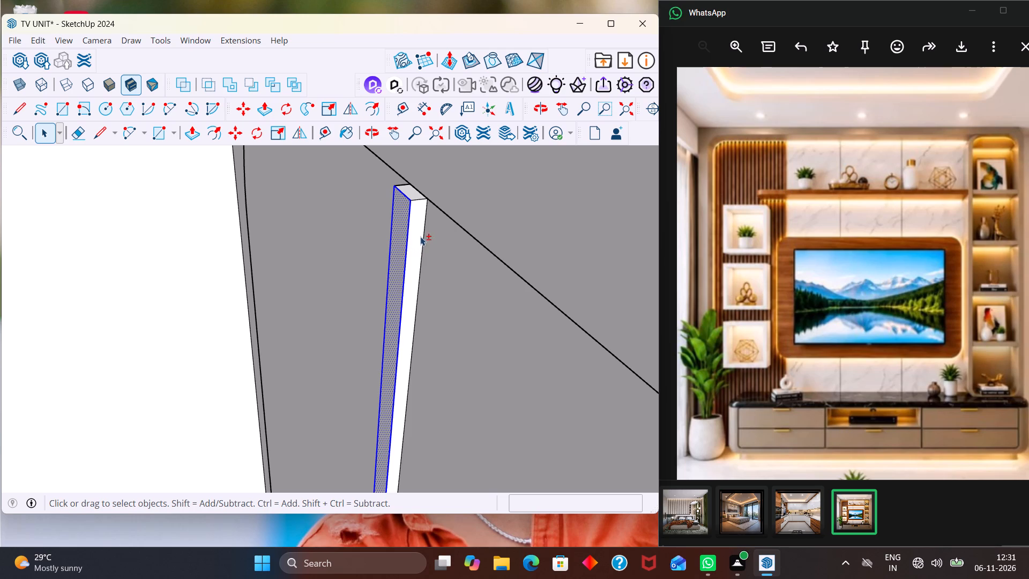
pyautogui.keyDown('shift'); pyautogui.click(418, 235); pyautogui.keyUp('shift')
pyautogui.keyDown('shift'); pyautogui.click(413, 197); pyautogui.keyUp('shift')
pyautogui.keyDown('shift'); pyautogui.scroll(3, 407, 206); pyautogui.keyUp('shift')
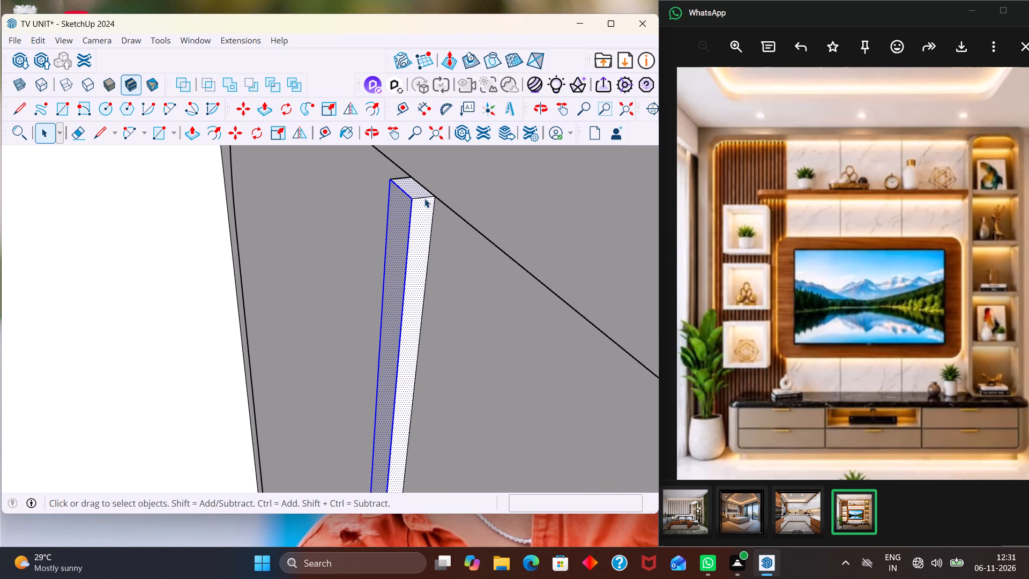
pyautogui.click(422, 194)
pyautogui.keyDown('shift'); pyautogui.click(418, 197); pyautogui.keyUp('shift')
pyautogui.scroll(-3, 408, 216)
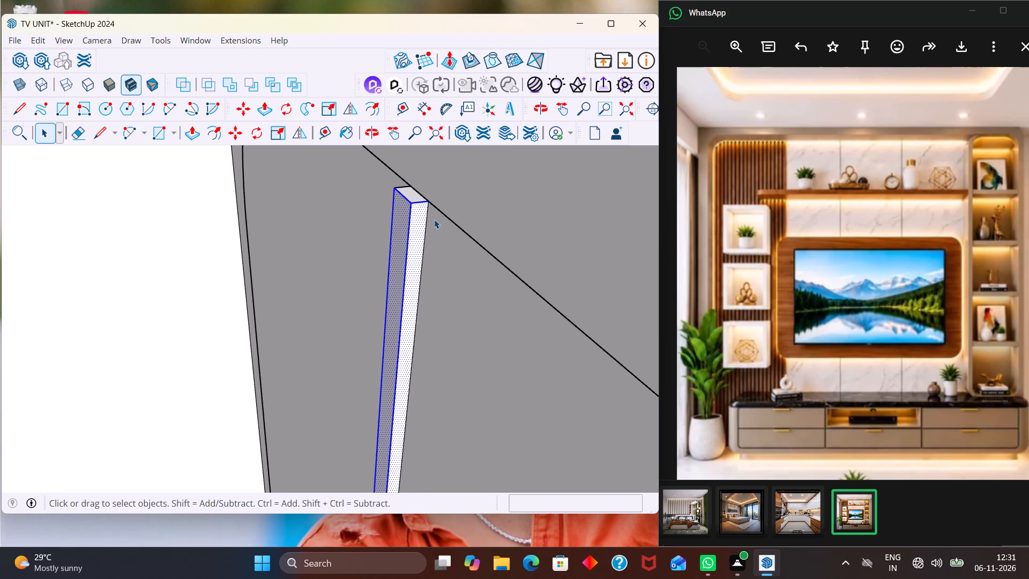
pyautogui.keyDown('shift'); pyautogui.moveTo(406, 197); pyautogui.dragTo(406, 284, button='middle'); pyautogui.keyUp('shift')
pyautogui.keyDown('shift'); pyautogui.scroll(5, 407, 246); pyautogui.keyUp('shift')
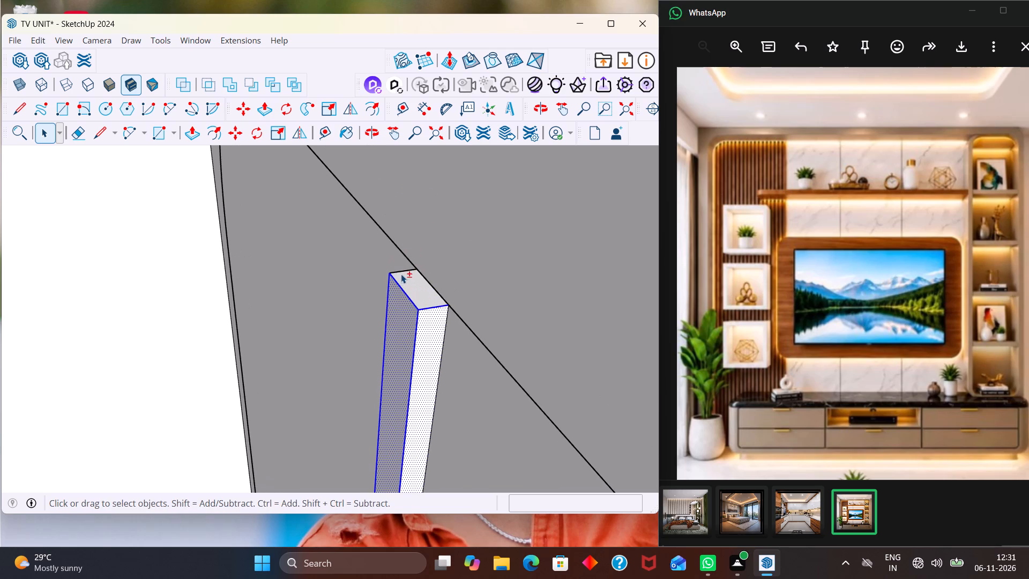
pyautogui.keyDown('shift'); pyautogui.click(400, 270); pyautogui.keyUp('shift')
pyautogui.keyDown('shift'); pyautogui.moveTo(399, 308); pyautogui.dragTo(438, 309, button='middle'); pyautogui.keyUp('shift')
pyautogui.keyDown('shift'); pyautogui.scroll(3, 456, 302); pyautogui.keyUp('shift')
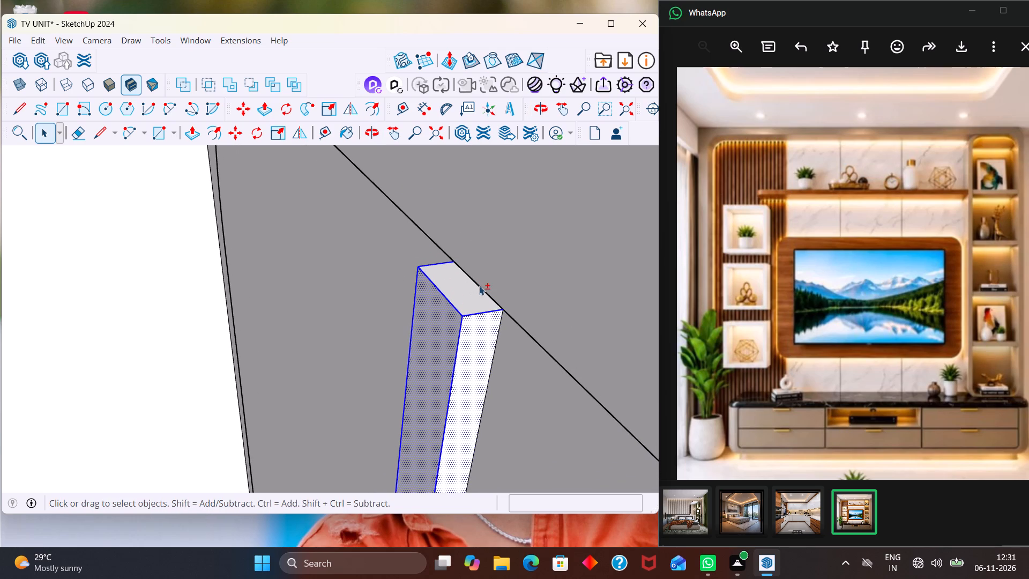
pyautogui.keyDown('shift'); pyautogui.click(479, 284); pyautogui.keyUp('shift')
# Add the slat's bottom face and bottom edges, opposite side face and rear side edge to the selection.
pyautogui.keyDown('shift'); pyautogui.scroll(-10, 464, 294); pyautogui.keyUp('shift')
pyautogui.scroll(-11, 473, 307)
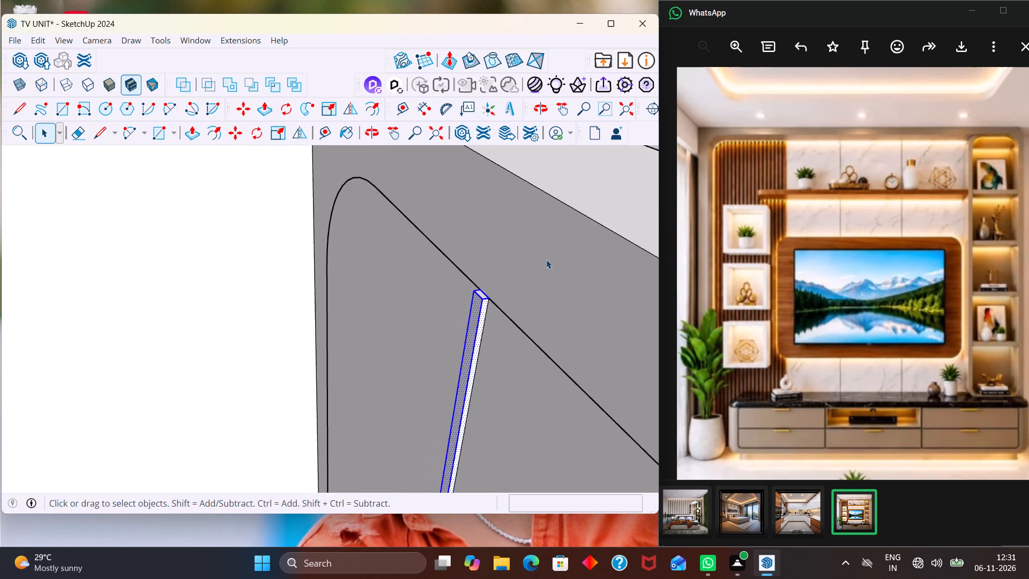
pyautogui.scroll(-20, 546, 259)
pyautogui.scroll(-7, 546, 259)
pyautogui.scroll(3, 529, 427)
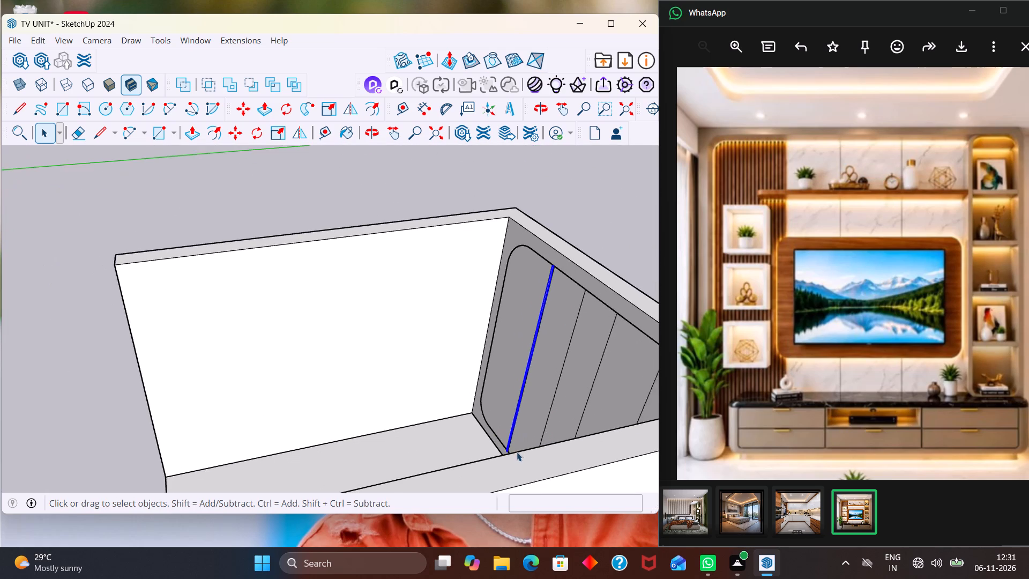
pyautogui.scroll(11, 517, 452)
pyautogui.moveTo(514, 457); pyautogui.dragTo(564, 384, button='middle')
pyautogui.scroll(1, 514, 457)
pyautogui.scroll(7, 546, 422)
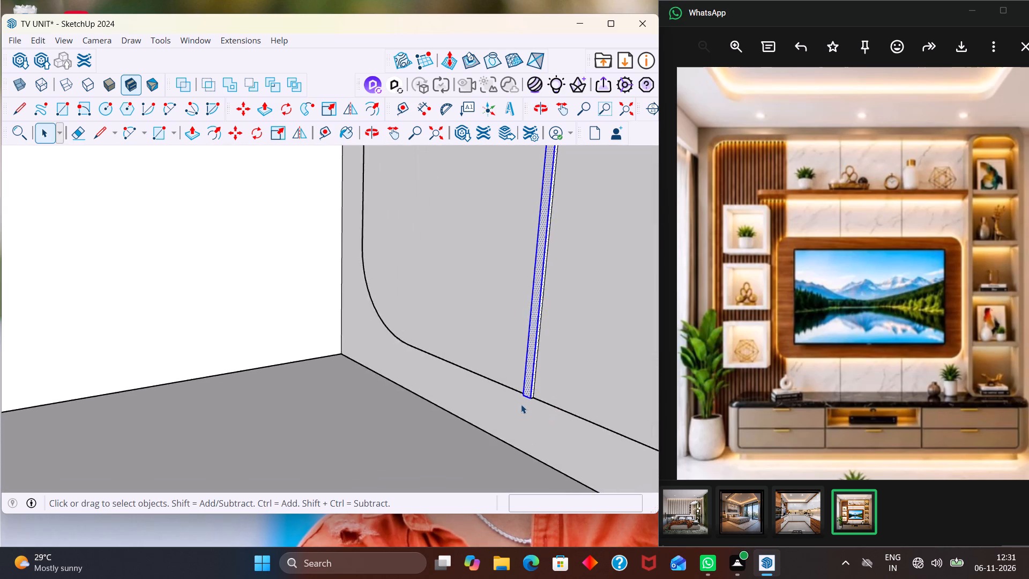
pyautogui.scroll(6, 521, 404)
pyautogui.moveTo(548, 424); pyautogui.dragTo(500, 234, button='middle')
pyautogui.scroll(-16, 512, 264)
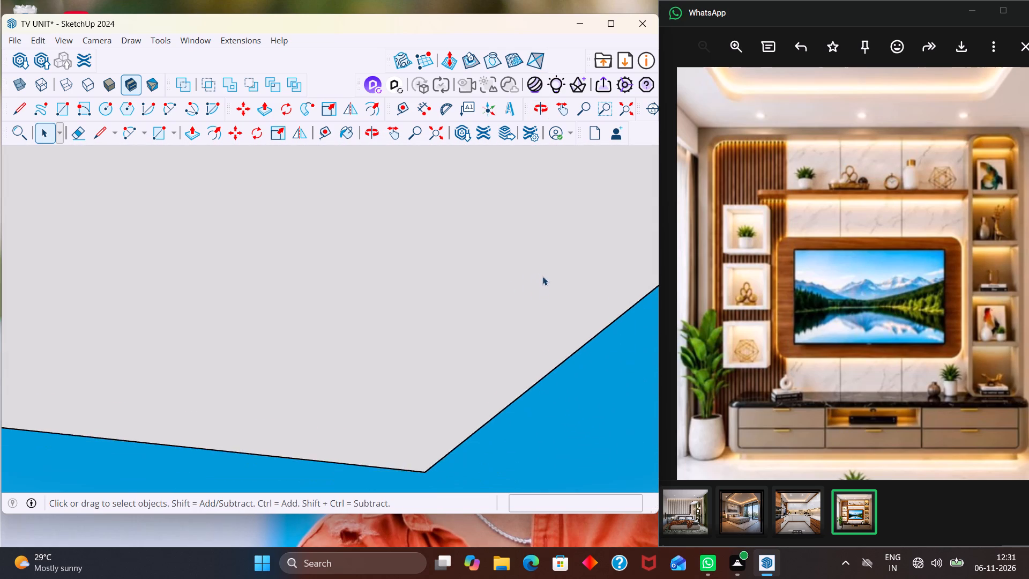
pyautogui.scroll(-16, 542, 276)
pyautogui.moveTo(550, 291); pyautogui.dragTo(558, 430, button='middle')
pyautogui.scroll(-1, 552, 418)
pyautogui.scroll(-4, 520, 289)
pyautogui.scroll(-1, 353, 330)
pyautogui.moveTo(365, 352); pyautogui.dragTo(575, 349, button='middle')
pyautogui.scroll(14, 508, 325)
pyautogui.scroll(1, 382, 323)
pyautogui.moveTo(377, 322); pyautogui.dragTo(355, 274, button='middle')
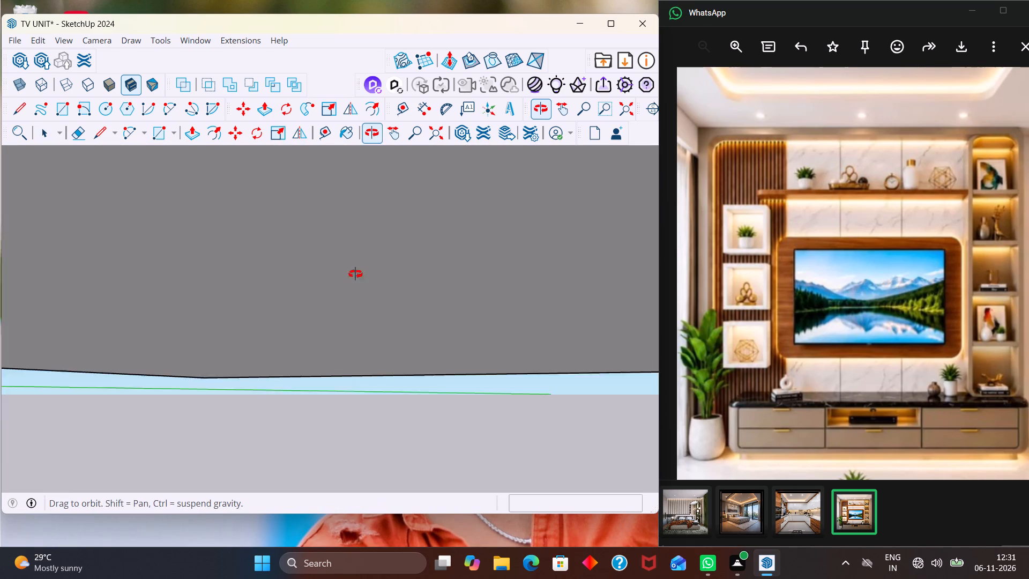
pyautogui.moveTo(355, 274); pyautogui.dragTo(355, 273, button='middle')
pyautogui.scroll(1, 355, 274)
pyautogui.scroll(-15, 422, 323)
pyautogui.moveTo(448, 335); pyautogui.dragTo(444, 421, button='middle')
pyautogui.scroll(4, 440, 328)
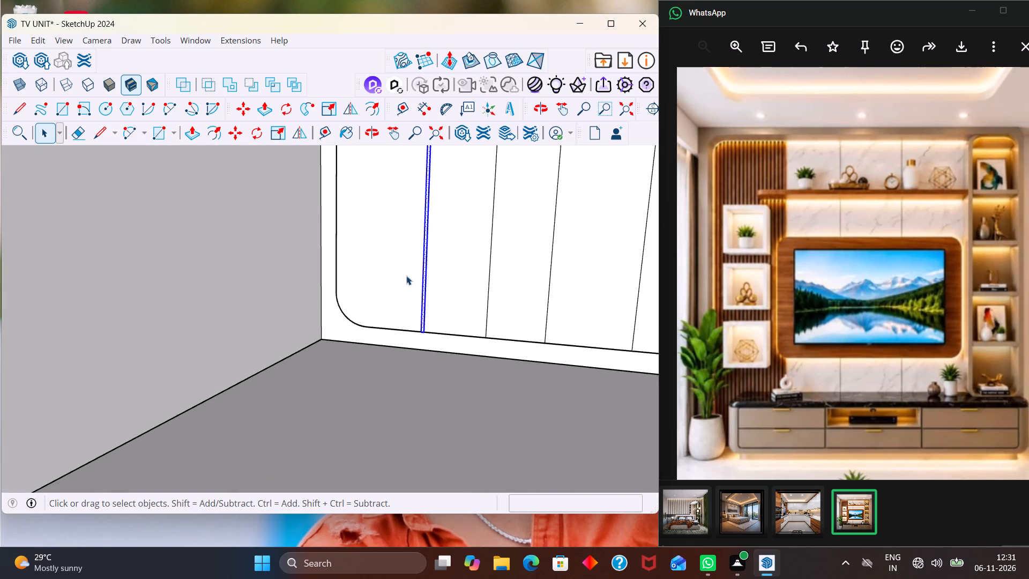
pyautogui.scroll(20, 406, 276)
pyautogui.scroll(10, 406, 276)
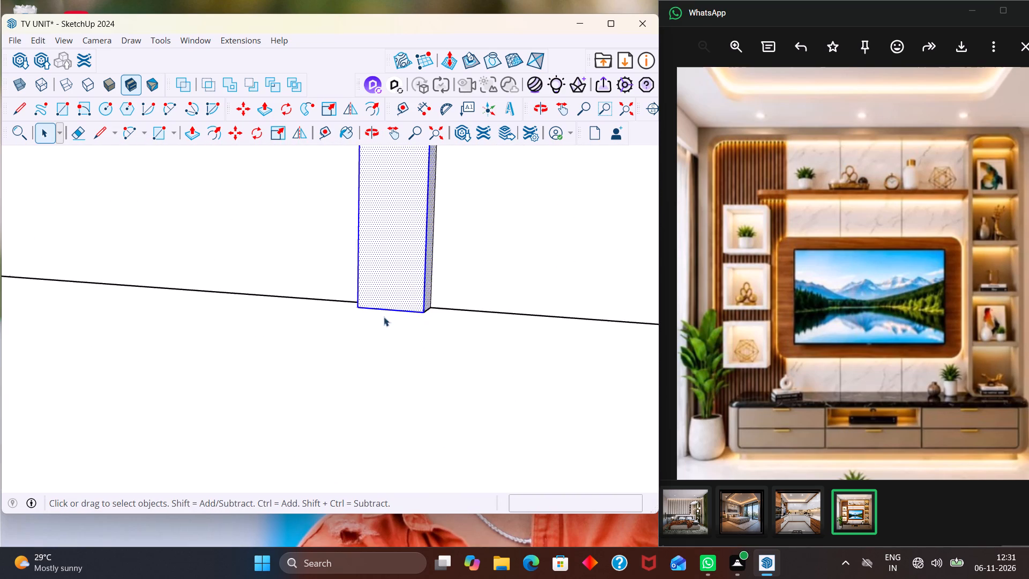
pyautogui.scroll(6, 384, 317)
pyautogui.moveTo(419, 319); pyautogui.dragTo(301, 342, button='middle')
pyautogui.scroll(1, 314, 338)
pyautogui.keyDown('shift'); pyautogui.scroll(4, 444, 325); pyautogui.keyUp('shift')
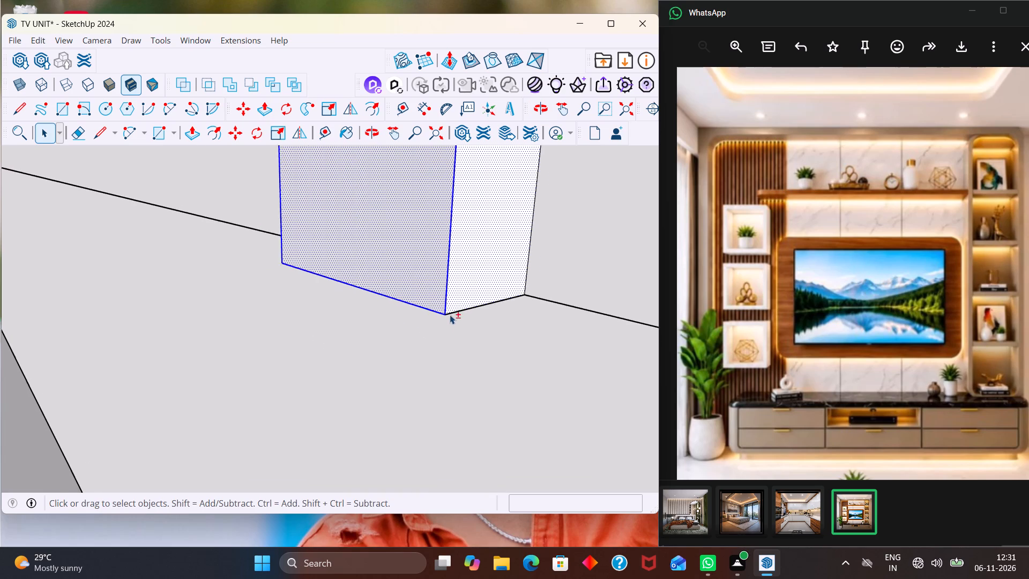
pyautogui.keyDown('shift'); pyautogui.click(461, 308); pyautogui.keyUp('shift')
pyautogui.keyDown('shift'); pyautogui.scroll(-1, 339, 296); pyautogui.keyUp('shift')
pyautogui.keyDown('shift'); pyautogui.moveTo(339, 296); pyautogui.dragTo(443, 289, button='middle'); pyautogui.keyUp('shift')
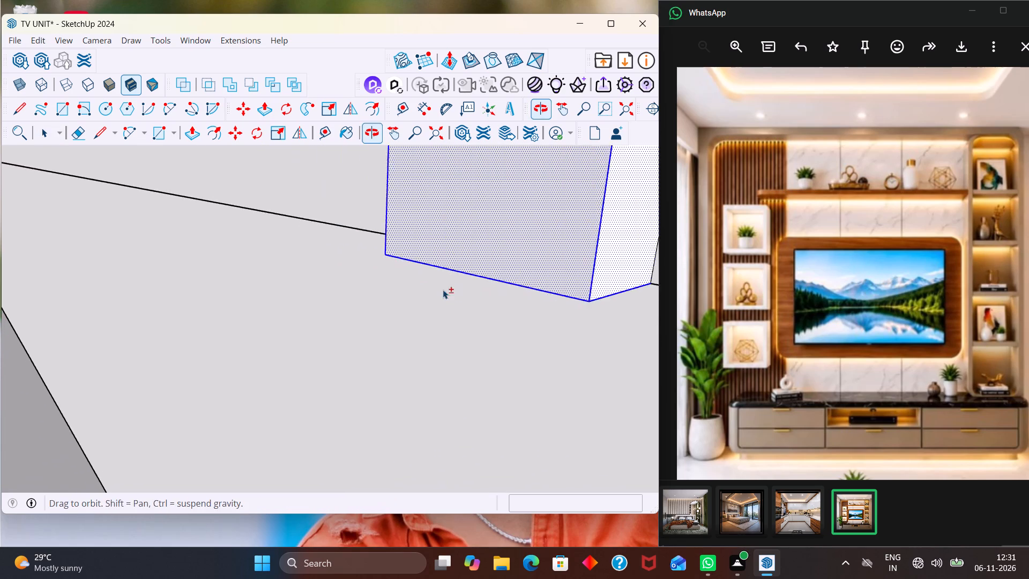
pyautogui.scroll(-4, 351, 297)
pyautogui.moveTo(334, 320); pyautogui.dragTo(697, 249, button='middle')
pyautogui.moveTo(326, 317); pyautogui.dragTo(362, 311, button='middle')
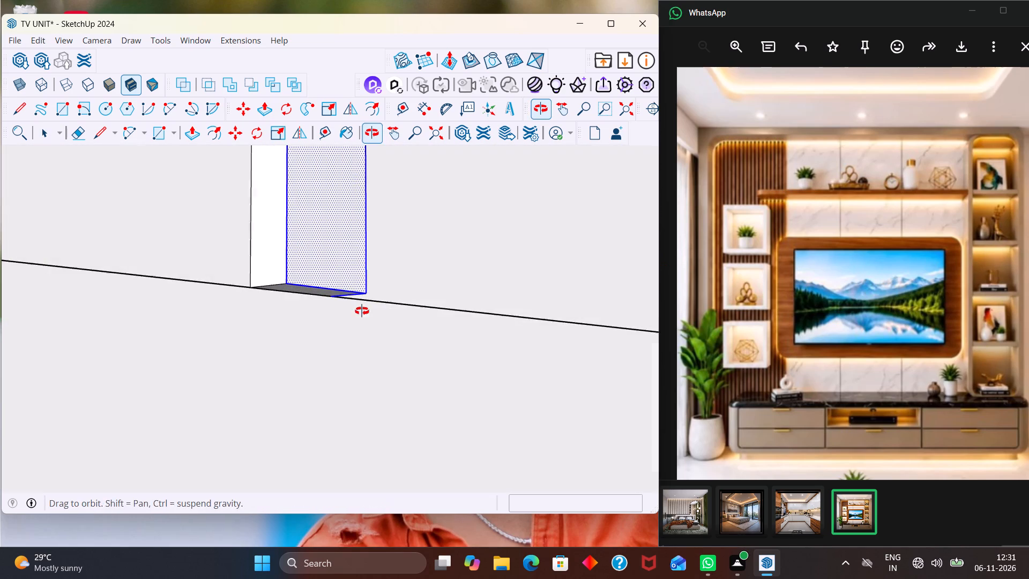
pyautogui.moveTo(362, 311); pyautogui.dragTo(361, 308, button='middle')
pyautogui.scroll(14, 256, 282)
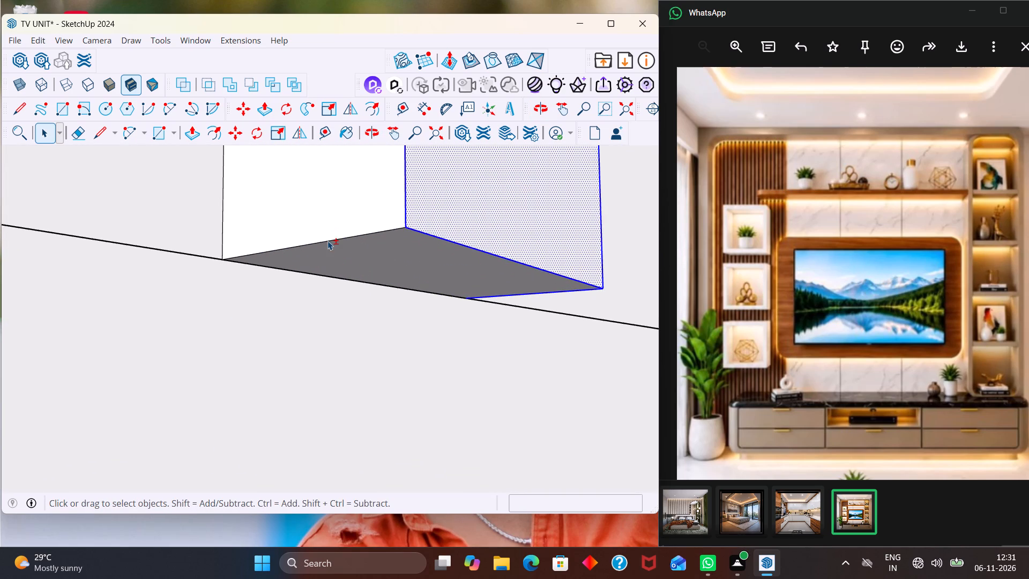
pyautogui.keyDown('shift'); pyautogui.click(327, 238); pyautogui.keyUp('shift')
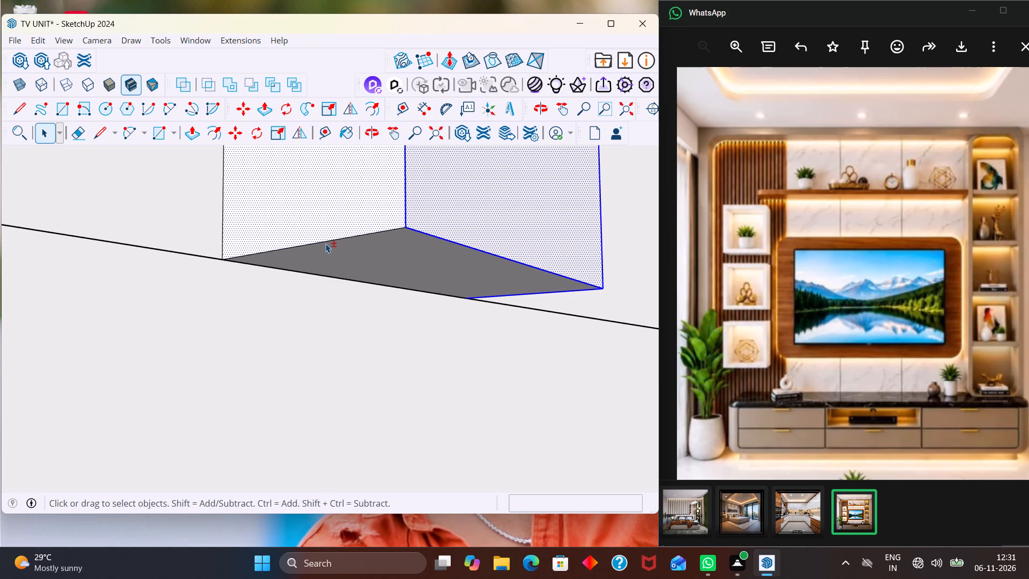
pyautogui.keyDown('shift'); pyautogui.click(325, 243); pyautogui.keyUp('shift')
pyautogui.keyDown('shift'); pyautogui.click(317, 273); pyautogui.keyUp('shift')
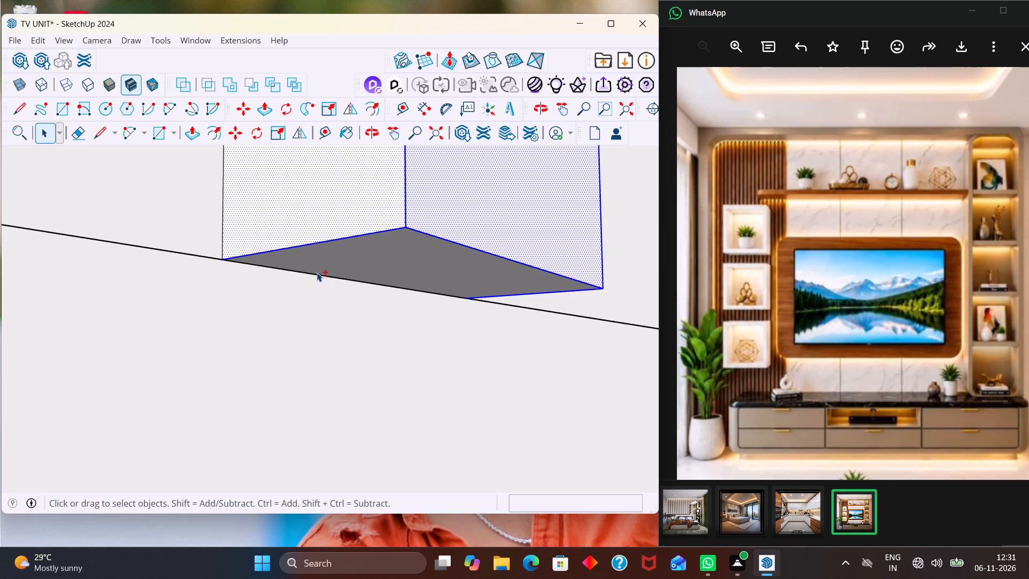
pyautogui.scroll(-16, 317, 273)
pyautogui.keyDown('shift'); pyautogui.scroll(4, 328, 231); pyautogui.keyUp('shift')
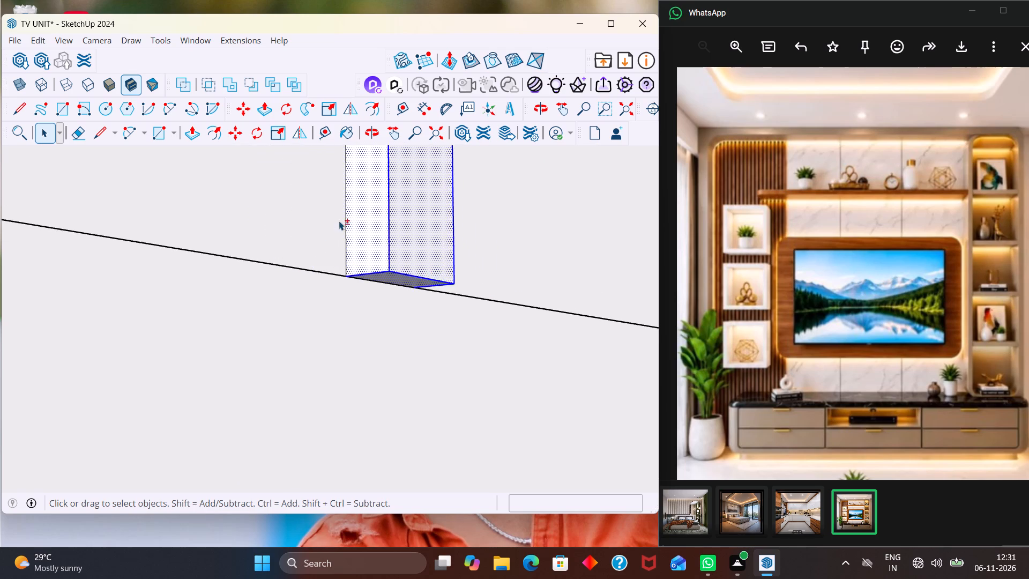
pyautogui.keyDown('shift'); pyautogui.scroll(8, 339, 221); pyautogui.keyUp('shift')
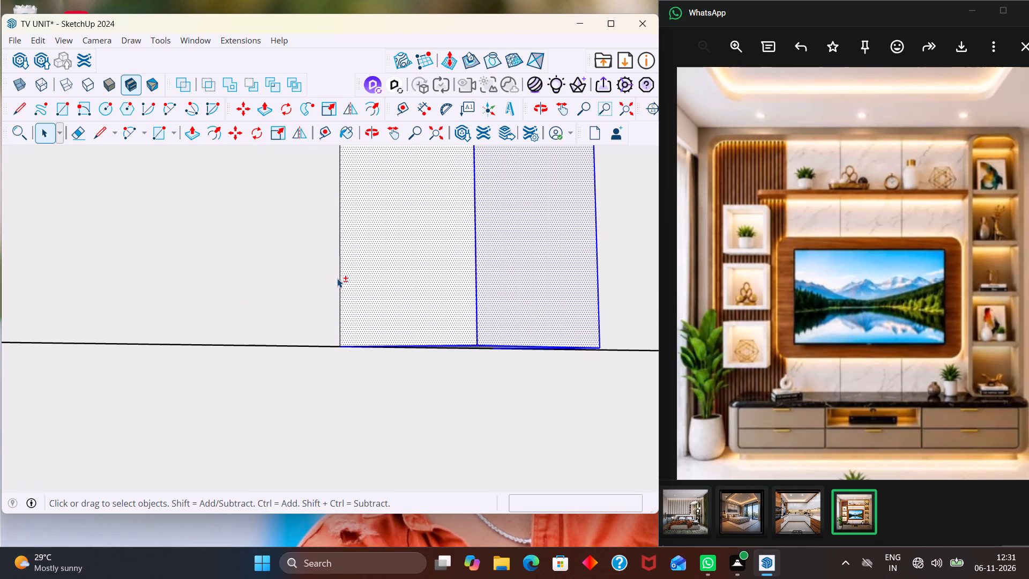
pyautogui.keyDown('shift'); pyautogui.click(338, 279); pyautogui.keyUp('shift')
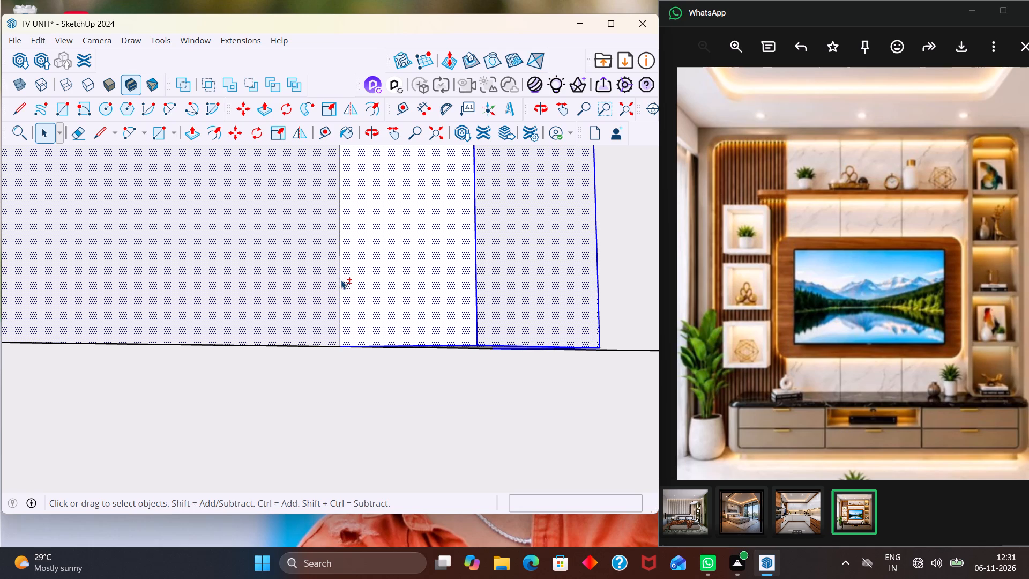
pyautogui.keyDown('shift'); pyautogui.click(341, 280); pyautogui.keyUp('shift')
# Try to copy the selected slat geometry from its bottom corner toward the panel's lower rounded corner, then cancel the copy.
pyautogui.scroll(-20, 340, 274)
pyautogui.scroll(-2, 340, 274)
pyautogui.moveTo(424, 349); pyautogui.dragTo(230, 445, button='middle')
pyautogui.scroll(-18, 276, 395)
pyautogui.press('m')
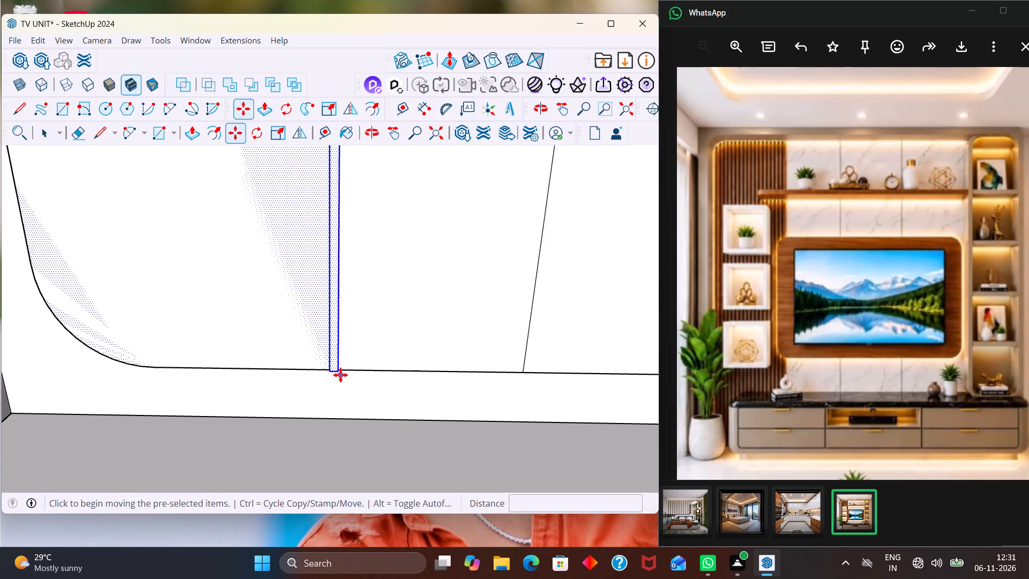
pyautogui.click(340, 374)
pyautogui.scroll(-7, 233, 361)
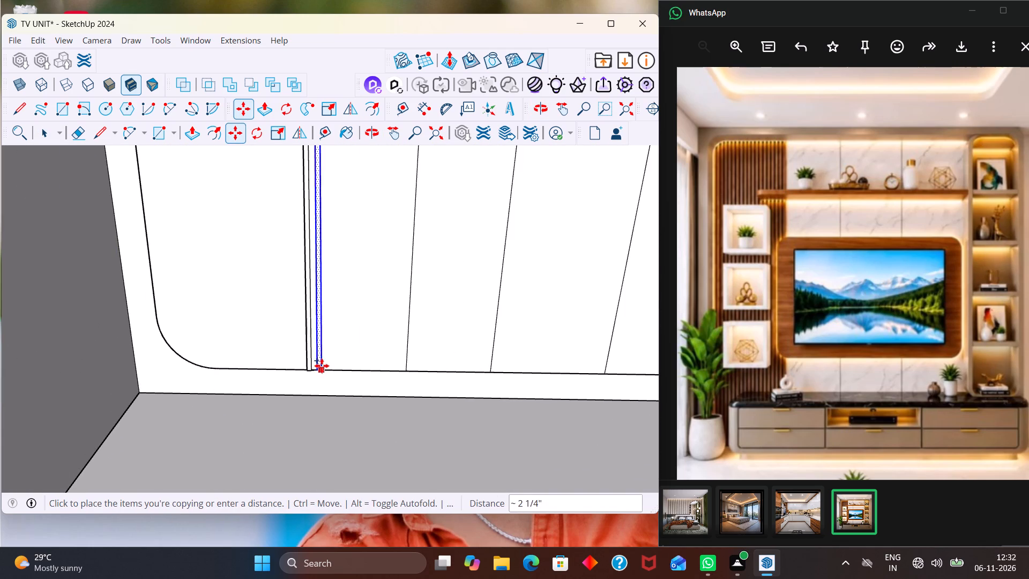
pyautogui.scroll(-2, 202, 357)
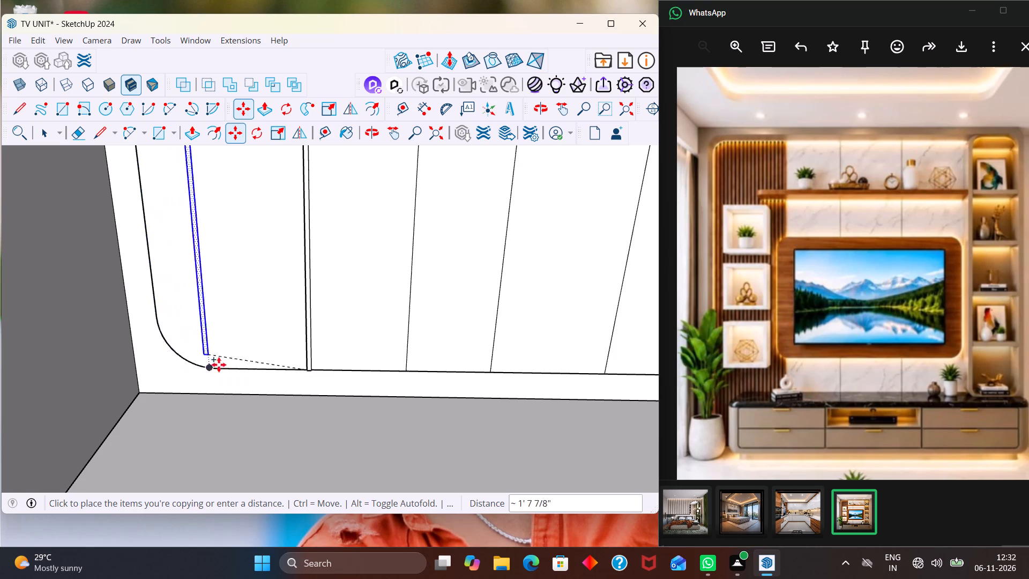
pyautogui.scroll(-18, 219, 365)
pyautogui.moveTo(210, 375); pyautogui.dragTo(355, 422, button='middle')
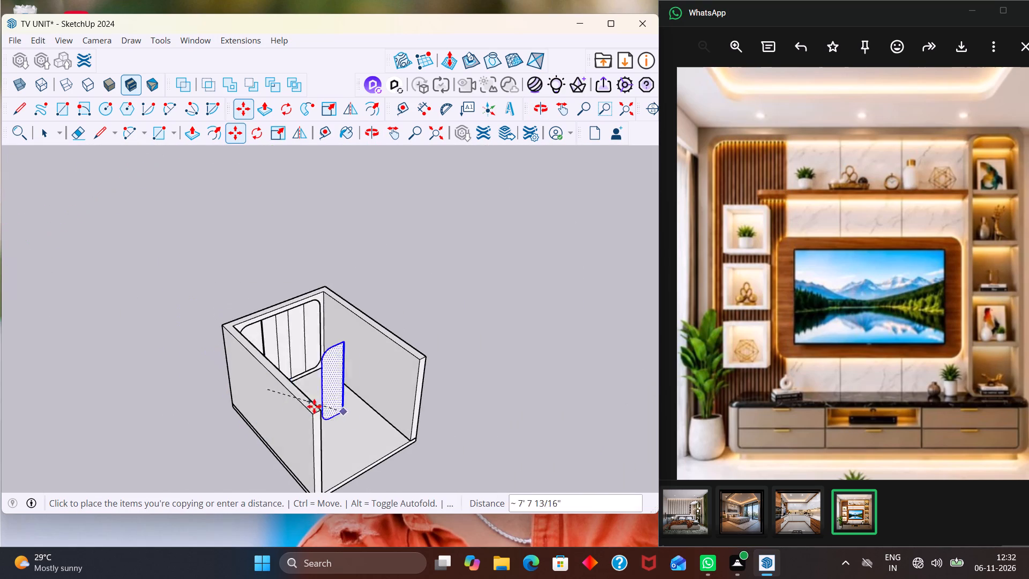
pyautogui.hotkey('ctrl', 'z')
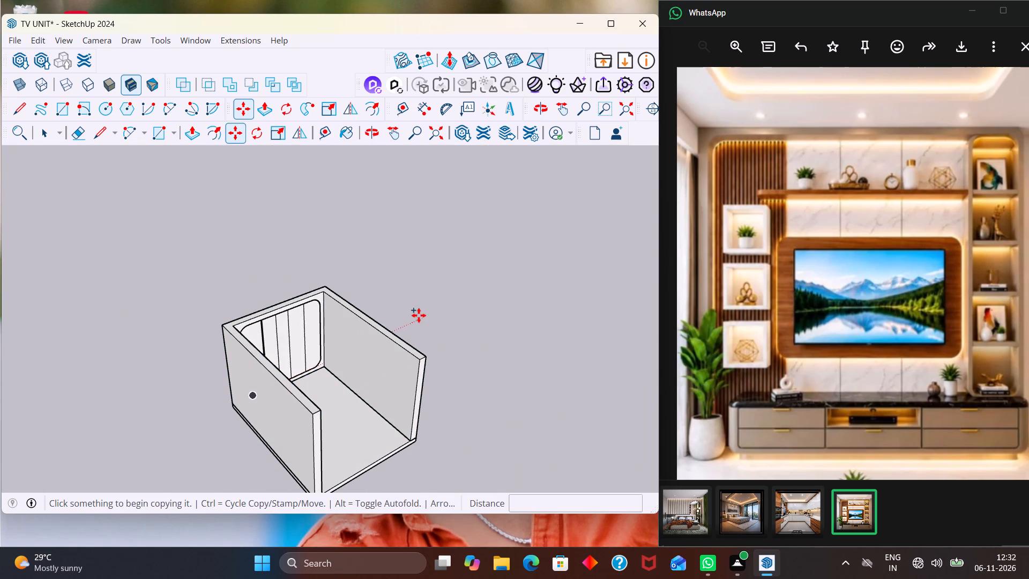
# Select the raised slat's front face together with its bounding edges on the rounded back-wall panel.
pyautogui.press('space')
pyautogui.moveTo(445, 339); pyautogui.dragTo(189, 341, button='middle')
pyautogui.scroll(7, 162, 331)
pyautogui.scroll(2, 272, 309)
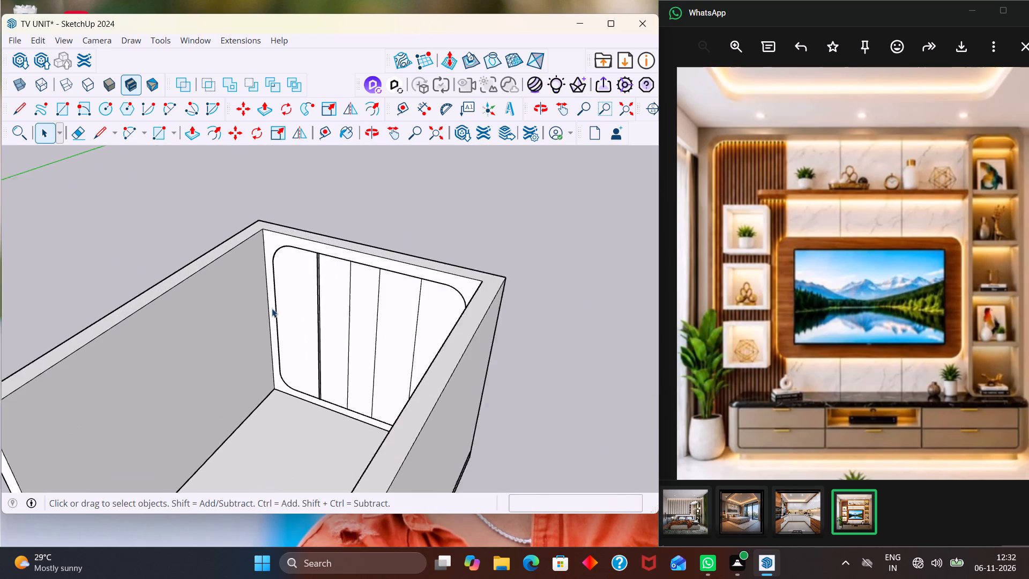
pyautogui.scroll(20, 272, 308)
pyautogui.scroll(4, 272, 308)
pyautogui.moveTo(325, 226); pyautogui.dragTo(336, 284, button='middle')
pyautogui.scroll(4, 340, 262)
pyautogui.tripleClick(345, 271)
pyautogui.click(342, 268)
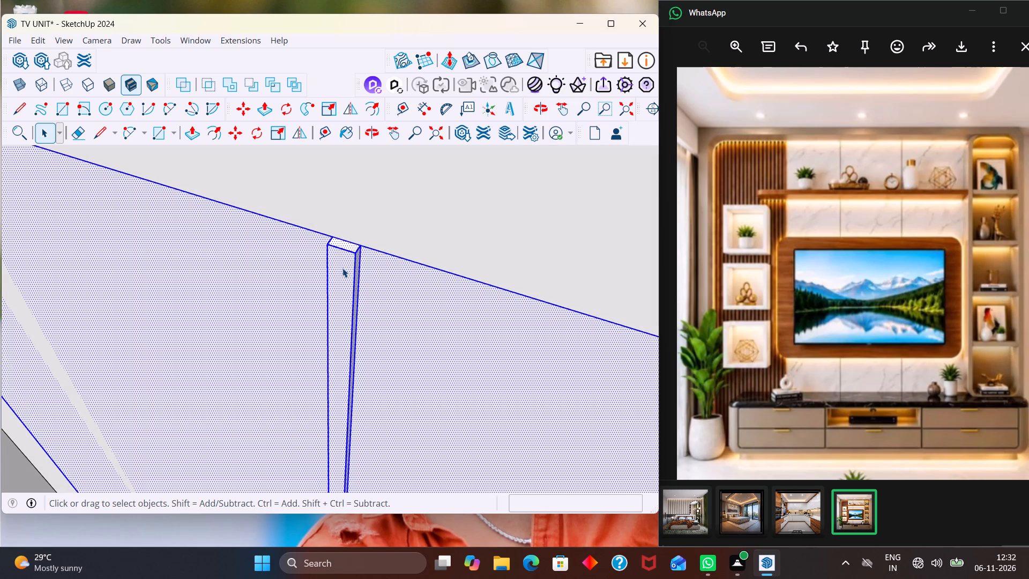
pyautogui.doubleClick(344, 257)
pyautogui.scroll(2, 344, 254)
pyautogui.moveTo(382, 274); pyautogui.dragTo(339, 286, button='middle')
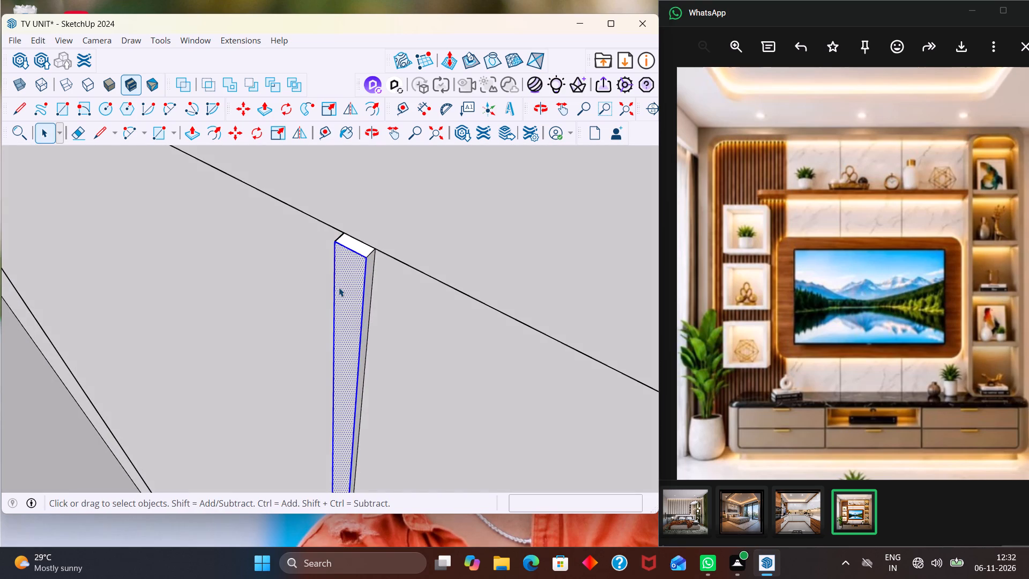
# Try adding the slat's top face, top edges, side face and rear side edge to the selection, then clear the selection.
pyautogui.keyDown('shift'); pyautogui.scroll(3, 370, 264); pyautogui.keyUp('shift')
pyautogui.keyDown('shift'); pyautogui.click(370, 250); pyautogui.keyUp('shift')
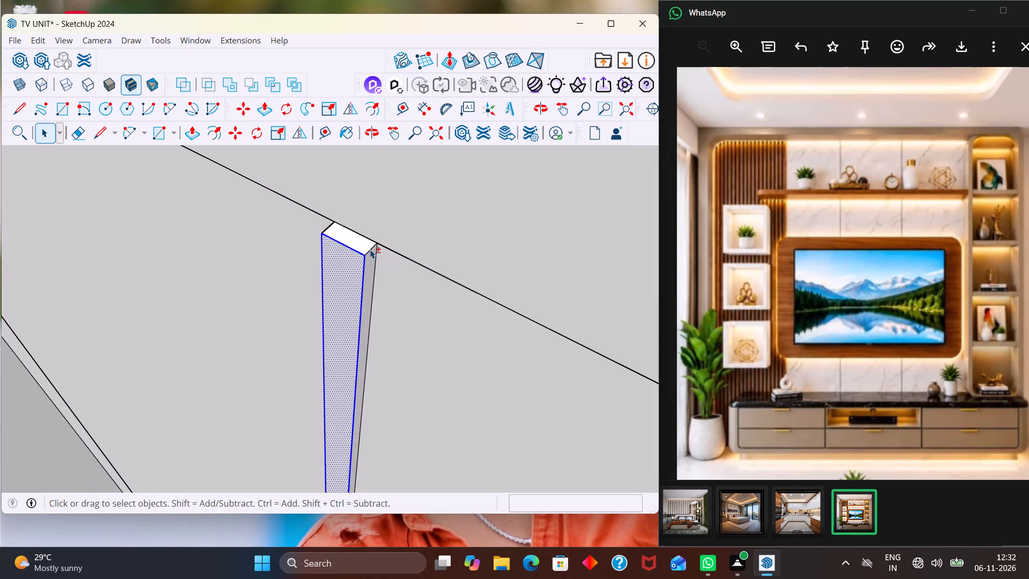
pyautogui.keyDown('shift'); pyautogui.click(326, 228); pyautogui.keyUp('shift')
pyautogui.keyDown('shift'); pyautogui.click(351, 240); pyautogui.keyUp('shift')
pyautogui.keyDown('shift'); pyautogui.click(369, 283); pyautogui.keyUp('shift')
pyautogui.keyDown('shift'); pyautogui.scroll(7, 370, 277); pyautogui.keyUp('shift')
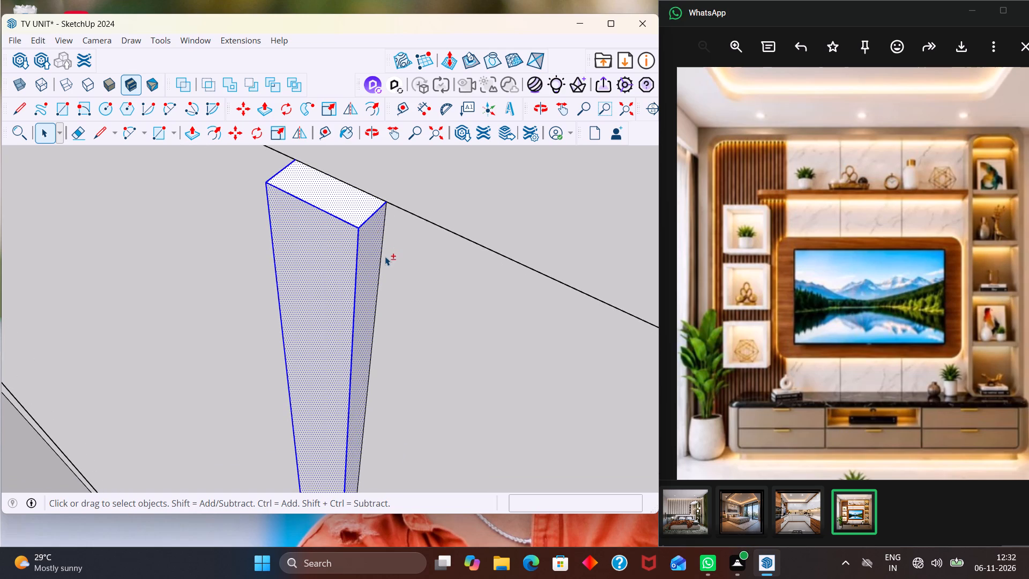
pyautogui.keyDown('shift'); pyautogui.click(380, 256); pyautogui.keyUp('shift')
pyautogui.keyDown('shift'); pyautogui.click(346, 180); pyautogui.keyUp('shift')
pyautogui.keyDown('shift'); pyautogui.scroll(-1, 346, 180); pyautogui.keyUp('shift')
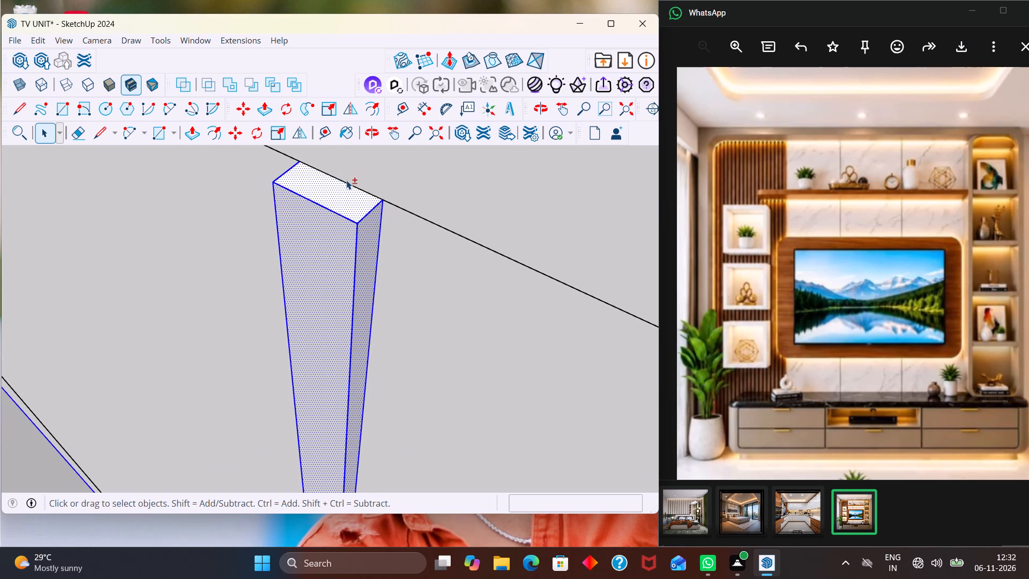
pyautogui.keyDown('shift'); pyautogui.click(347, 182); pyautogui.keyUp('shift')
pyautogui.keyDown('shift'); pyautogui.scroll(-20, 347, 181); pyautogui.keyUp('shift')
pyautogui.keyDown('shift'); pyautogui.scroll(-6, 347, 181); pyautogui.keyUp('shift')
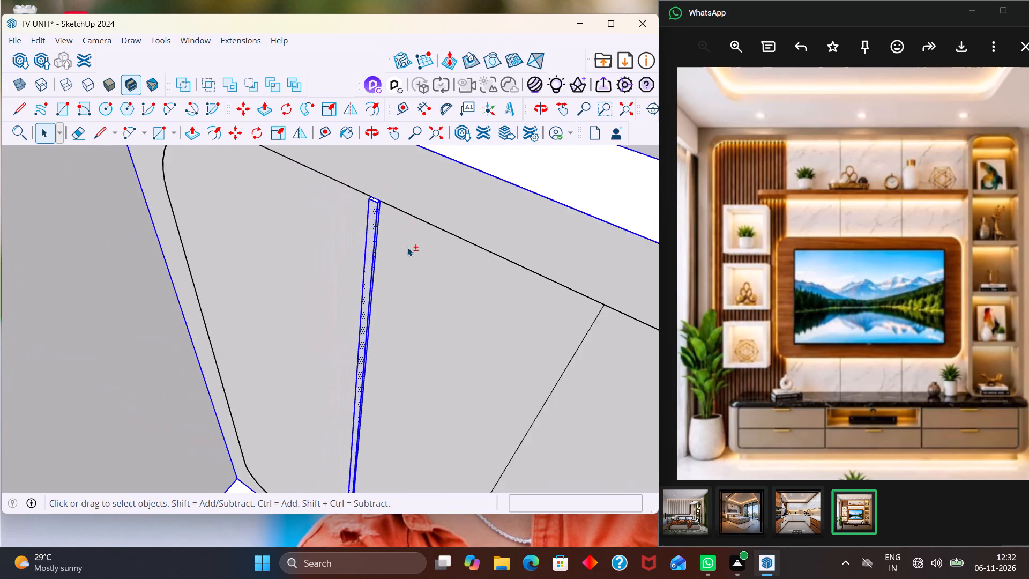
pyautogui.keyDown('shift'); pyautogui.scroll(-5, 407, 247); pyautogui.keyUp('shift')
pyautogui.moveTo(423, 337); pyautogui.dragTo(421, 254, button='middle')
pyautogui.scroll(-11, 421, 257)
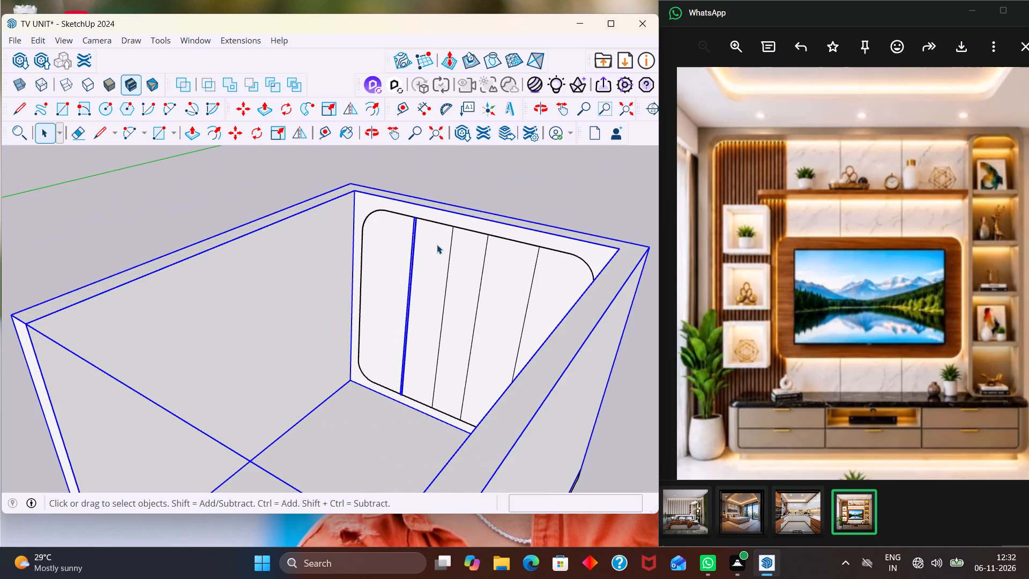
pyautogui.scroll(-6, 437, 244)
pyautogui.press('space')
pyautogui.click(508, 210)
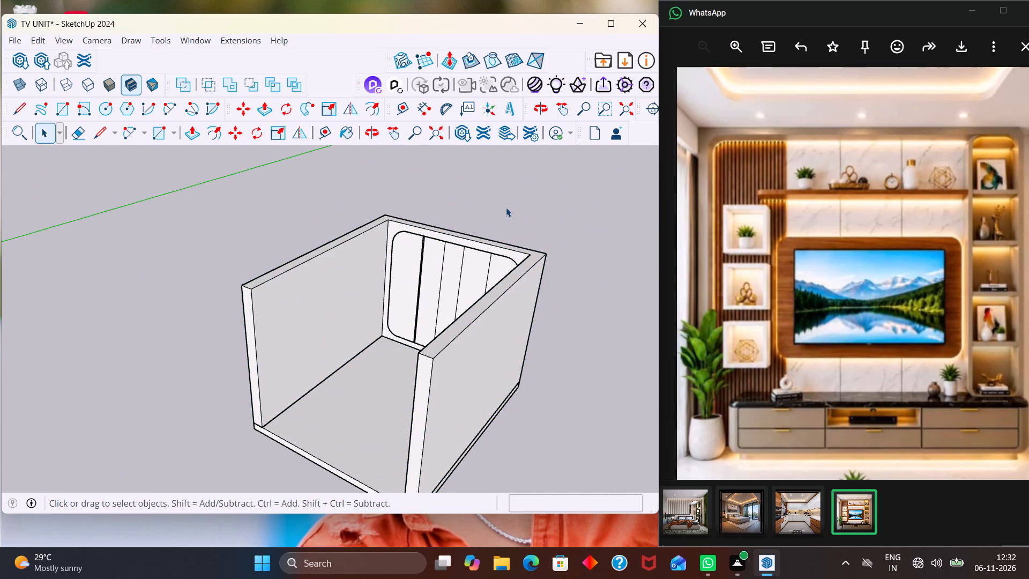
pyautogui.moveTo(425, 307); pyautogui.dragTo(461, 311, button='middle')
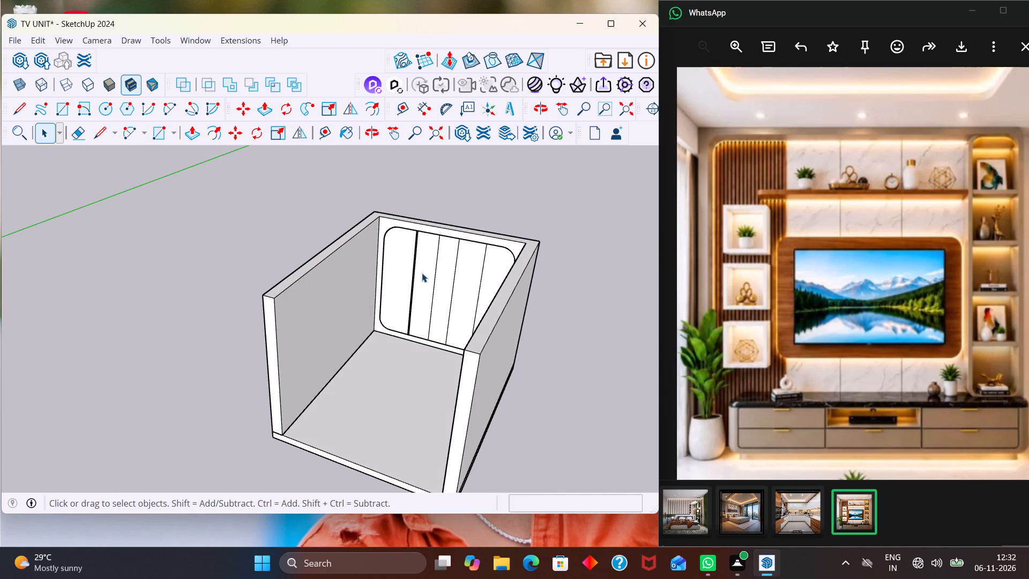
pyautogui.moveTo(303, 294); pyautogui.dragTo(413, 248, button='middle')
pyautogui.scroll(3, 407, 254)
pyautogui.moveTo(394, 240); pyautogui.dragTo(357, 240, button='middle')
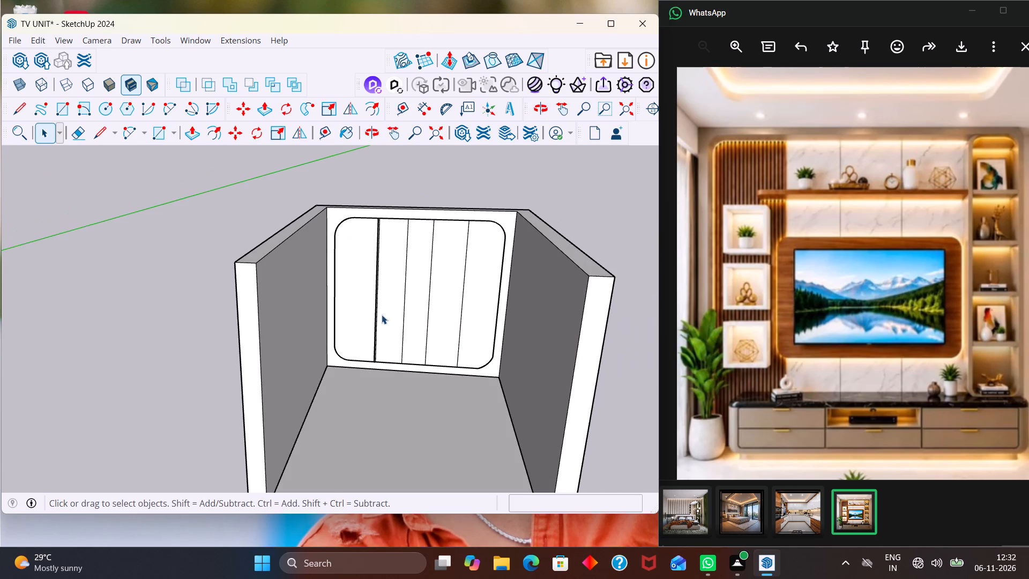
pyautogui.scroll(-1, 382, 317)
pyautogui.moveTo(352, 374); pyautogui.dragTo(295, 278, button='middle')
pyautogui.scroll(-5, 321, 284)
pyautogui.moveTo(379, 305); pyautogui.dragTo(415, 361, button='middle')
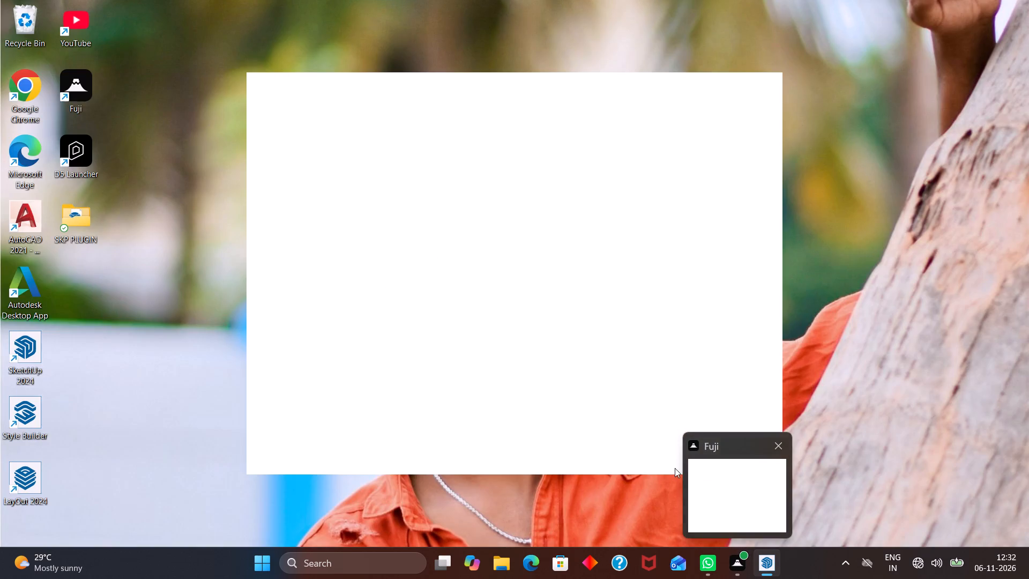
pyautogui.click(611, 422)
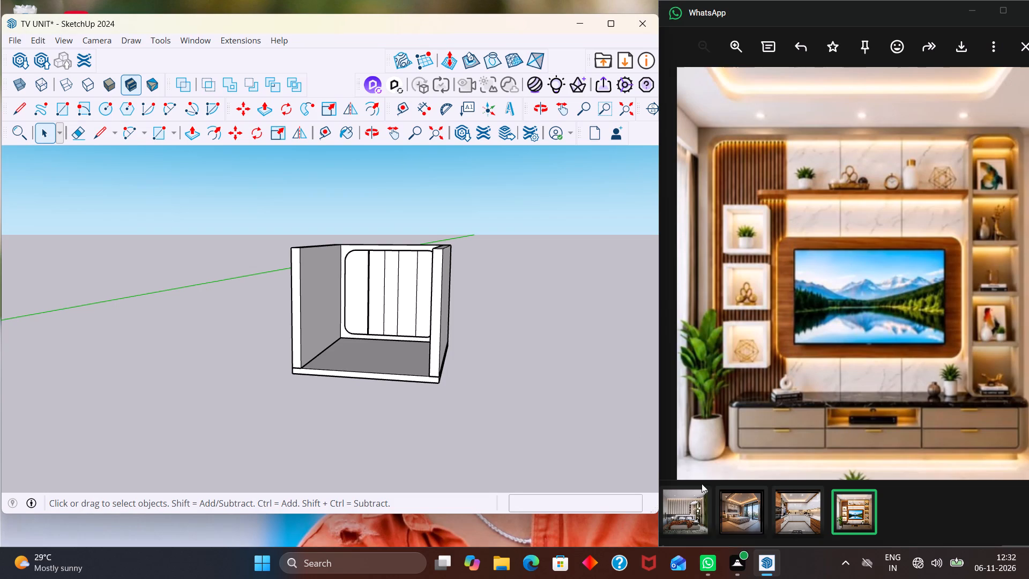
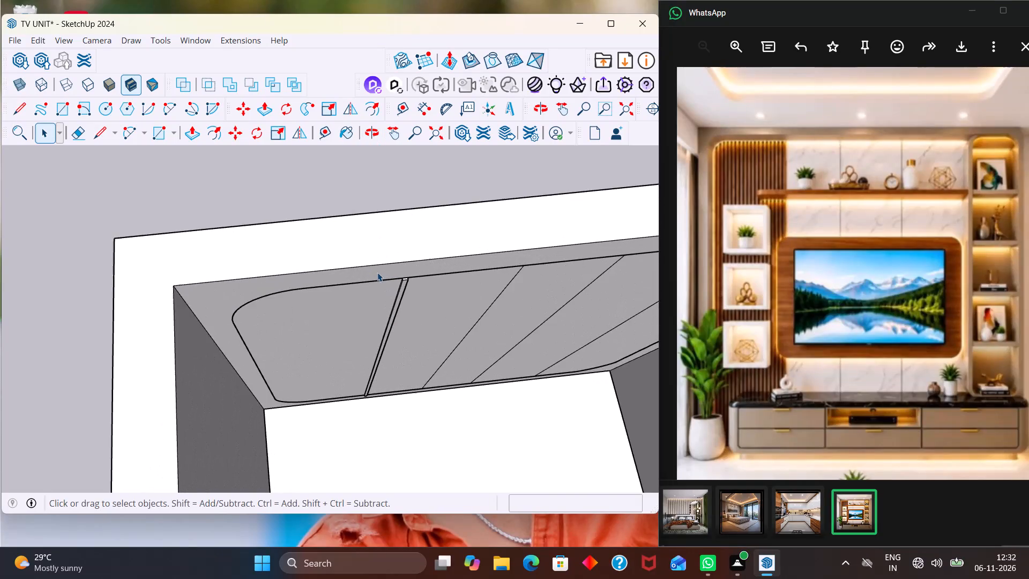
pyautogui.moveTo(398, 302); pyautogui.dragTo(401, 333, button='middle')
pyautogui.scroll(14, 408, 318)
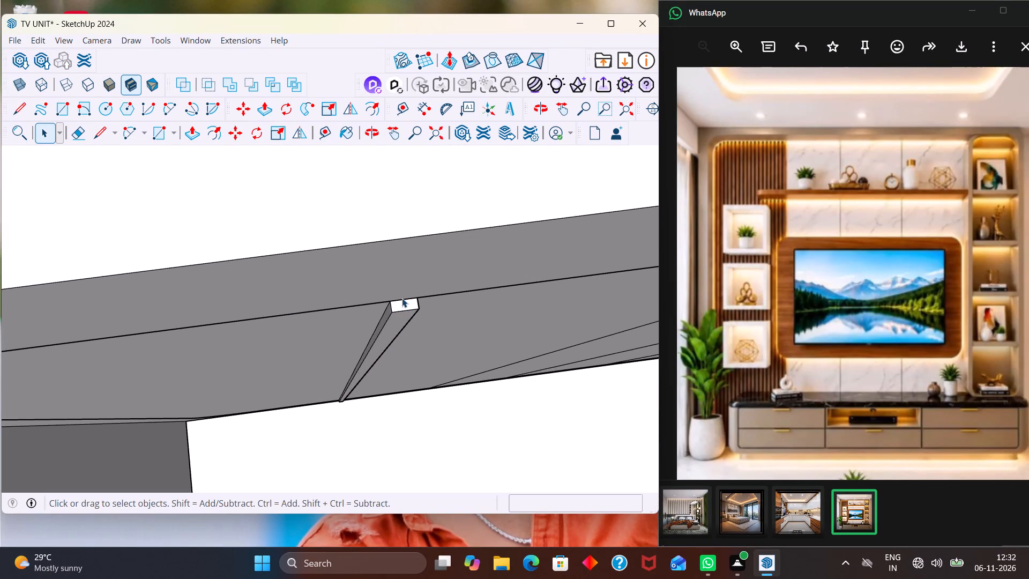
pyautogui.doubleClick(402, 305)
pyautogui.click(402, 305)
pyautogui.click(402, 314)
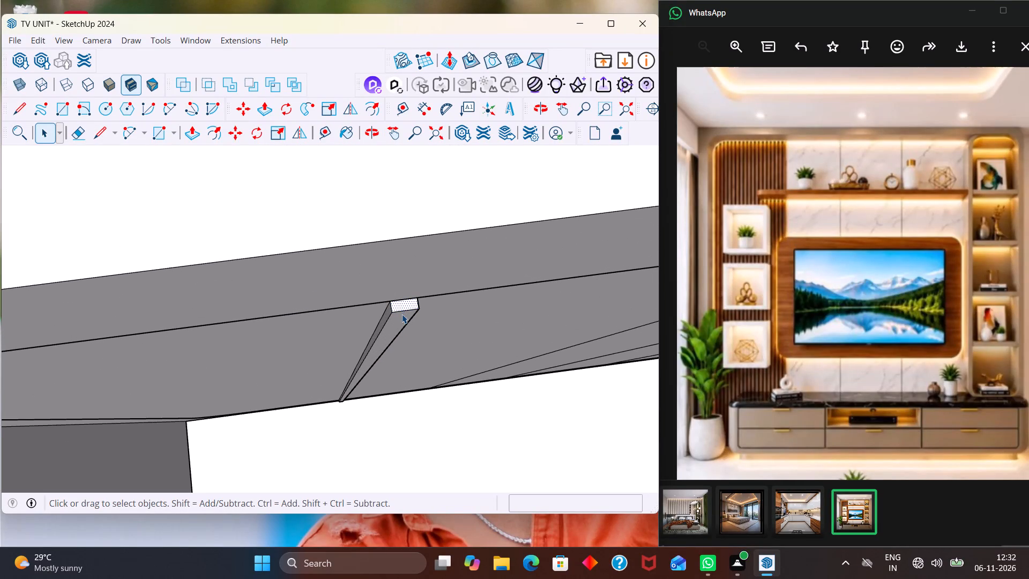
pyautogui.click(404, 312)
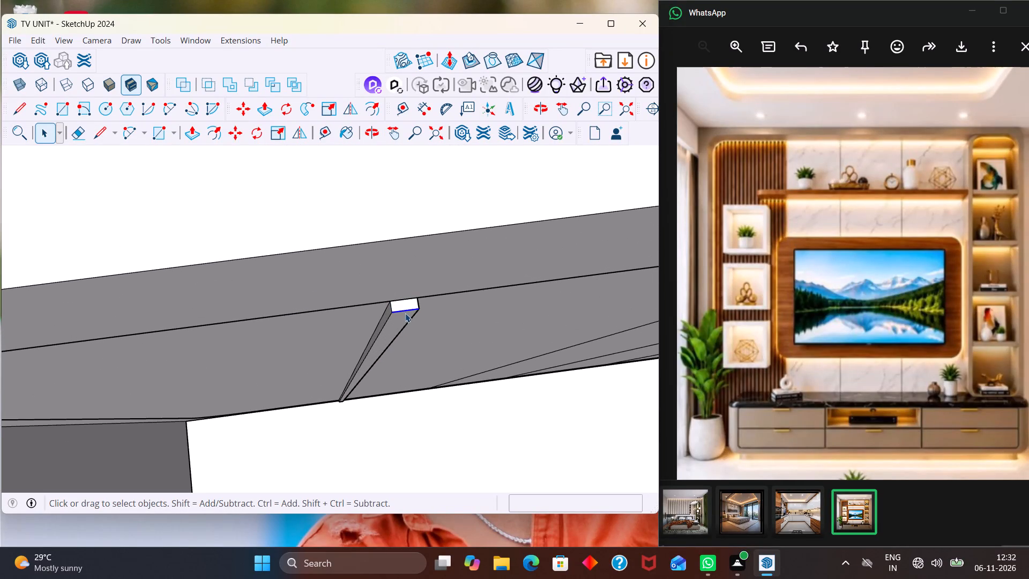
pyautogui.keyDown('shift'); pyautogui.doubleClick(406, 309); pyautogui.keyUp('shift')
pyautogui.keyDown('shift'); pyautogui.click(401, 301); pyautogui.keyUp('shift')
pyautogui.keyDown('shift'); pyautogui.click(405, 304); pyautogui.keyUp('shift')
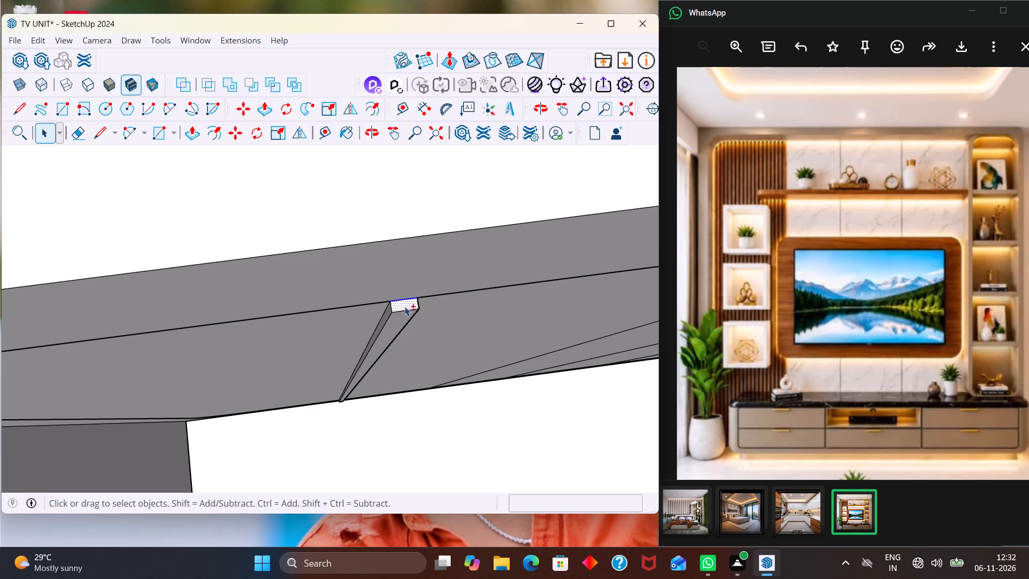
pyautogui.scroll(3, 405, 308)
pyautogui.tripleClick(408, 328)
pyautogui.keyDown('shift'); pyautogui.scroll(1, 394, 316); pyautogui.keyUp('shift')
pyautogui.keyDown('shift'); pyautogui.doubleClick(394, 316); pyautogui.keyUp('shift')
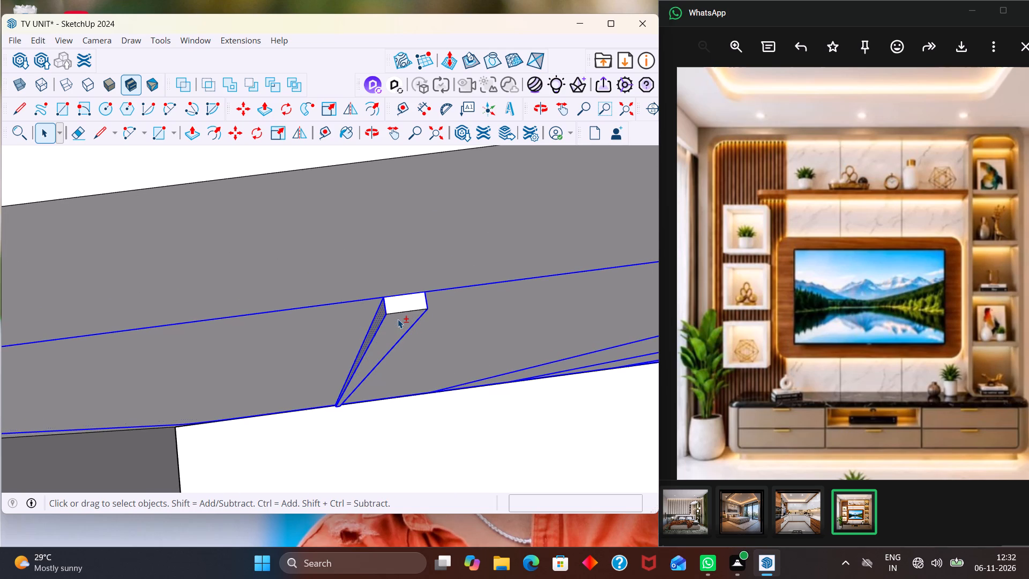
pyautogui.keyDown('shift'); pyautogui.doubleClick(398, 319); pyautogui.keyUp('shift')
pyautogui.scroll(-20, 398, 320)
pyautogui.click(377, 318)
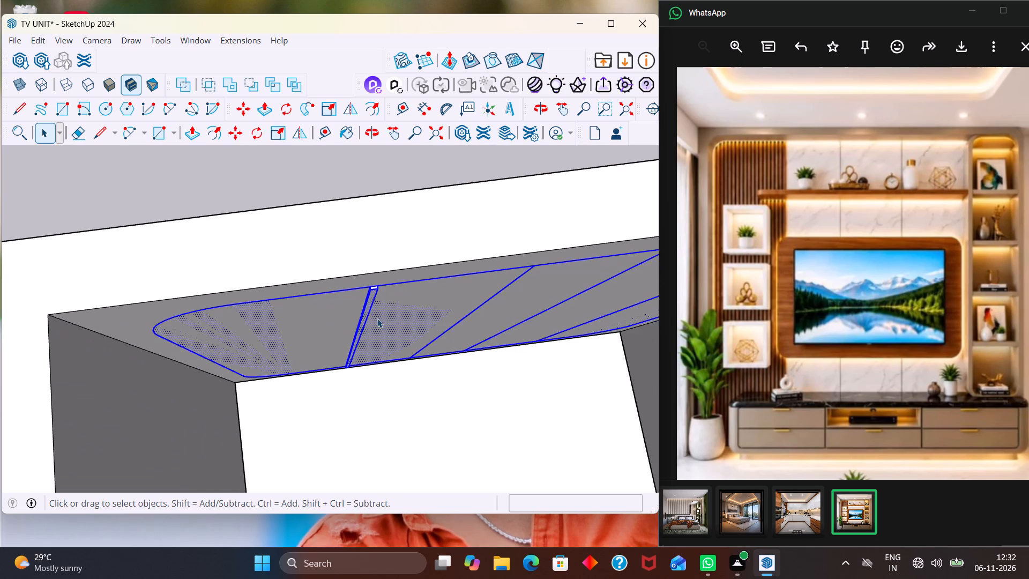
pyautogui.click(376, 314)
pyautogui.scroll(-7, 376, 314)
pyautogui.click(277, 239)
# Select the raised slat's front face with its bounding edges, and add the edges around its top face.
pyautogui.moveTo(397, 298); pyautogui.dragTo(292, 221, button='middle')
pyautogui.scroll(1, 331, 268)
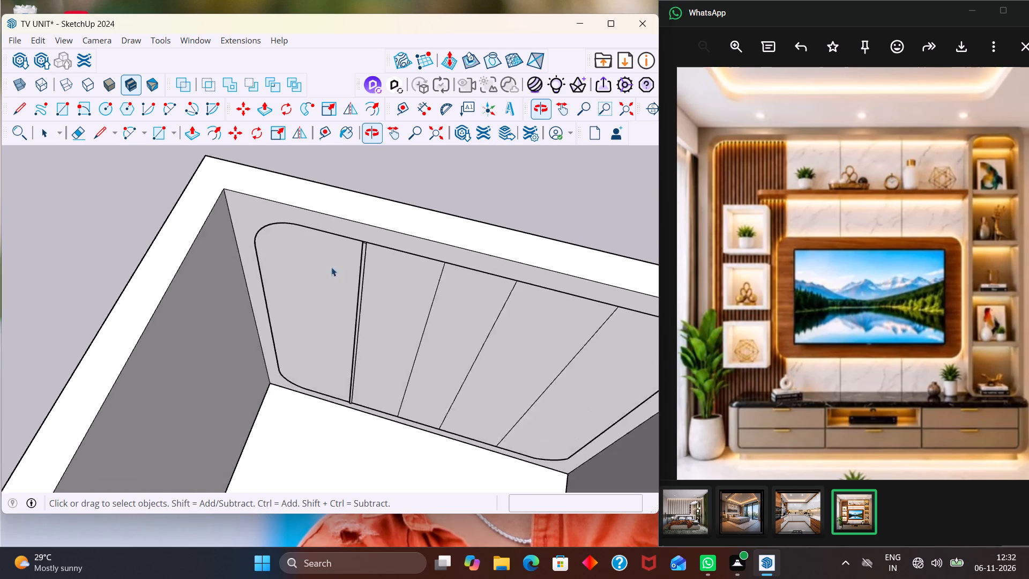
pyautogui.scroll(12, 331, 267)
pyautogui.doubleClick(367, 241)
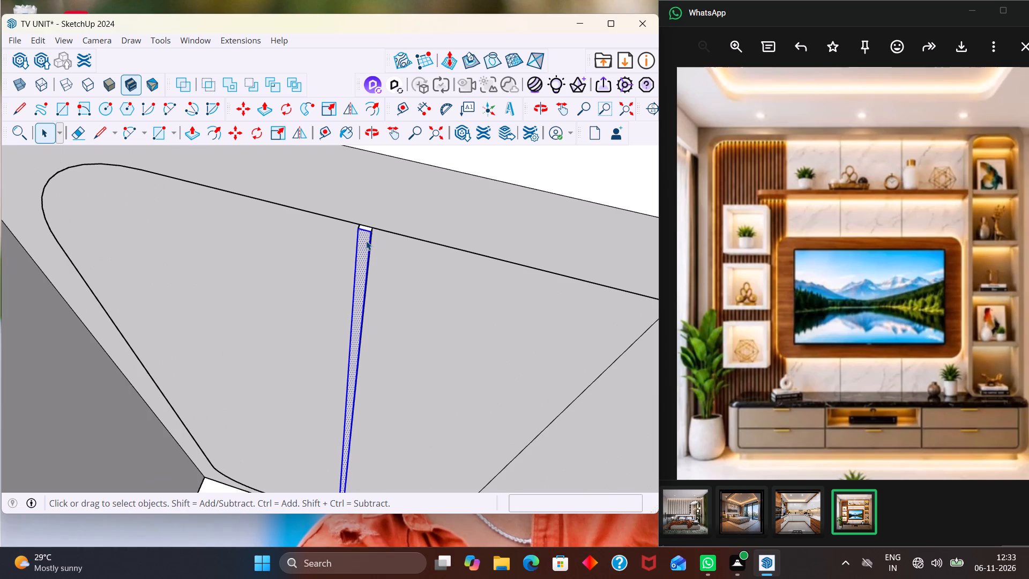
pyautogui.scroll(7, 356, 236)
pyautogui.moveTo(359, 228); pyautogui.dragTo(357, 256, button='middle')
pyautogui.scroll(3, 371, 240)
pyautogui.keyDown('shift'); pyautogui.click(377, 224); pyautogui.keyUp('shift')
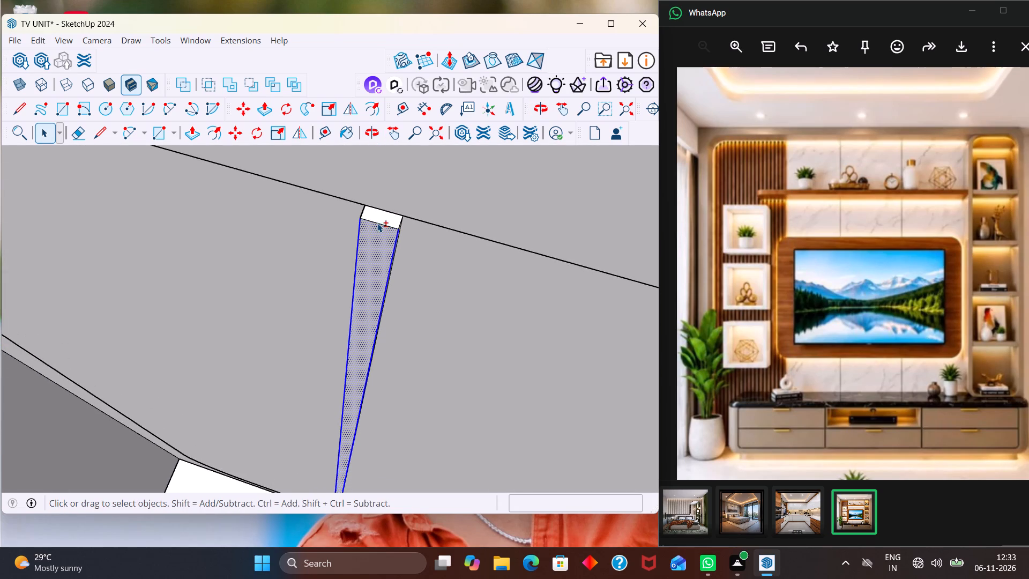
pyautogui.keyDown('shift'); pyautogui.click(381, 217); pyautogui.keyUp('shift')
pyautogui.keyDown('shift'); pyautogui.scroll(4, 381, 218); pyautogui.keyUp('shift')
pyautogui.keyDown('shift'); pyautogui.click(383, 226); pyautogui.keyUp('shift')
pyautogui.keyDown('shift'); pyautogui.scroll(3, 374, 217); pyautogui.keyUp('shift')
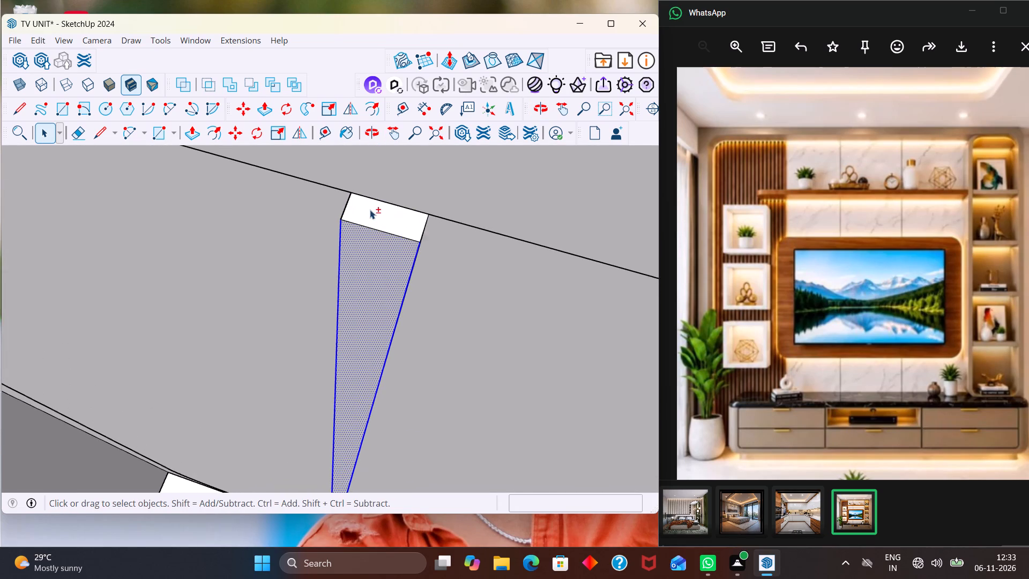
pyautogui.keyDown('shift'); pyautogui.scroll(1, 370, 210); pyautogui.keyUp('shift')
pyautogui.keyDown('shift'); pyautogui.click(346, 203); pyautogui.keyUp('shift')
pyautogui.keyDown('shift'); pyautogui.click(370, 196); pyautogui.keyUp('shift')
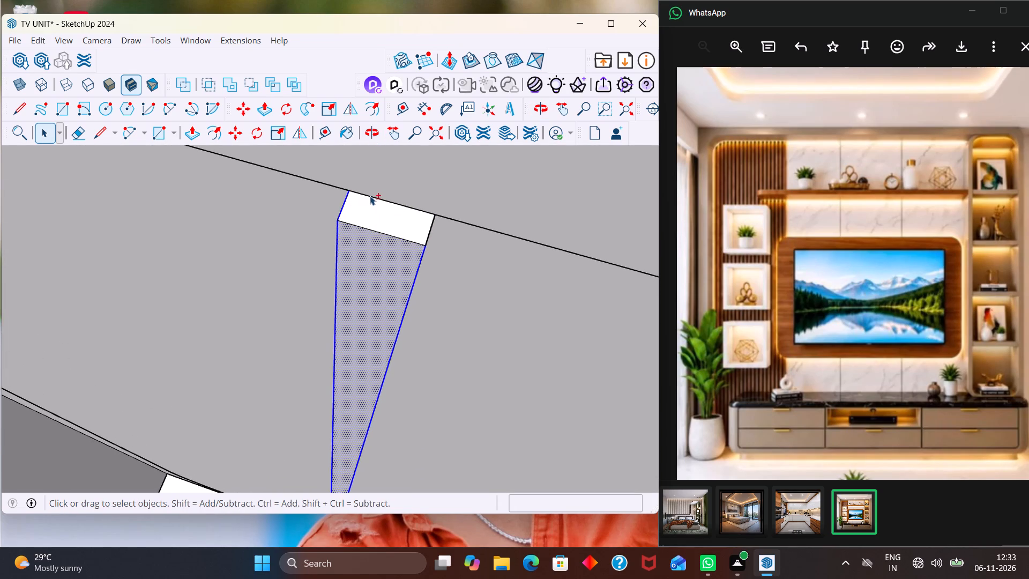
pyautogui.keyDown('shift'); pyautogui.click(430, 233); pyautogui.keyUp('shift')
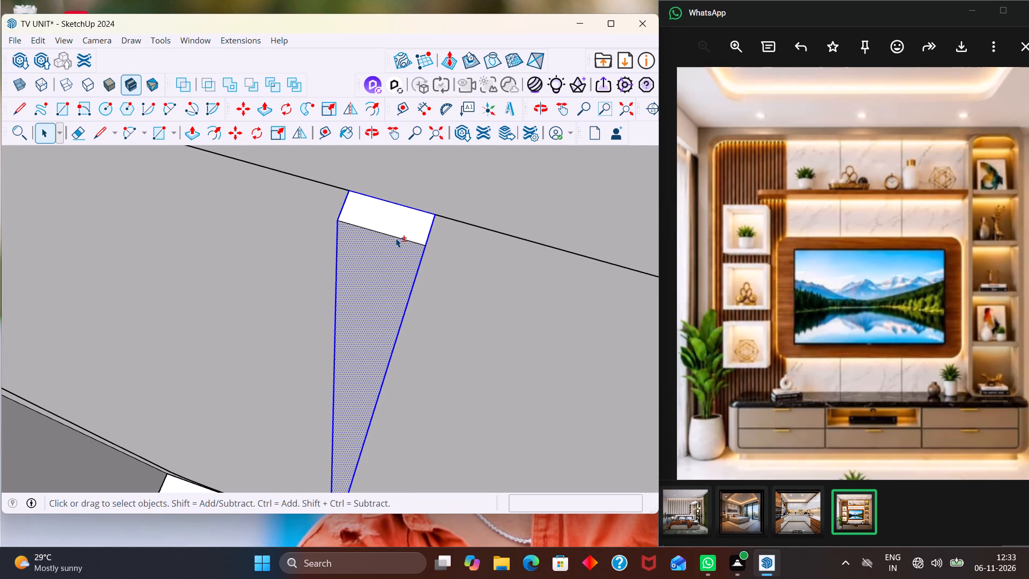
pyautogui.keyDown('shift'); pyautogui.click(396, 236); pyautogui.keyUp('shift')
# Add the slat's side bottom edges and the side face nearest the rounded panel end to the selection.
pyautogui.keyDown('shift'); pyautogui.scroll(-20, 396, 235); pyautogui.keyUp('shift')
pyautogui.keyDown('shift'); pyautogui.scroll(-1, 396, 235); pyautogui.keyUp('shift')
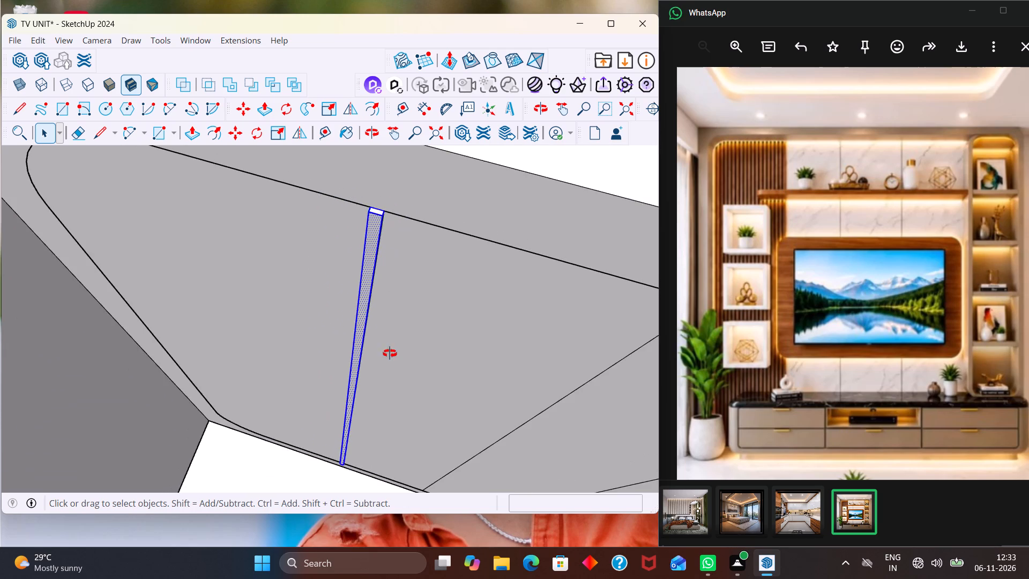
pyautogui.moveTo(390, 353); pyautogui.dragTo(271, 163, button='middle')
pyautogui.scroll(1, 271, 162)
pyautogui.scroll(-20, 272, 161)
pyautogui.scroll(-5, 272, 161)
pyautogui.moveTo(388, 259); pyautogui.dragTo(497, 306, button='middle')
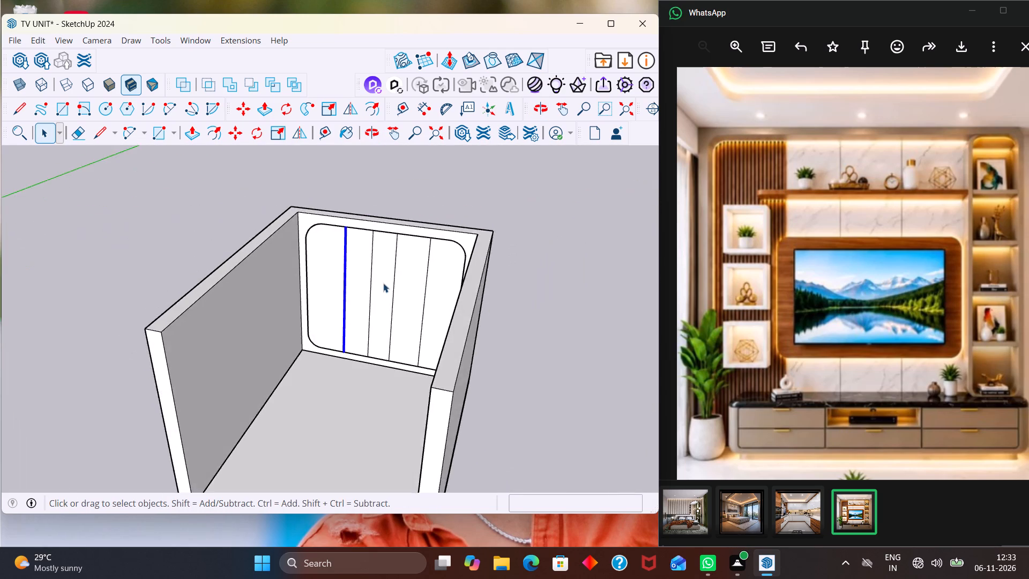
pyautogui.scroll(20, 374, 296)
pyautogui.scroll(6, 374, 296)
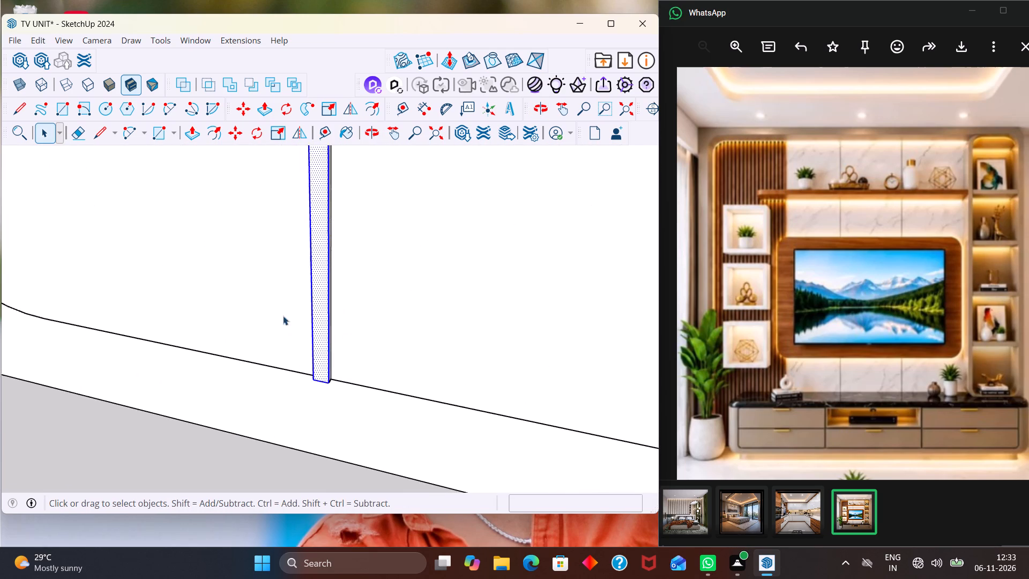
pyautogui.scroll(20, 283, 316)
pyautogui.scroll(4, 283, 316)
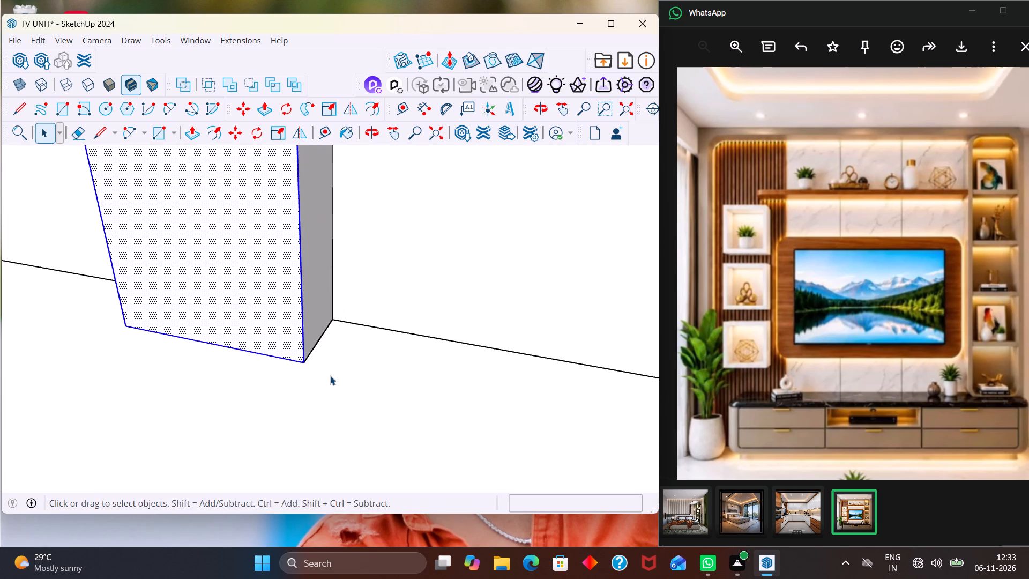
pyautogui.keyDown('shift'); pyautogui.scroll(2, 301, 339); pyautogui.keyUp('shift')
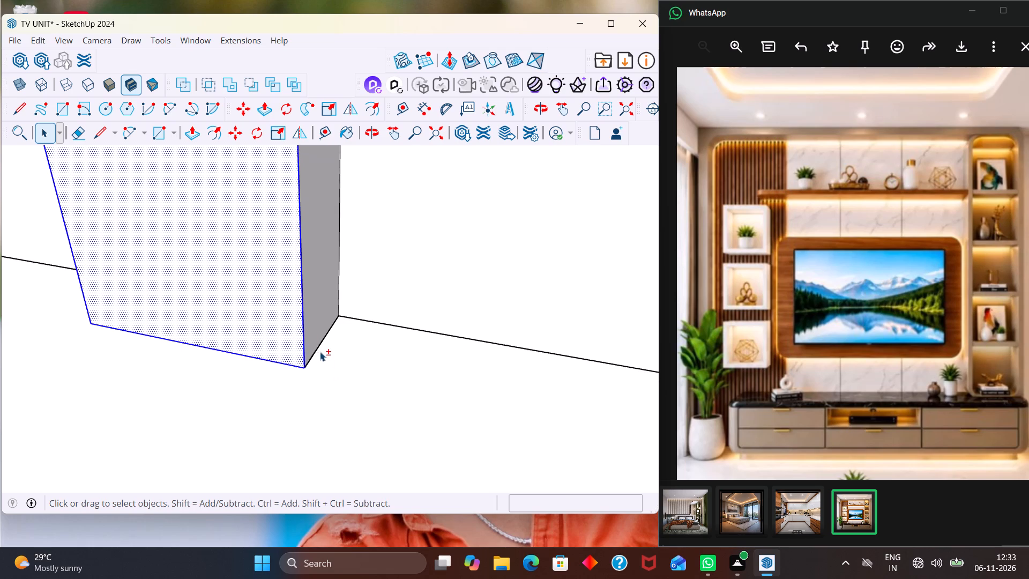
pyautogui.keyDown('shift'); pyautogui.click(316, 351); pyautogui.keyUp('shift')
pyautogui.keyDown('shift'); pyautogui.scroll(-5, 317, 351); pyautogui.keyUp('shift')
pyautogui.keyDown('shift'); pyautogui.moveTo(185, 381); pyautogui.dragTo(396, 338, button='middle'); pyautogui.keyUp('shift')
pyautogui.scroll(-3, 280, 357)
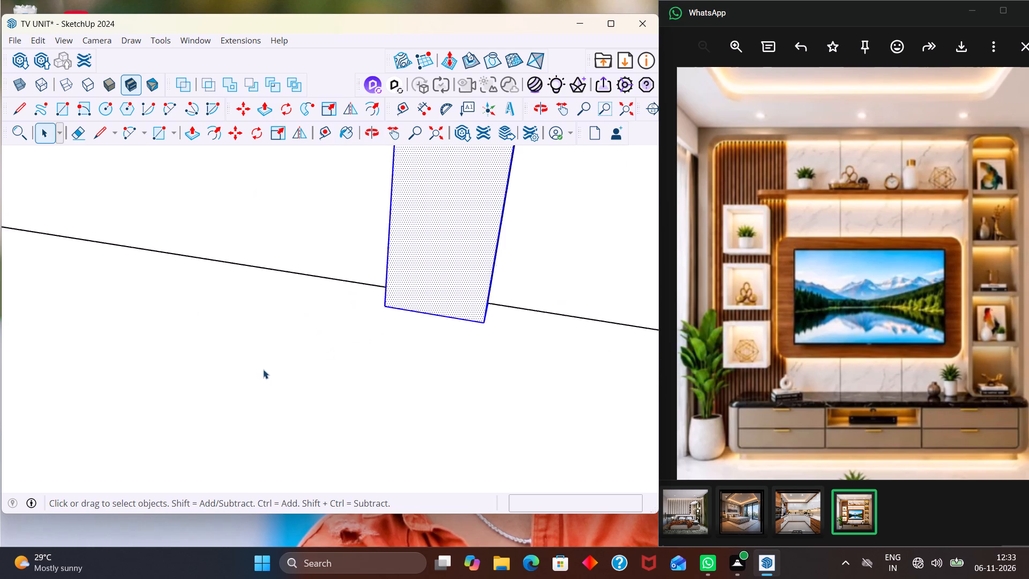
pyautogui.scroll(-7, 263, 369)
pyautogui.moveTo(309, 356); pyautogui.dragTo(379, 393, button='middle')
pyautogui.scroll(-5, 282, 324)
pyautogui.moveTo(311, 369); pyautogui.dragTo(333, 375, button='middle')
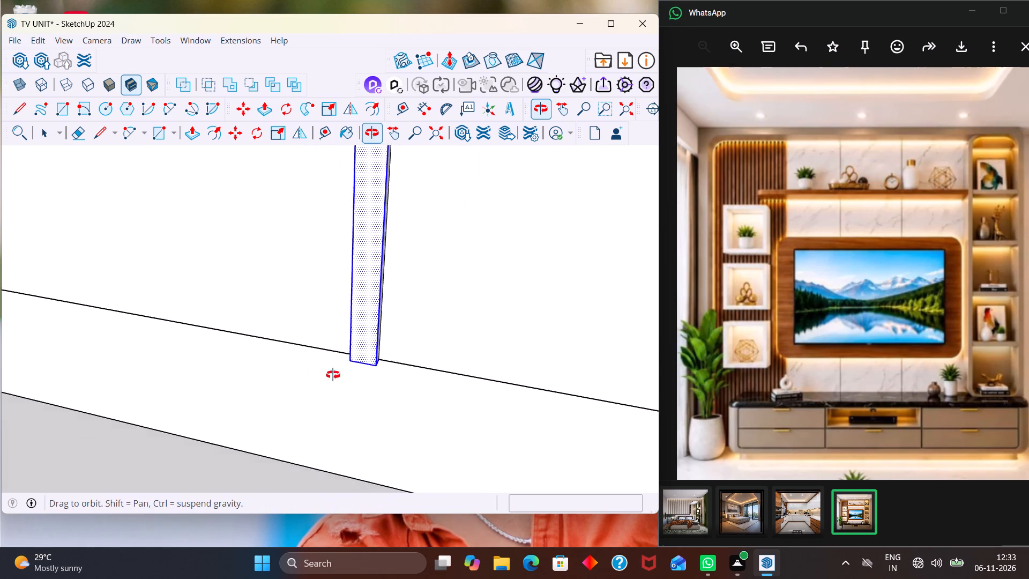
pyautogui.moveTo(333, 375); pyautogui.dragTo(585, 318, button='middle')
pyautogui.scroll(1, 585, 320)
pyautogui.scroll(16, 250, 358)
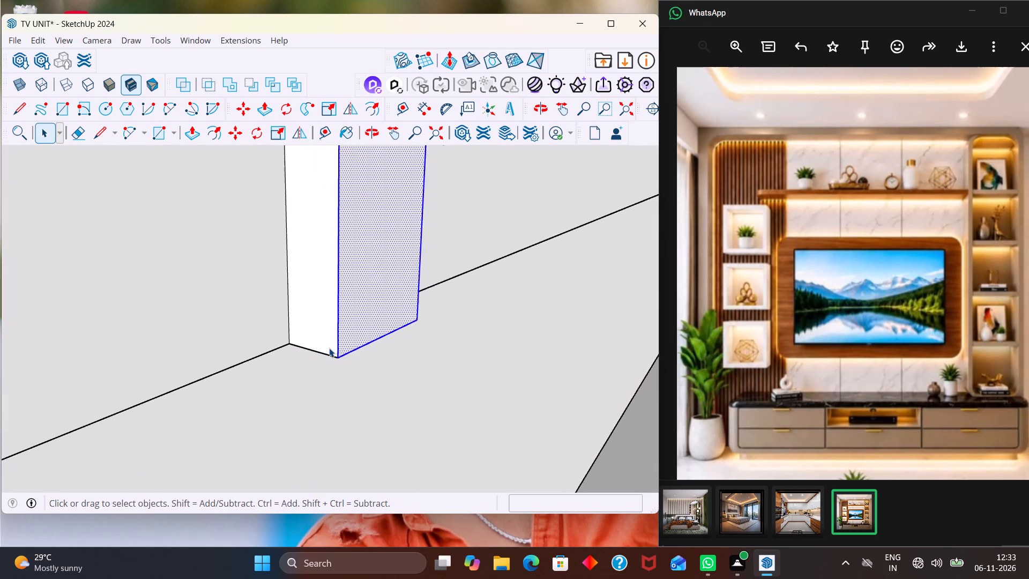
pyautogui.scroll(2, 329, 348)
pyautogui.keyDown('shift'); pyautogui.click(322, 354); pyautogui.keyUp('shift')
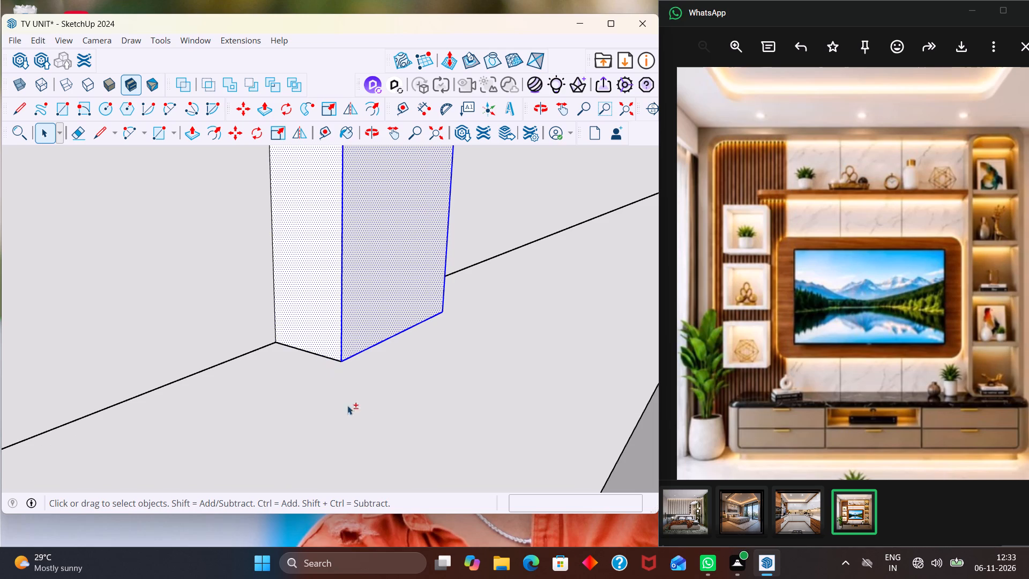
pyautogui.keyDown('shift'); pyautogui.moveTo(366, 416); pyautogui.dragTo(264, 374, button='middle'); pyautogui.keyUp('shift')
pyautogui.keyDown('shift'); pyautogui.click(182, 298); pyautogui.keyUp('shift')
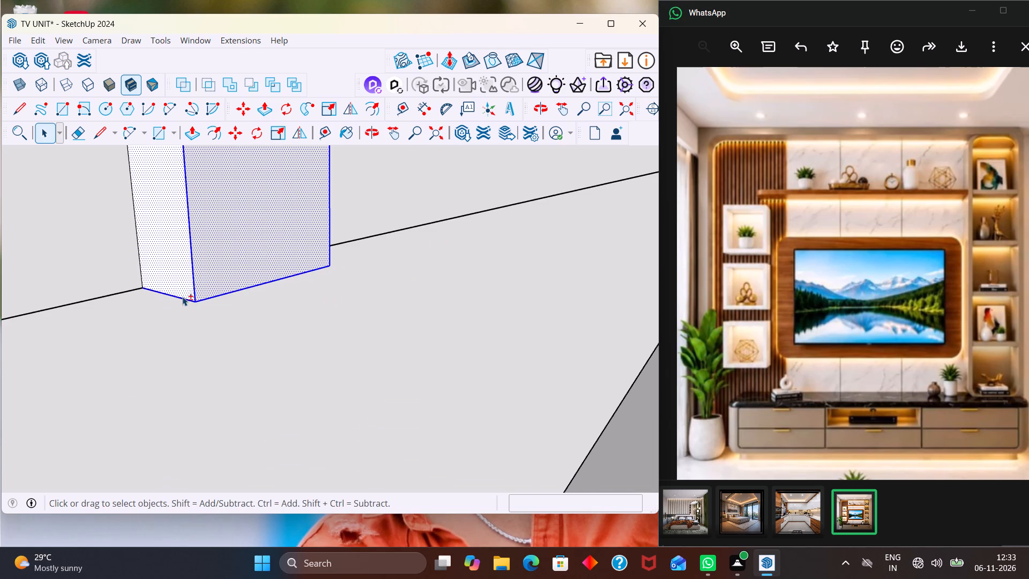
# Copy the selected slat geometry from its top corner about 2' 5 1/2" along the panel's top edge, past the nearest rounded corner.
pyautogui.keyDown('shift'); pyautogui.scroll(-5, 183, 292); pyautogui.keyUp('shift')
pyautogui.keyDown('shift'); pyautogui.moveTo(234, 332); pyautogui.dragTo(170, 191, button='middle'); pyautogui.keyUp('shift')
pyautogui.keyDown('shift'); pyautogui.scroll(1, 180, 216); pyautogui.keyUp('shift')
pyautogui.keyDown('shift'); pyautogui.scroll(-13, 190, 246); pyautogui.keyUp('shift')
pyautogui.moveTo(271, 398); pyautogui.dragTo(230, 256, button='middle')
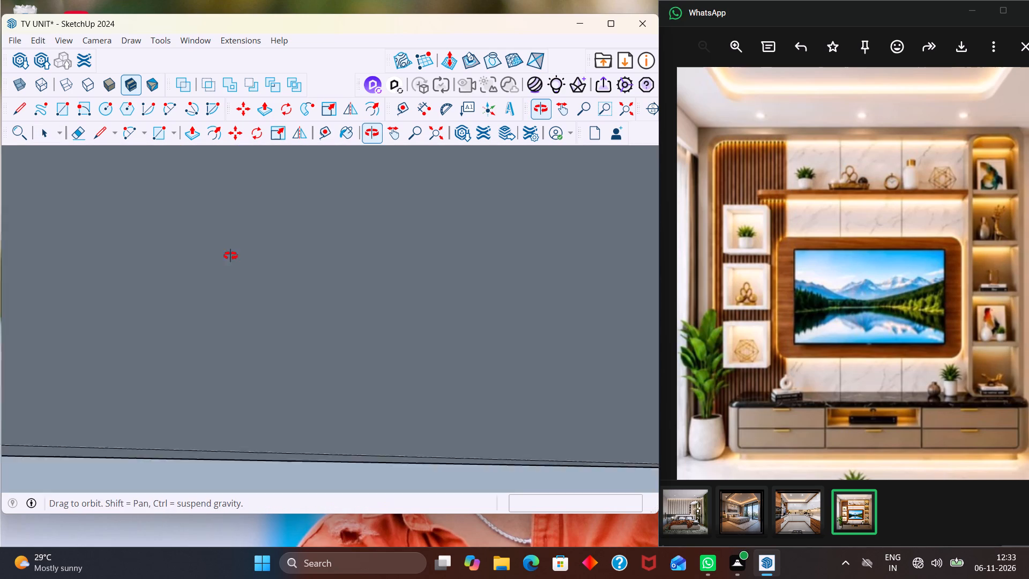
pyautogui.moveTo(230, 256); pyautogui.dragTo(230, 198, button='middle')
pyautogui.scroll(1, 230, 229)
pyautogui.scroll(-20, 233, 278)
pyautogui.scroll(-12, 233, 278)
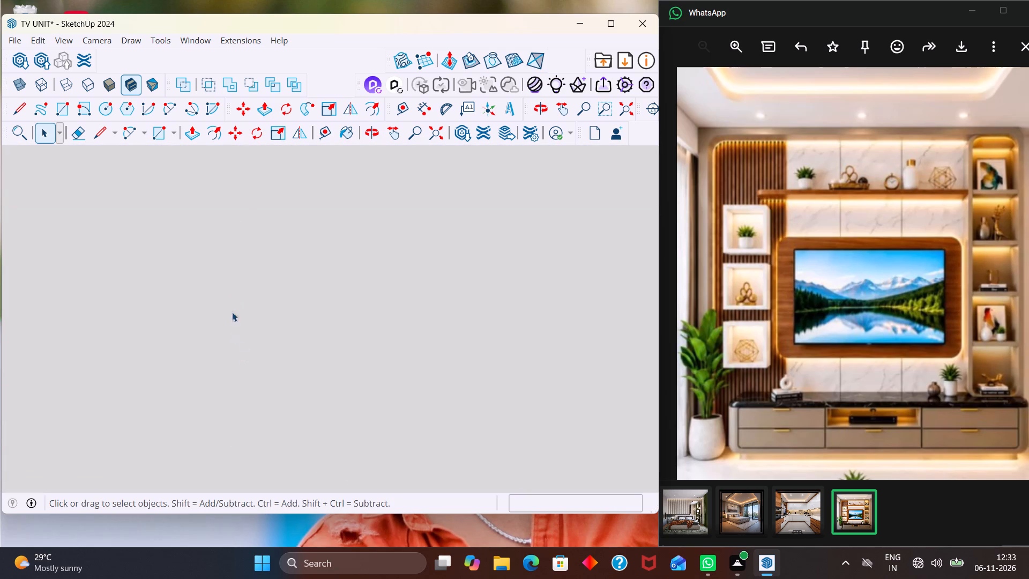
pyautogui.scroll(-9, 232, 312)
pyautogui.scroll(1, 259, 324)
pyautogui.scroll(-16, 259, 327)
pyautogui.hotkey('shift', 'z')
pyautogui.scroll(-4, 357, 335)
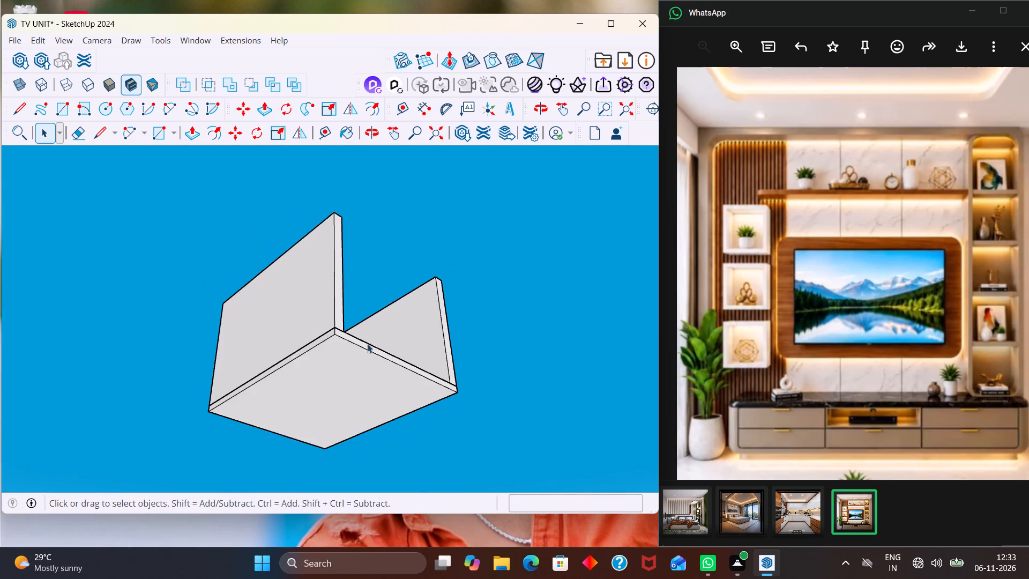
pyautogui.moveTo(367, 344); pyautogui.dragTo(250, 436, button='middle')
pyautogui.scroll(7, 255, 418)
pyautogui.moveTo(273, 343); pyautogui.dragTo(224, 393, button='middle')
pyautogui.scroll(8, 241, 269)
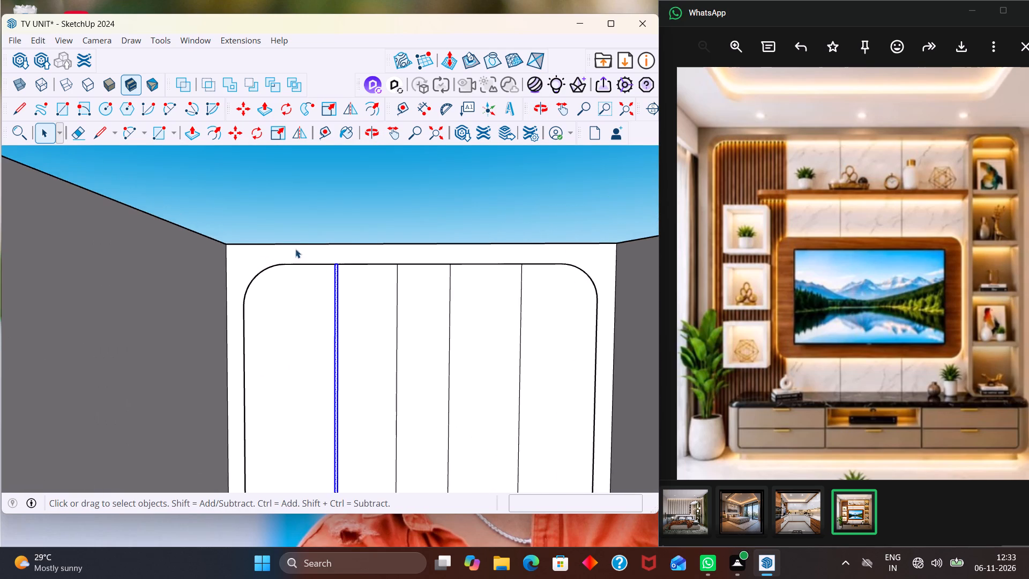
pyautogui.scroll(-1, 295, 285)
pyautogui.scroll(12, 305, 269)
pyautogui.scroll(-1, 326, 298)
pyautogui.moveTo(327, 302); pyautogui.dragTo(280, 370, button='middle')
pyautogui.moveTo(345, 311); pyautogui.dragTo(319, 380, button='middle')
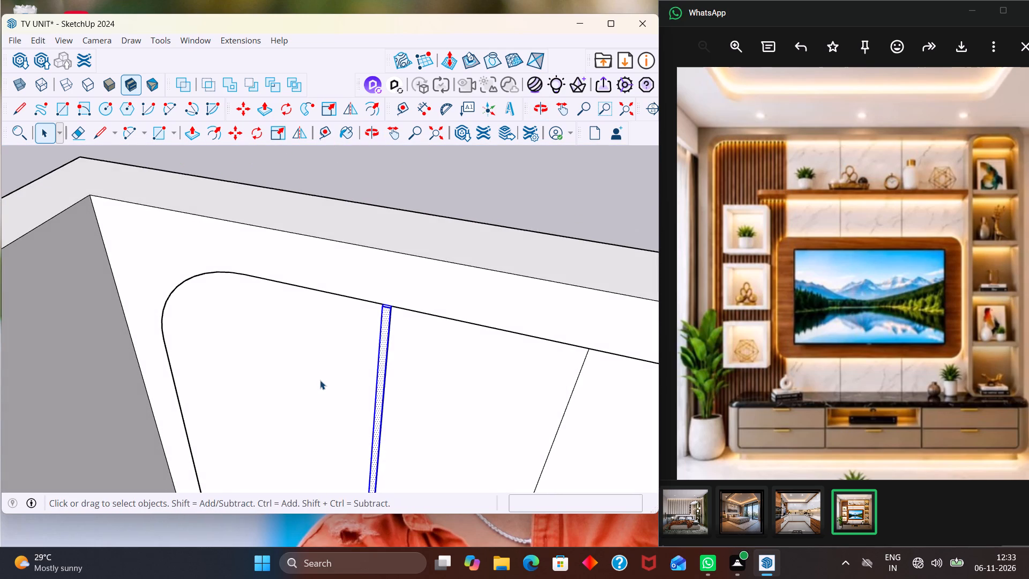
pyautogui.press('m')
pyautogui.scroll(8, 357, 291)
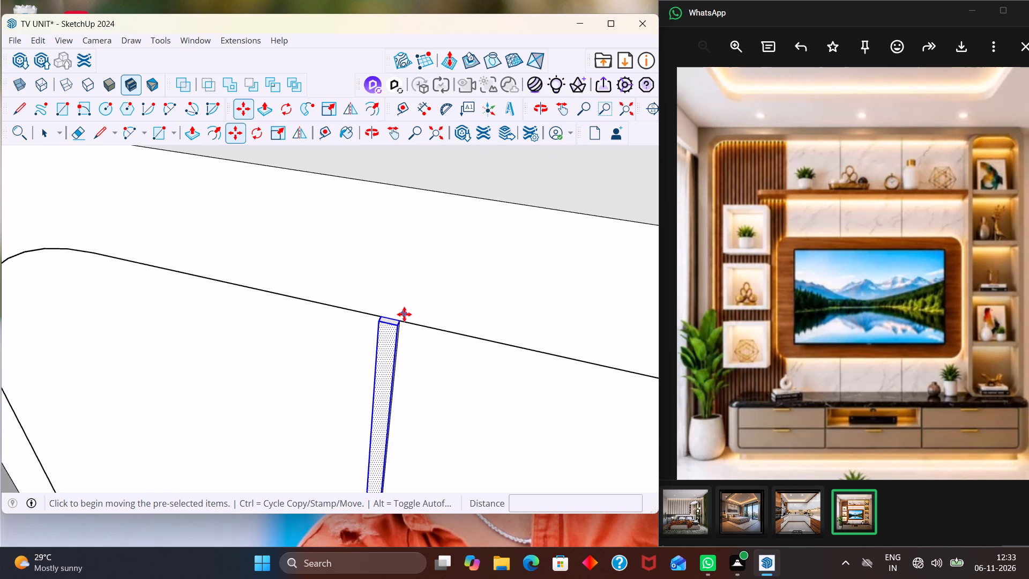
pyautogui.click(404, 320)
pyautogui.scroll(-7, 322, 302)
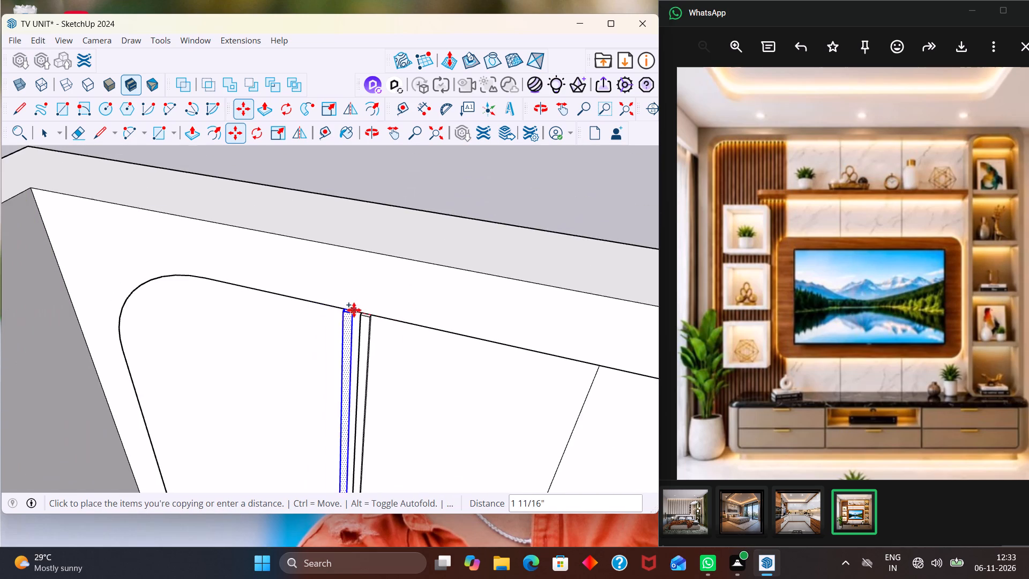
pyautogui.scroll(-5, 181, 316)
pyautogui.scroll(-1, 312, 268)
pyautogui.scroll(-2, 191, 308)
pyautogui.moveTo(343, 285); pyautogui.dragTo(299, 279, button='middle')
pyautogui.scroll(1, 257, 286)
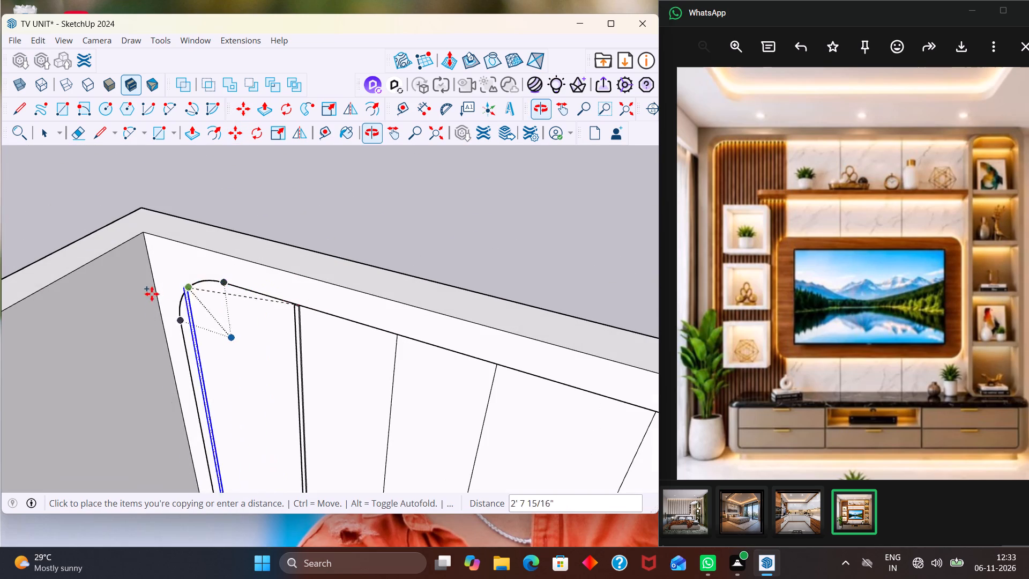
pyautogui.moveTo(178, 279); pyautogui.dragTo(365, 198, button='middle')
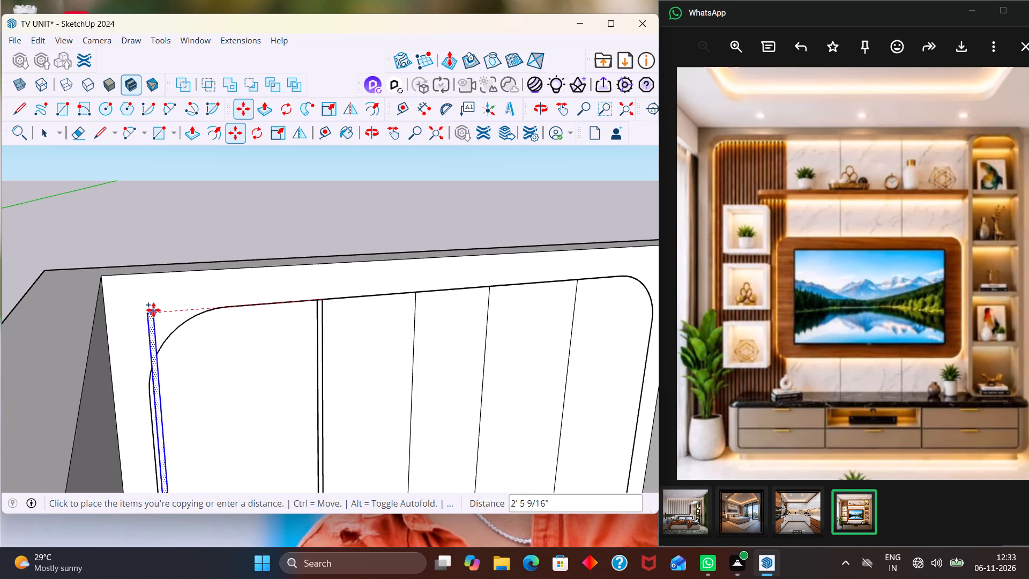
pyautogui.click(149, 309)
# Divide the distance between the original slat and its copy by 25 to create an evenly spaced slat array.
pyautogui.scroll(-1, 301, 380)
pyautogui.moveTo(301, 380); pyautogui.dragTo(186, 366, button='middle')
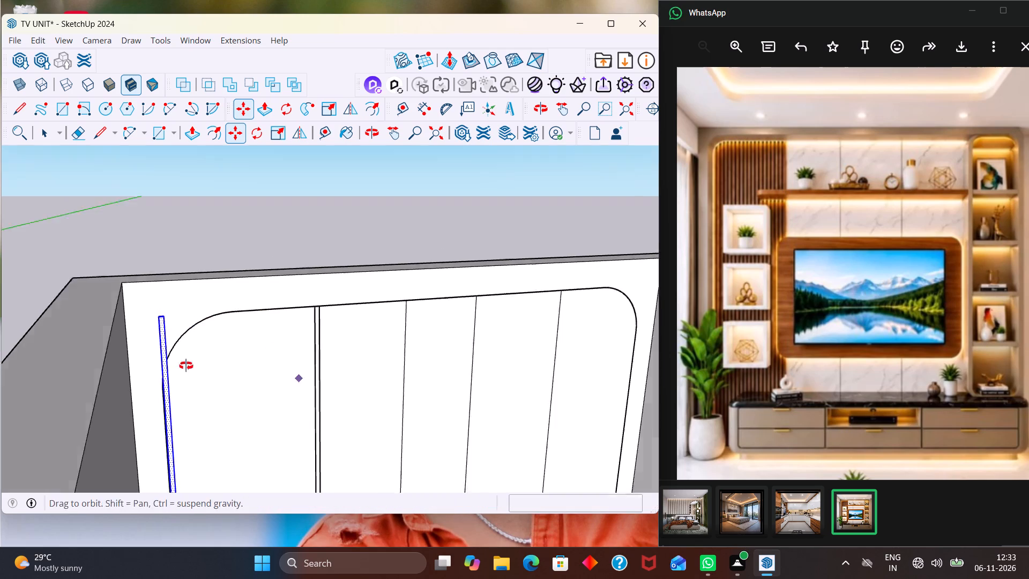
pyautogui.moveTo(186, 366); pyautogui.dragTo(152, 368, button='middle')
pyautogui.scroll(-6, 184, 345)
pyautogui.press('/')
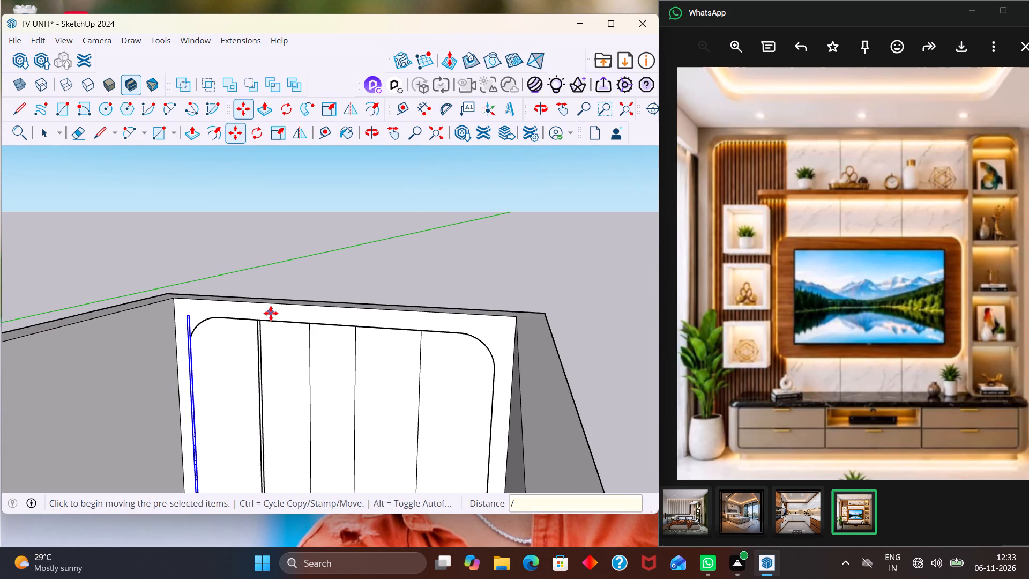
pyautogui.write('25')
pyautogui.press('Return')
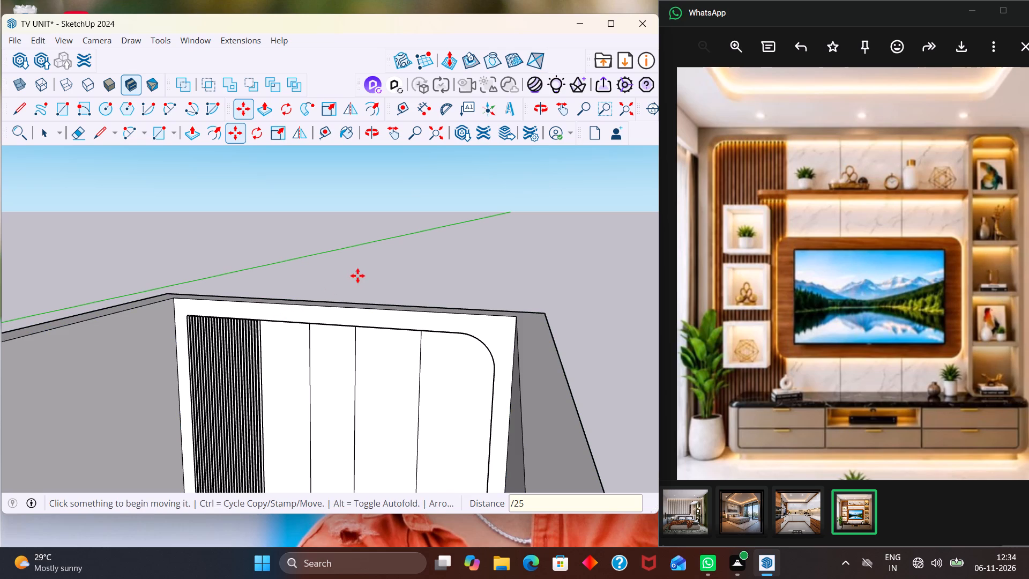
pyautogui.press('space')
# Examine the slat array, especially the slat tops where they cross the back panel's rounded corner.
pyautogui.scroll(-7, 357, 277)
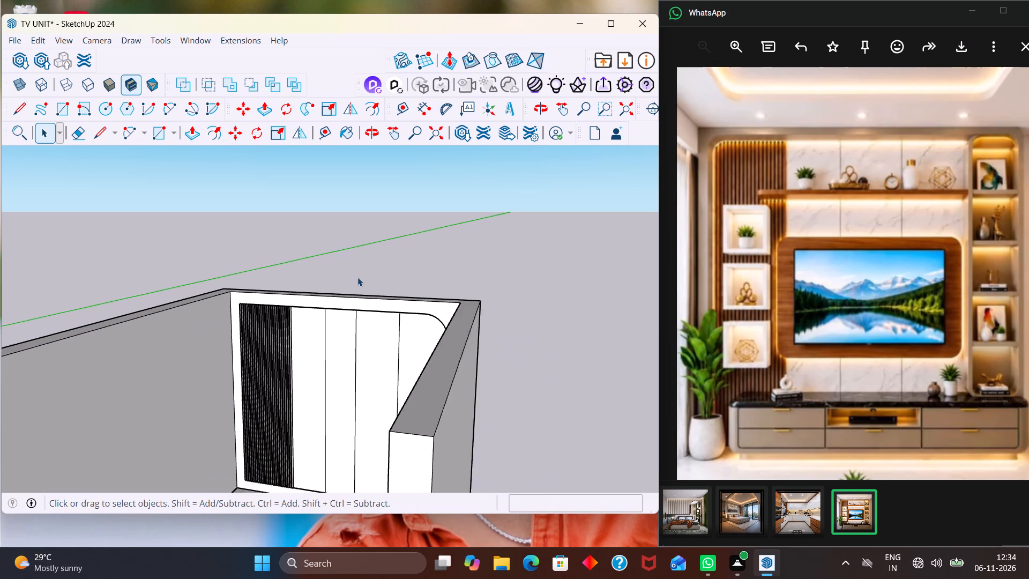
pyautogui.scroll(-3, 357, 277)
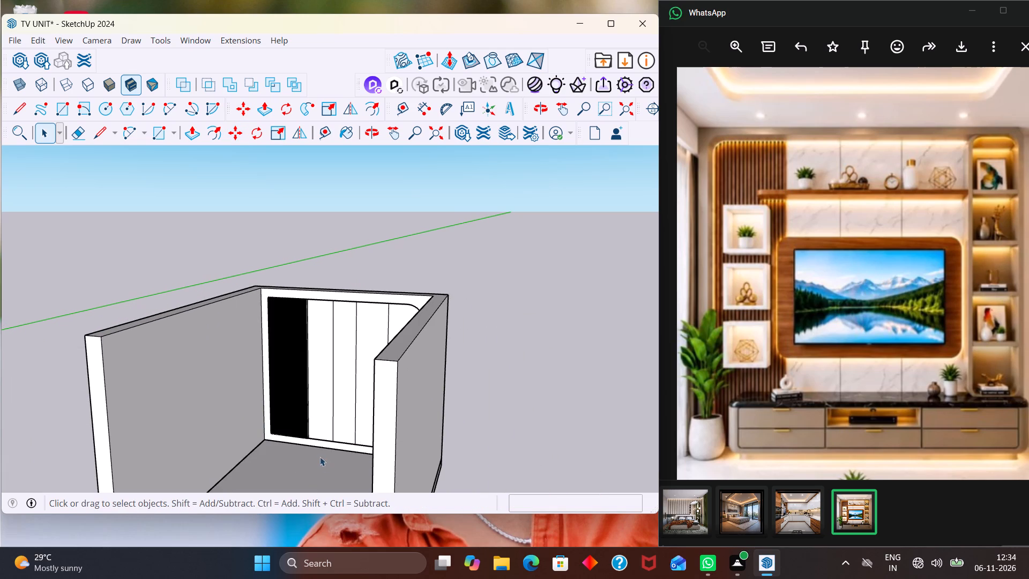
pyautogui.scroll(3, 297, 439)
pyautogui.moveTo(311, 408); pyautogui.dragTo(430, 470, button='middle')
pyautogui.scroll(4, 414, 455)
pyautogui.scroll(12, 280, 201)
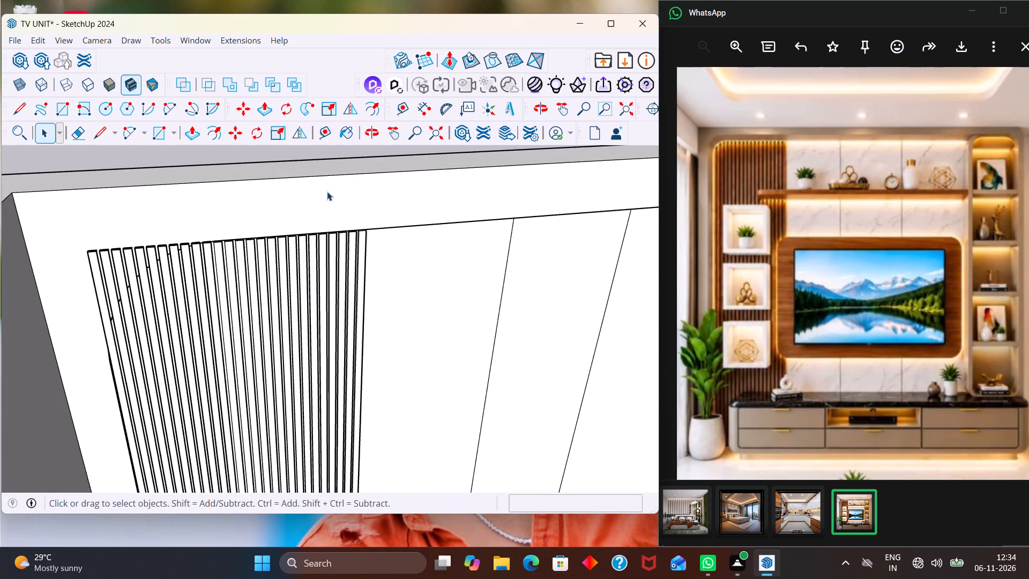
pyautogui.scroll(2, 327, 191)
pyautogui.moveTo(366, 261); pyautogui.dragTo(429, 336, button='middle')
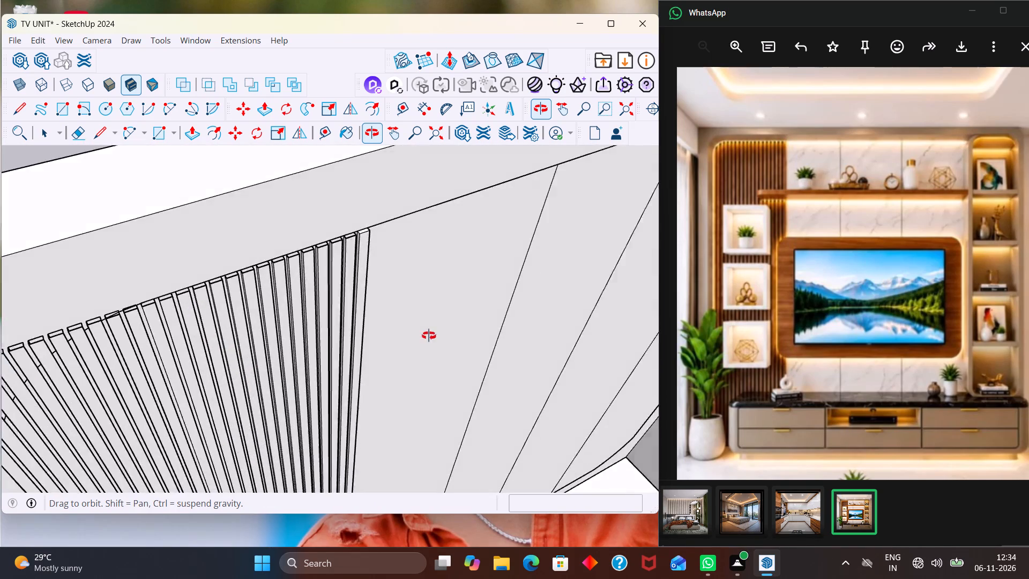
pyautogui.moveTo(429, 336); pyautogui.dragTo(327, 271, button='middle')
pyautogui.scroll(3, 132, 249)
pyautogui.moveTo(117, 262); pyautogui.dragTo(271, 244, button='middle')
pyautogui.scroll(-2, 257, 241)
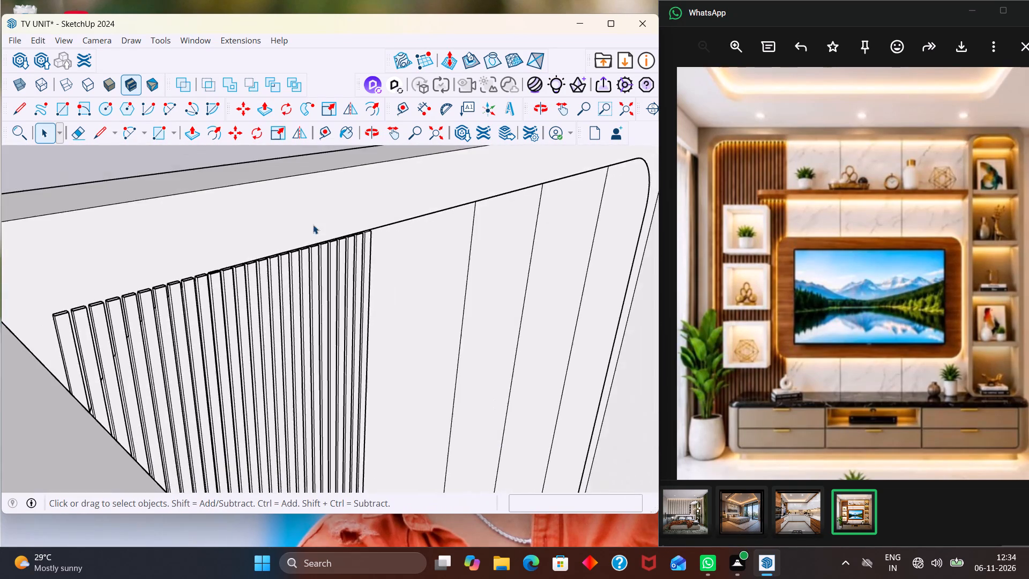
pyautogui.scroll(-7, 313, 225)
pyautogui.moveTo(166, 292); pyautogui.dragTo(1, 399, button='middle')
pyautogui.scroll(6, 139, 285)
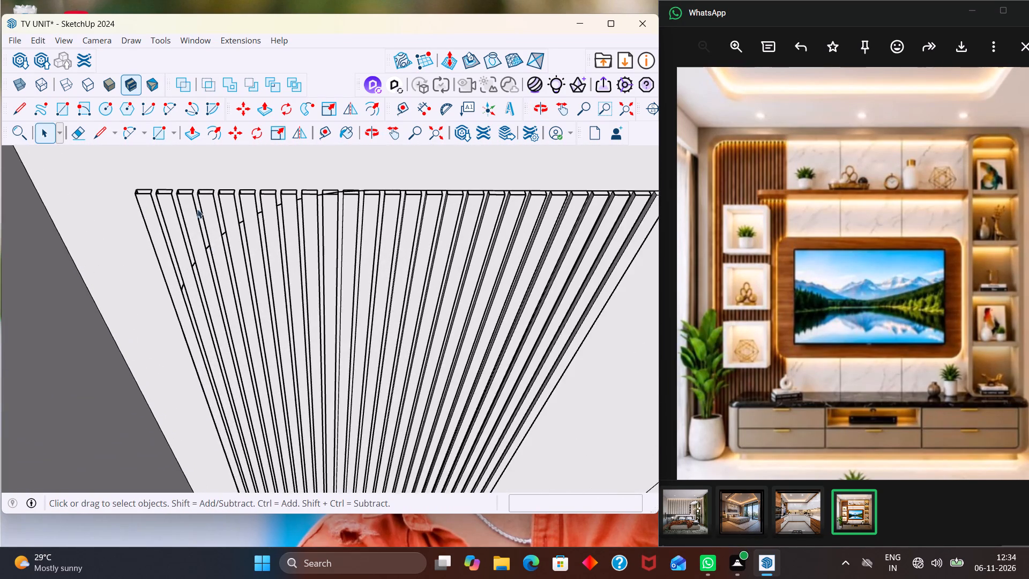
pyautogui.moveTo(199, 249); pyautogui.dragTo(198, 164, button='middle')
pyautogui.scroll(4, 214, 185)
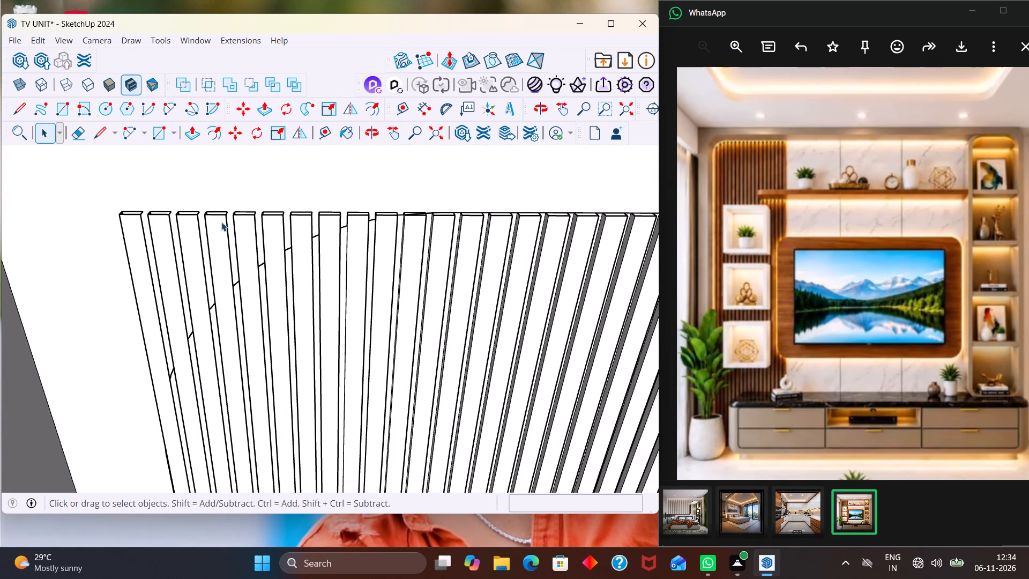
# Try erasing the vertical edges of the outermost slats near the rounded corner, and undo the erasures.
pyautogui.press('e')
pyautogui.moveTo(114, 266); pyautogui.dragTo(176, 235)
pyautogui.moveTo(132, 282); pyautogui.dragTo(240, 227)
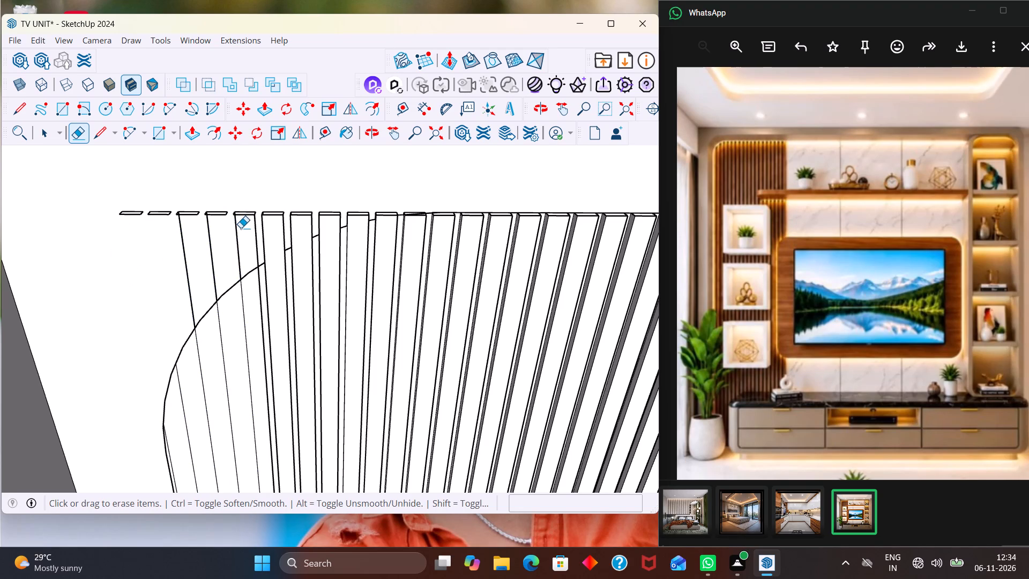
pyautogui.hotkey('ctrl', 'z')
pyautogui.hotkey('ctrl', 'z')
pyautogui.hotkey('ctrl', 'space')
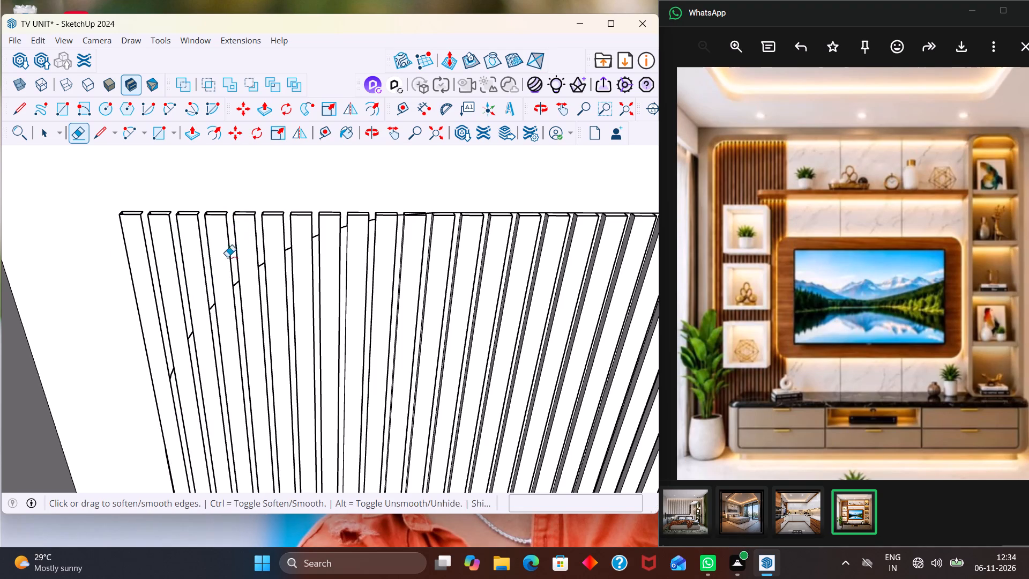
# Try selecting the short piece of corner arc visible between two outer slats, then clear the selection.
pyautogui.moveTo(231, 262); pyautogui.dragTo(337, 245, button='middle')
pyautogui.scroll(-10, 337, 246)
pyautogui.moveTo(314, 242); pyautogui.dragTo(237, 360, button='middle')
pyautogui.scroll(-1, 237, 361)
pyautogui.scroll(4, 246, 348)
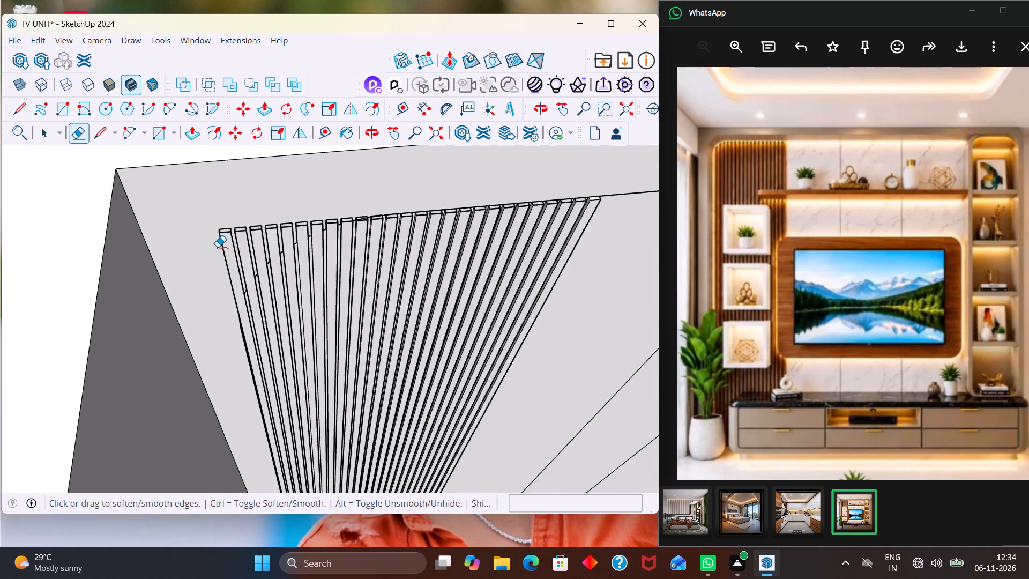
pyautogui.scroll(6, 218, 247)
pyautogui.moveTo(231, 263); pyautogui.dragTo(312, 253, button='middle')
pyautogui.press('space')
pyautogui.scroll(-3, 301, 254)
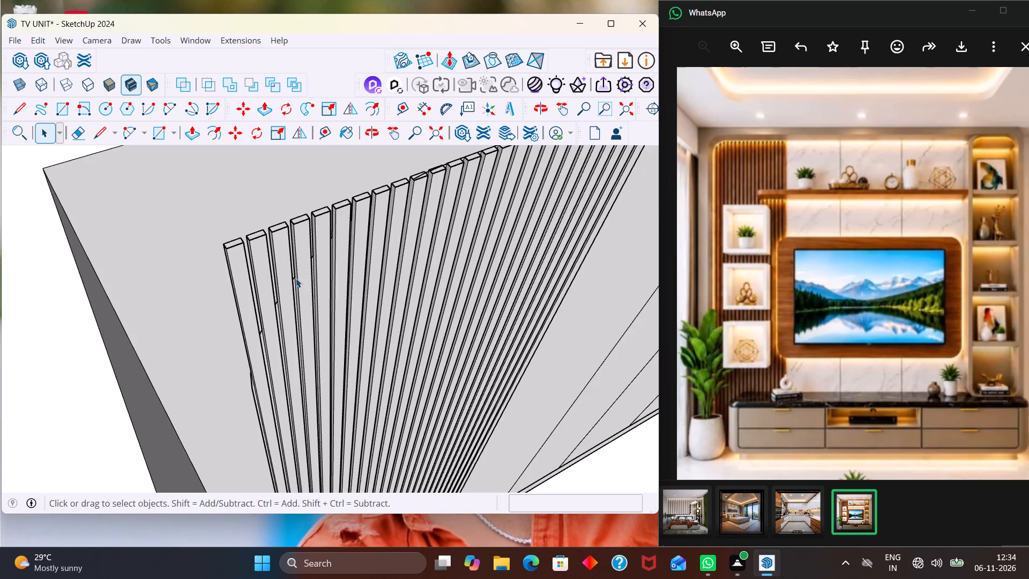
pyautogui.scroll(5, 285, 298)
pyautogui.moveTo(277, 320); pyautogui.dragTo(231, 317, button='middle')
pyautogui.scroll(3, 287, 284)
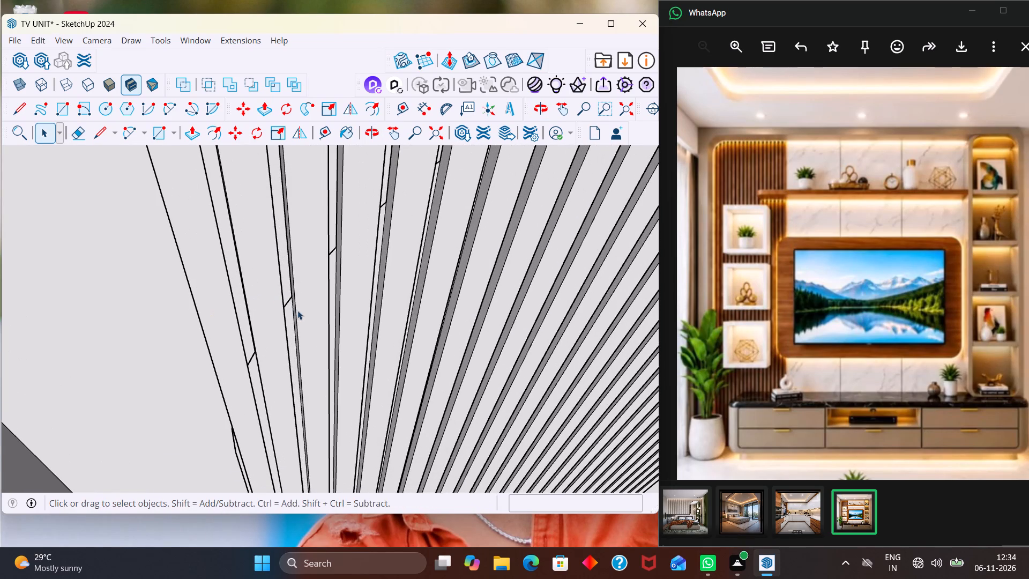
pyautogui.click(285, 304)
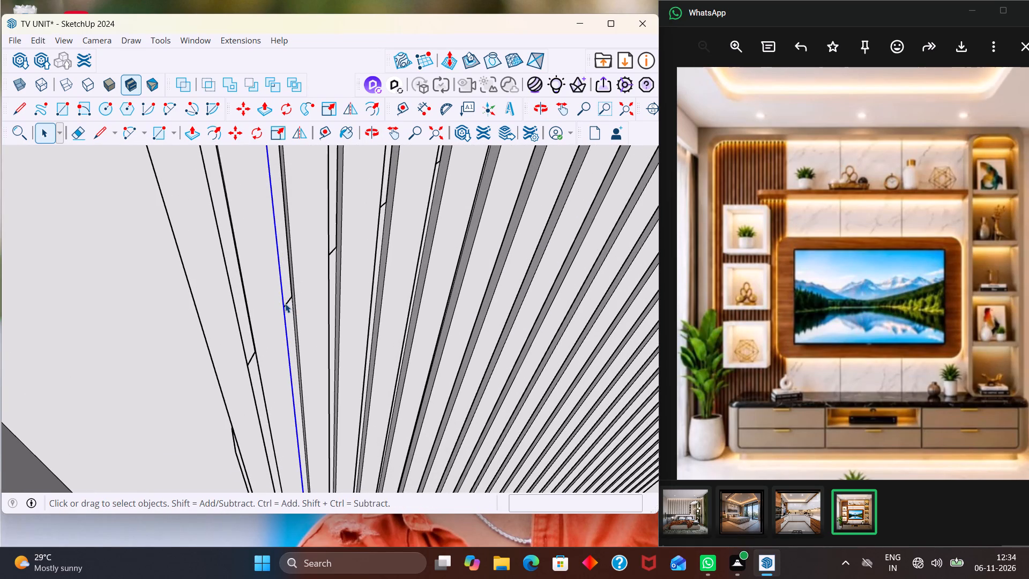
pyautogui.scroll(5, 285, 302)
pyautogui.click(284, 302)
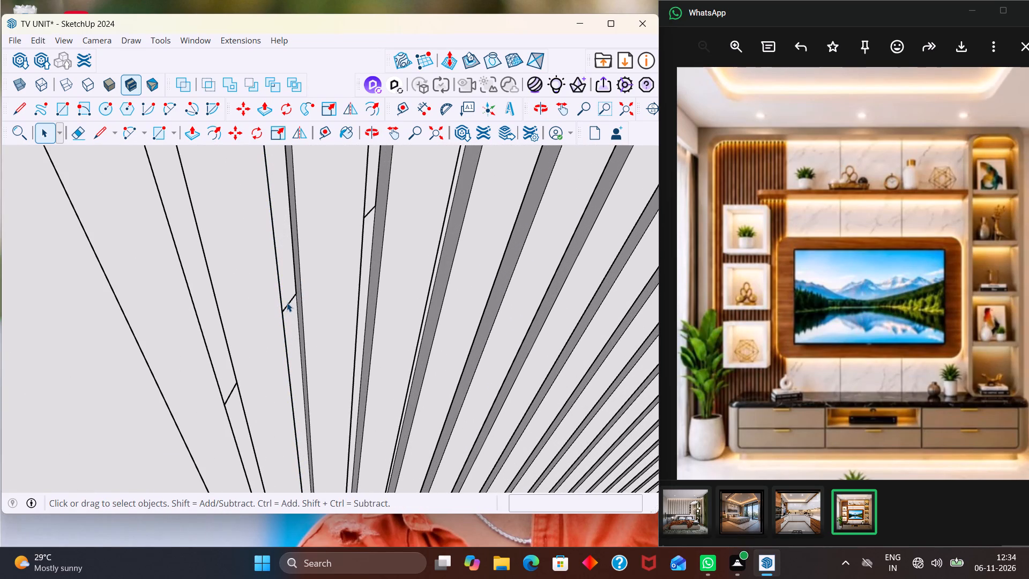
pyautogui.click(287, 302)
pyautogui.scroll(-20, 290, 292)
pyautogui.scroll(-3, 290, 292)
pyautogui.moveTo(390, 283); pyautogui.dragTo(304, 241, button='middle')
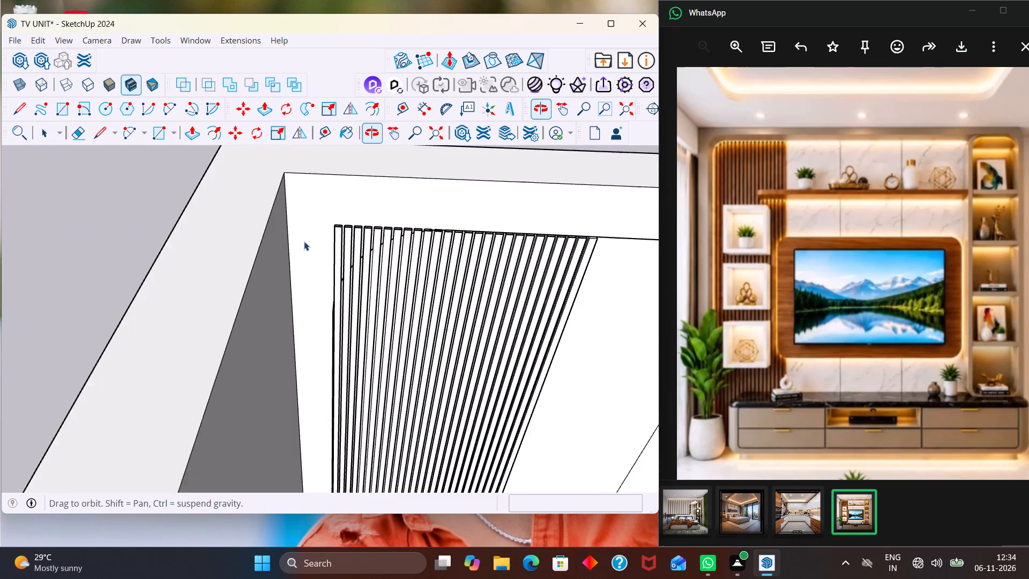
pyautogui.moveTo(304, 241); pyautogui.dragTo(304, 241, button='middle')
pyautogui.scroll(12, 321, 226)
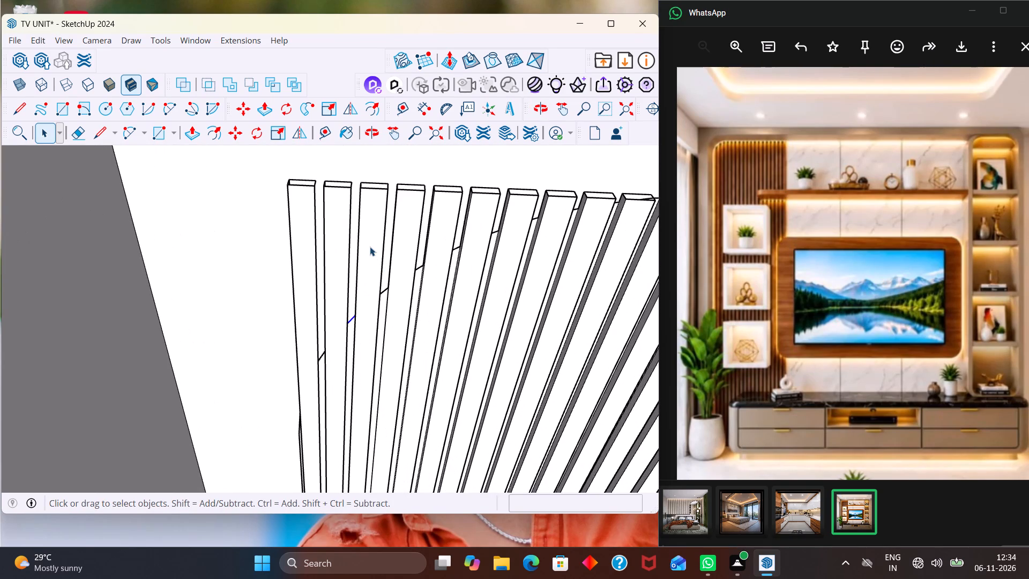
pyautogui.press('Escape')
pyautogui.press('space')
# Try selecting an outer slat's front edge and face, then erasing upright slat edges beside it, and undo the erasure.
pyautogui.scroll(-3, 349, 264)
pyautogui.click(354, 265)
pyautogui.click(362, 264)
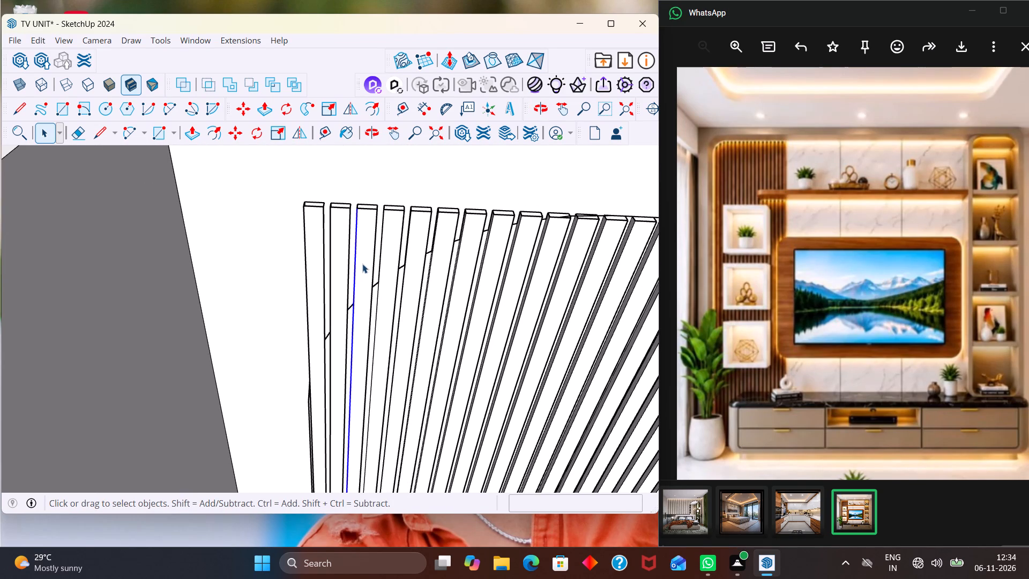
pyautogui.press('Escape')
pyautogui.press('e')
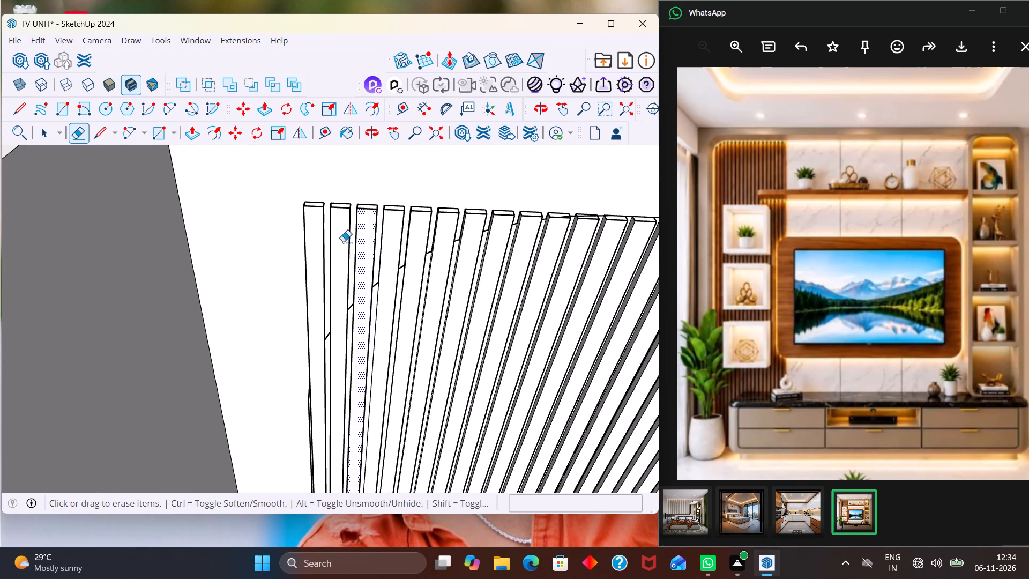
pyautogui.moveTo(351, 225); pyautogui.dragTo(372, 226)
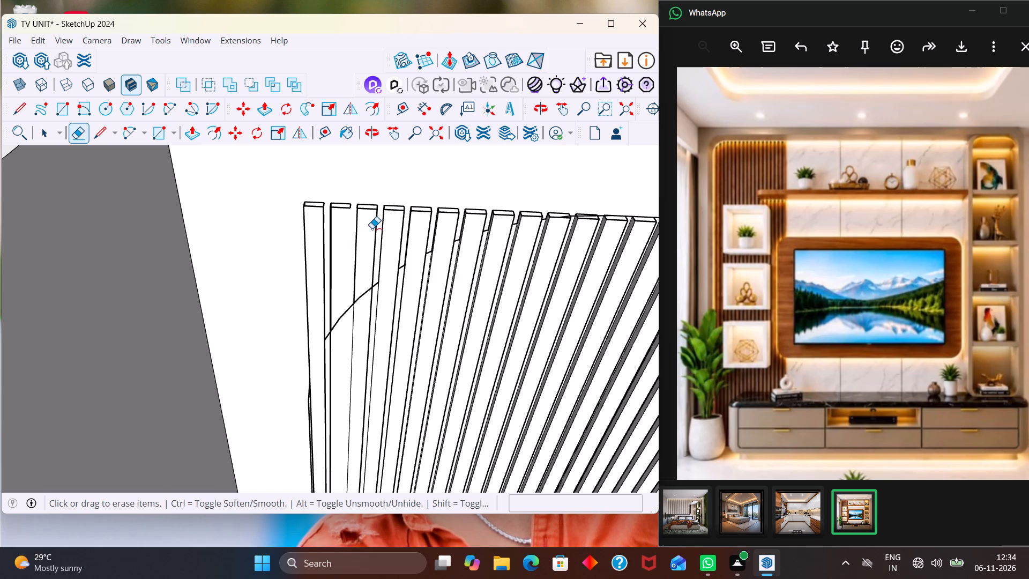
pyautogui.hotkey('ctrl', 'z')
# Erase the upright edges of the outermost slats that overshoot the panel's rounded corner.
pyautogui.press('space')
pyautogui.scroll(1, 368, 233)
pyautogui.tripleClick(369, 233)
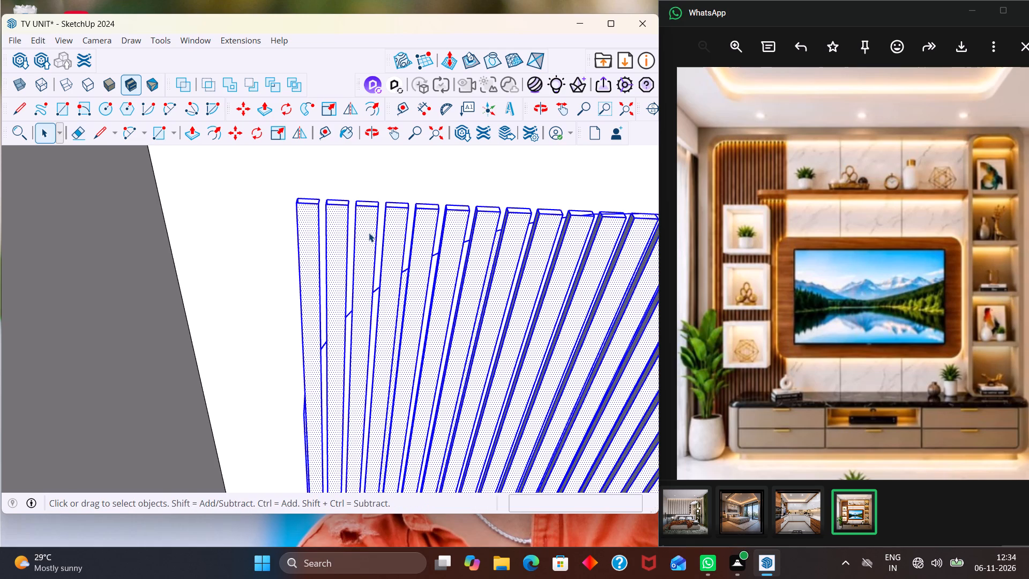
pyautogui.moveTo(368, 237); pyautogui.dragTo(310, 251, button='middle')
pyautogui.press('e')
pyautogui.scroll(-3, 361, 222)
pyautogui.moveTo(366, 220); pyautogui.dragTo(364, 191, button='middle')
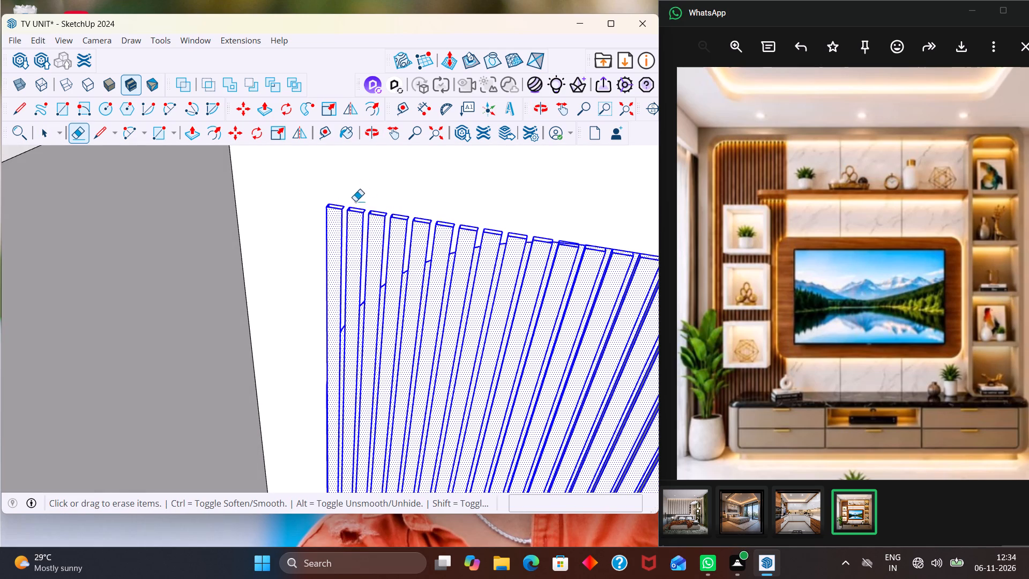
pyautogui.click(329, 250)
pyautogui.moveTo(301, 259); pyautogui.dragTo(385, 222)
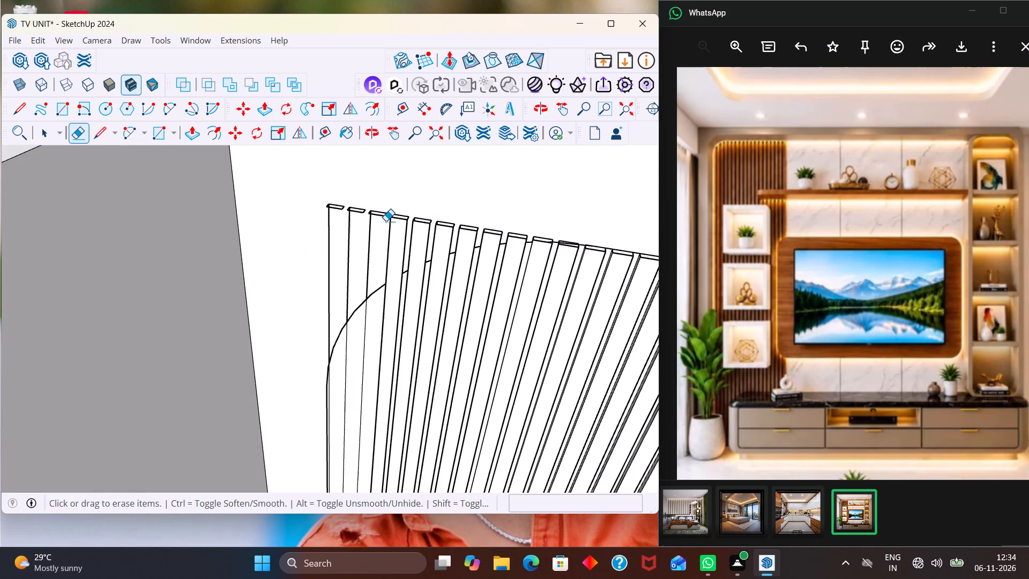
pyautogui.moveTo(301, 270); pyautogui.dragTo(452, 201)
pyautogui.moveTo(374, 242); pyautogui.dragTo(469, 212)
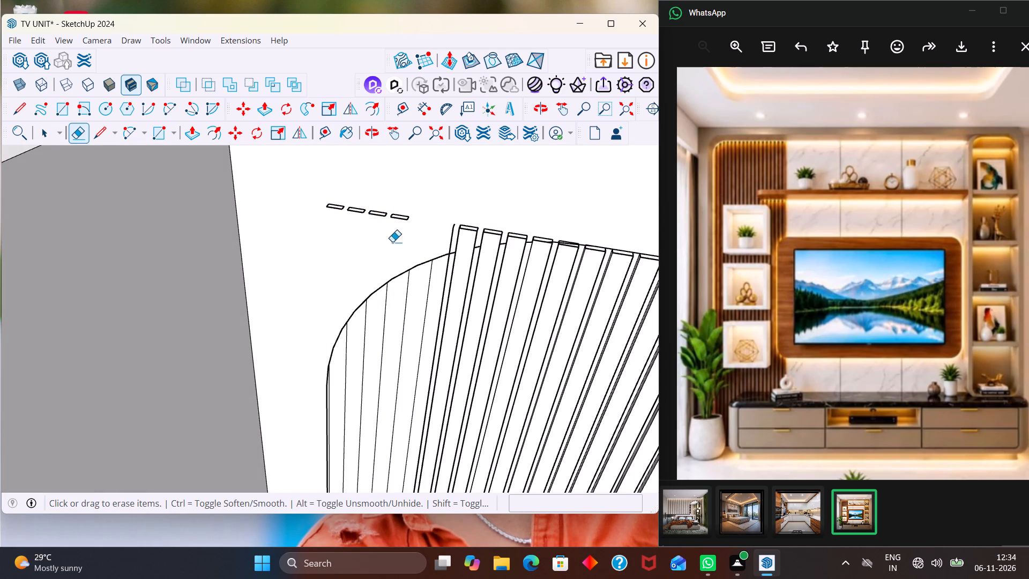
# Erase the remaining slats crossing the corner arc, up to where the arc meets the panel's straight top edge.
pyautogui.moveTo(392, 242); pyautogui.dragTo(503, 211)
pyautogui.moveTo(458, 231); pyautogui.dragTo(549, 207)
pyautogui.moveTo(449, 250); pyautogui.dragTo(547, 212)
pyautogui.moveTo(472, 241); pyautogui.dragTo(541, 216)
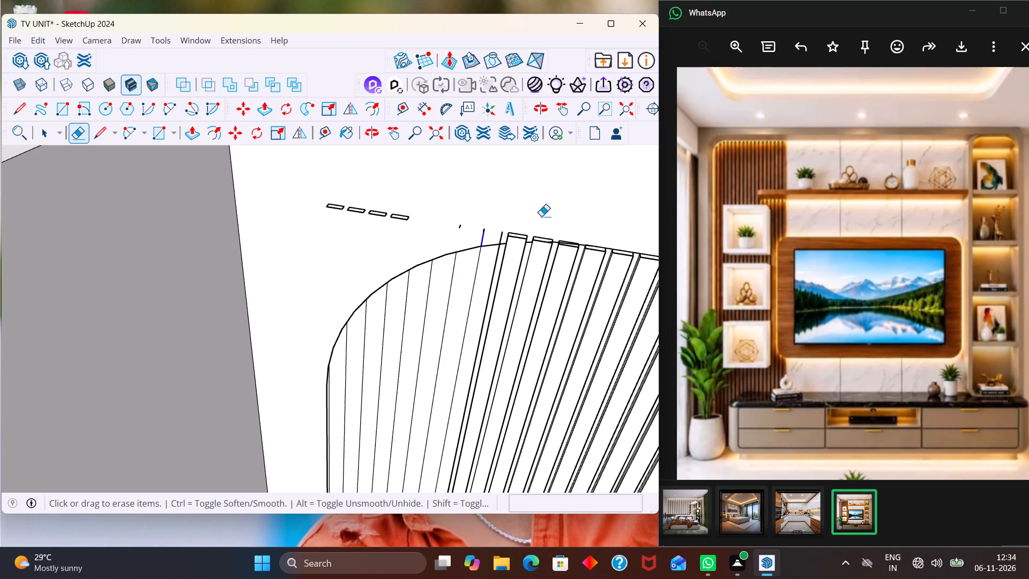
pyautogui.moveTo(541, 216); pyautogui.dragTo(543, 216)
pyautogui.moveTo(480, 234); pyautogui.dragTo(508, 232)
pyautogui.moveTo(494, 234); pyautogui.dragTo(545, 227)
pyautogui.moveTo(498, 239); pyautogui.dragTo(547, 235)
pyautogui.moveTo(521, 235); pyautogui.dragTo(584, 221)
# Erase the leftover slat-top outlines and stray edge fragments outside the rounded corner.
pyautogui.moveTo(434, 239); pyautogui.dragTo(346, 200)
pyautogui.moveTo(430, 202); pyautogui.dragTo(463, 224)
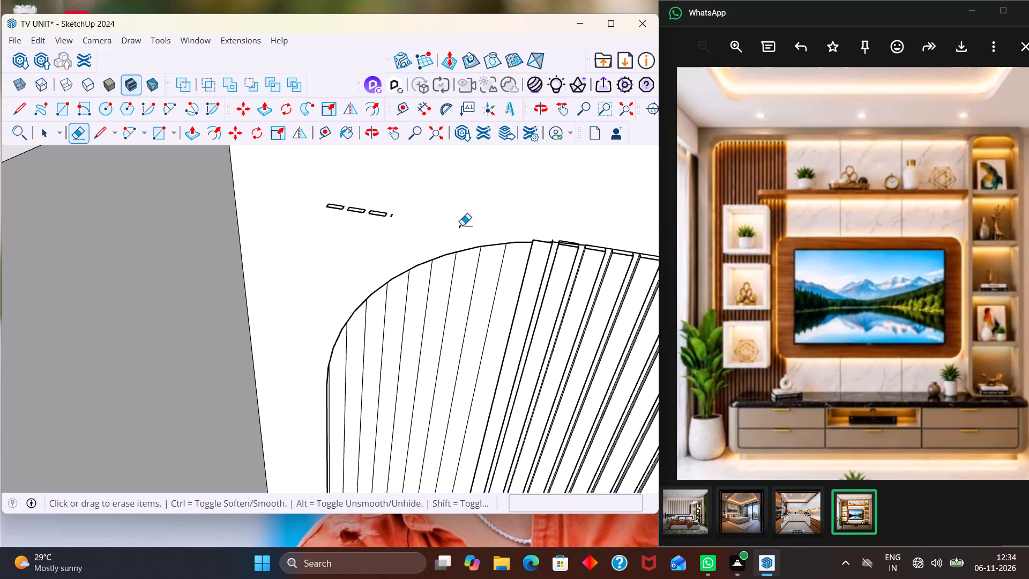
pyautogui.click(455, 225)
pyautogui.click(459, 226)
pyautogui.moveTo(474, 230); pyautogui.dragTo(358, 210)
pyautogui.moveTo(358, 210); pyautogui.dragTo(274, 195)
pyautogui.moveTo(385, 214); pyautogui.dragTo(318, 215)
pyautogui.moveTo(378, 213); pyautogui.dragTo(305, 200)
pyautogui.moveTo(329, 210); pyautogui.dragTo(330, 203)
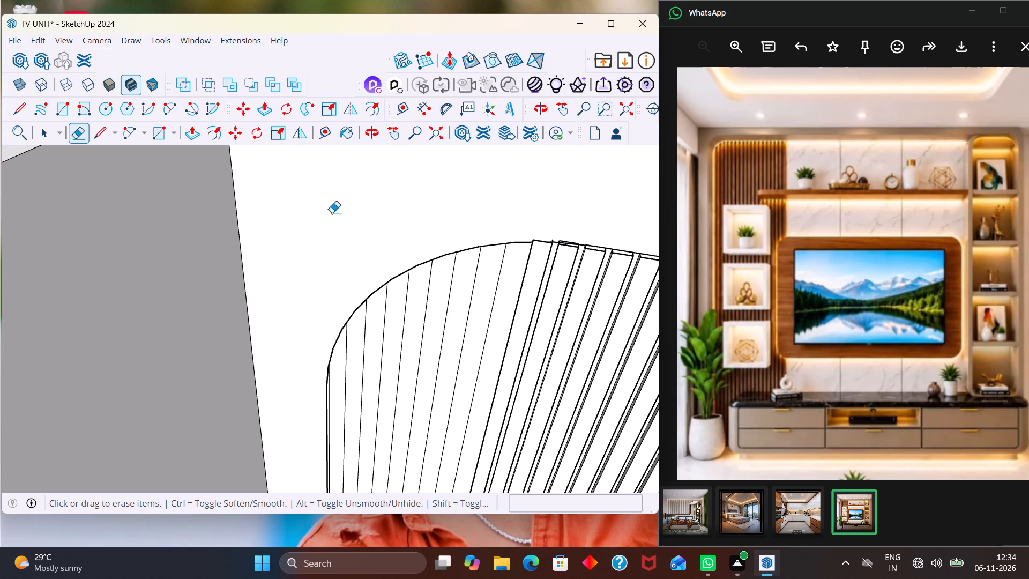
# Clear the room group's selection and review the trimmed slats and rounded corner from several angles.
pyautogui.rightClick(335, 202)
pyautogui.click(337, 180)
pyautogui.scroll(-5, 348, 185)
pyautogui.scroll(1, 383, 234)
pyautogui.moveTo(381, 242); pyautogui.dragTo(345, 152, button='middle')
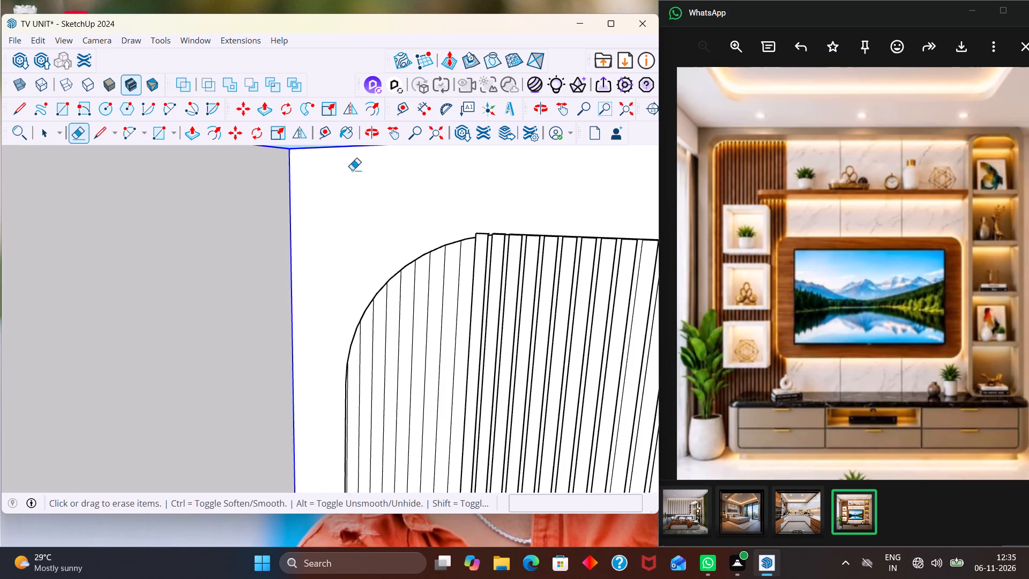
pyautogui.scroll(-8, 386, 196)
pyautogui.press('space')
pyautogui.scroll(-17, 432, 182)
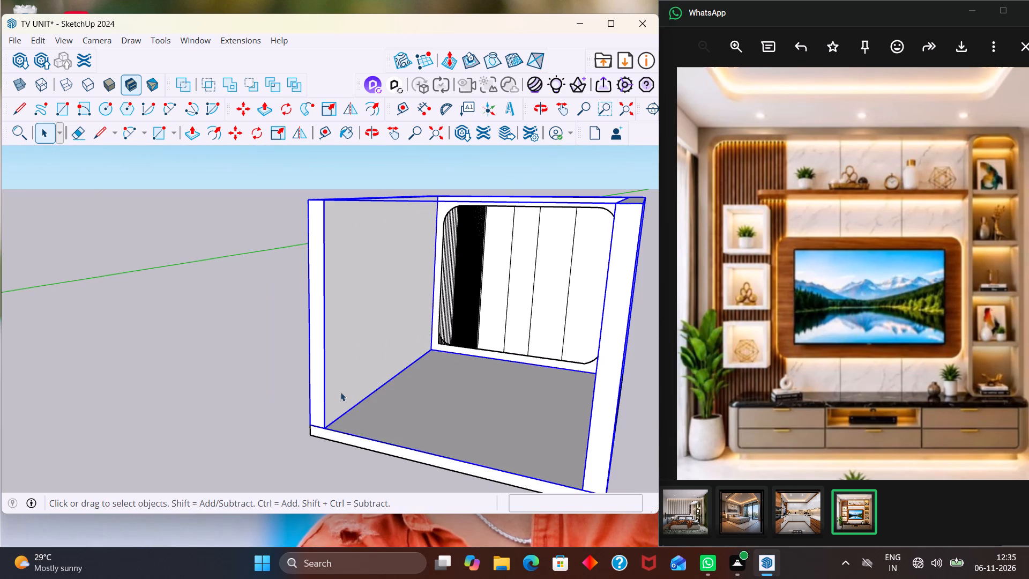
pyautogui.click(310, 363)
pyautogui.moveTo(361, 382); pyautogui.dragTo(468, 374, button='middle')
pyautogui.click(218, 457)
pyautogui.scroll(5, 491, 316)
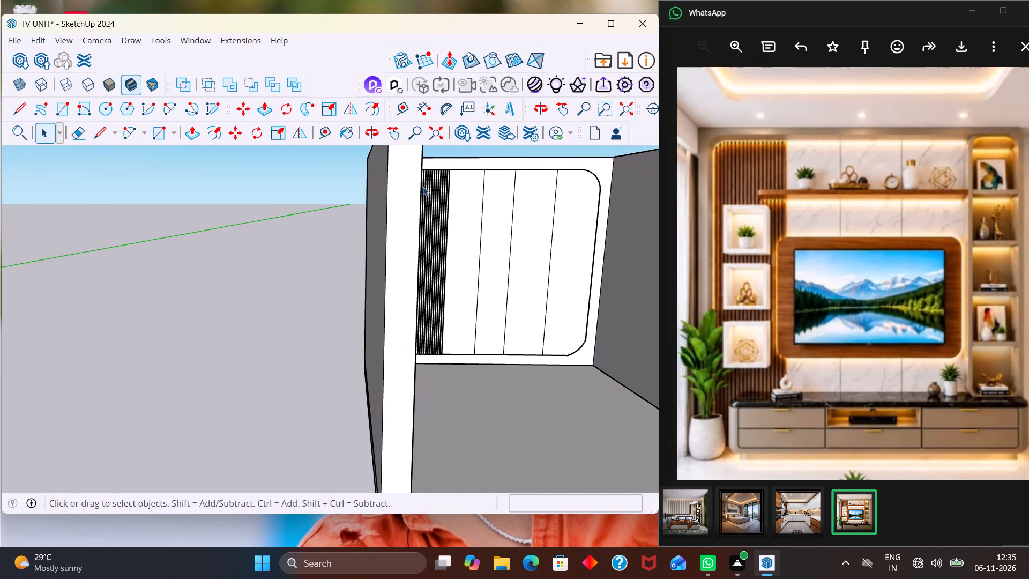
pyautogui.scroll(1, 423, 187)
pyautogui.moveTo(408, 217); pyautogui.dragTo(253, 243, button='middle')
pyautogui.scroll(-13, 378, 219)
pyautogui.moveTo(264, 296); pyautogui.dragTo(512, 219, button='middle')
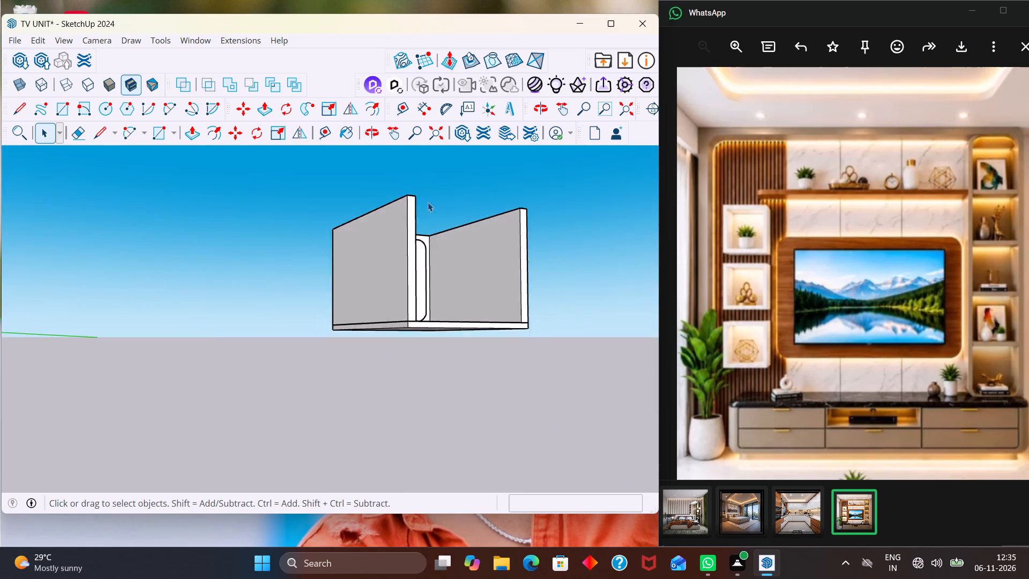
# Undo the corner trimming of the slats, back to the full untrimmed slat array.
pyautogui.scroll(2, 428, 202)
pyautogui.moveTo(400, 241); pyautogui.dragTo(391, 250, button='middle')
pyautogui.scroll(6, 383, 274)
pyautogui.moveTo(447, 279); pyautogui.dragTo(383, 308, button='middle')
pyautogui.scroll(2, 382, 268)
pyautogui.scroll(1, 294, 265)
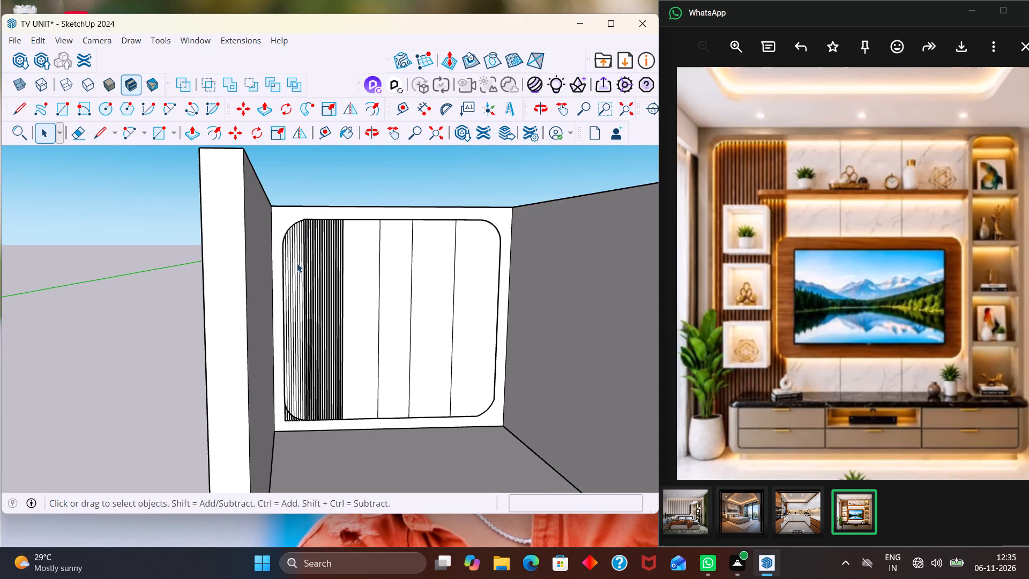
pyautogui.hotkey('ctrl', 'z')
pyautogui.hotkey('ctrl', 'z')
pyautogui.hotkey('ctrl', 'z')
pyautogui.hotkey('ctrl', 'z')
pyautogui.hotkey('ctrl', 'z')
pyautogui.hotkey('ctrl', 'z')
pyautogui.hotkey('ctrl', 'z')
pyautogui.hotkey('ctrl', 'z')
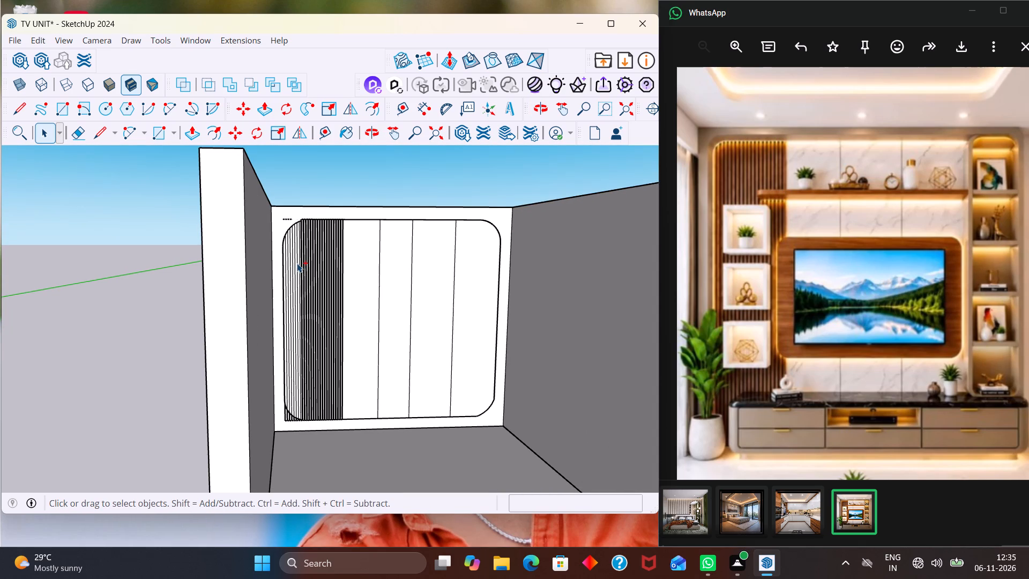
pyautogui.hotkey('ctrl', 'z')
pyautogui.hotkey('ctrl', 'z')
pyautogui.hotkey('ctrl', 'z')
pyautogui.hotkey('ctrl', 'z')
pyautogui.hotkey('ctrl', 'z')
pyautogui.hotkey('ctrl', 'z')
pyautogui.hotkey('ctrl', 'z')
pyautogui.hotkey('ctrl', 'z')
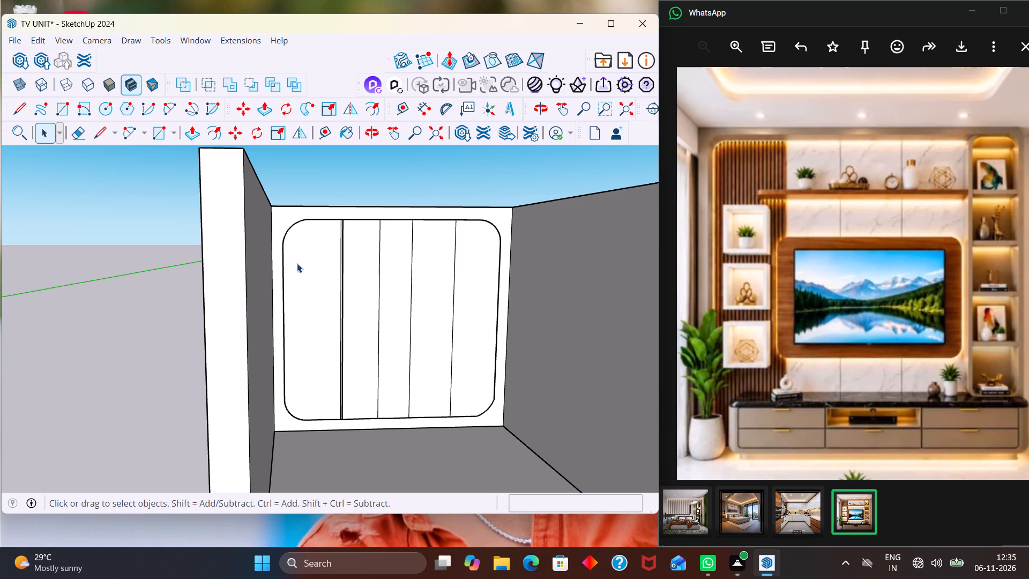
pyautogui.hotkey('ctrl', 'y')
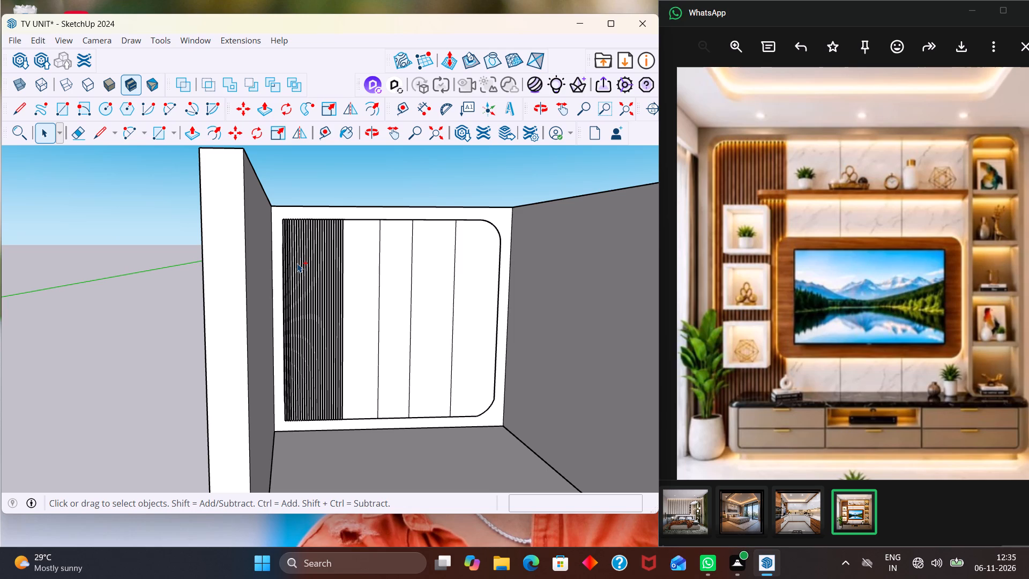
# Review the untrimmed slat array on the back wall panel from several angles.
pyautogui.scroll(-5, 341, 300)
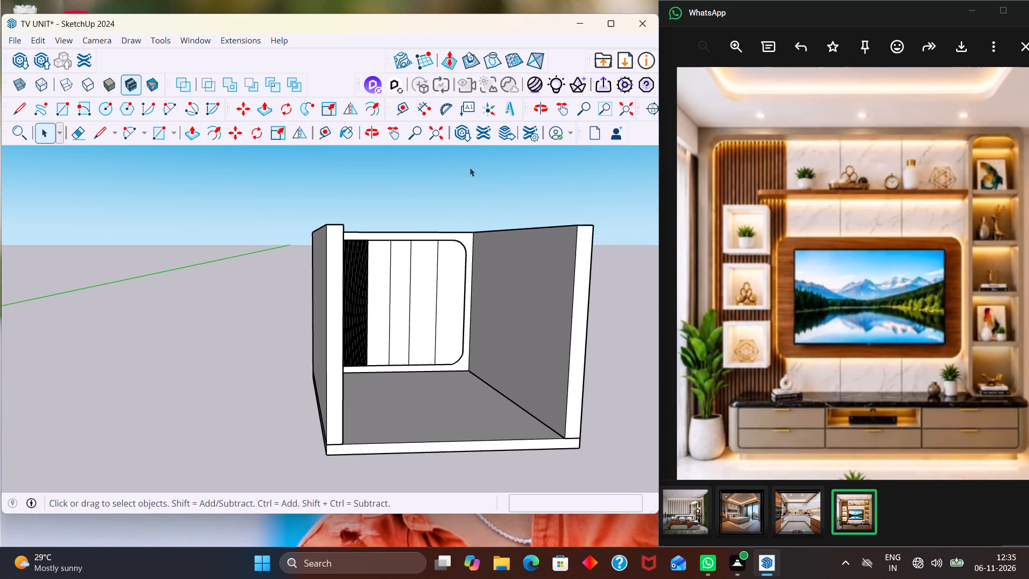
pyautogui.click(469, 167)
pyautogui.moveTo(516, 261); pyautogui.dragTo(466, 246, button='middle')
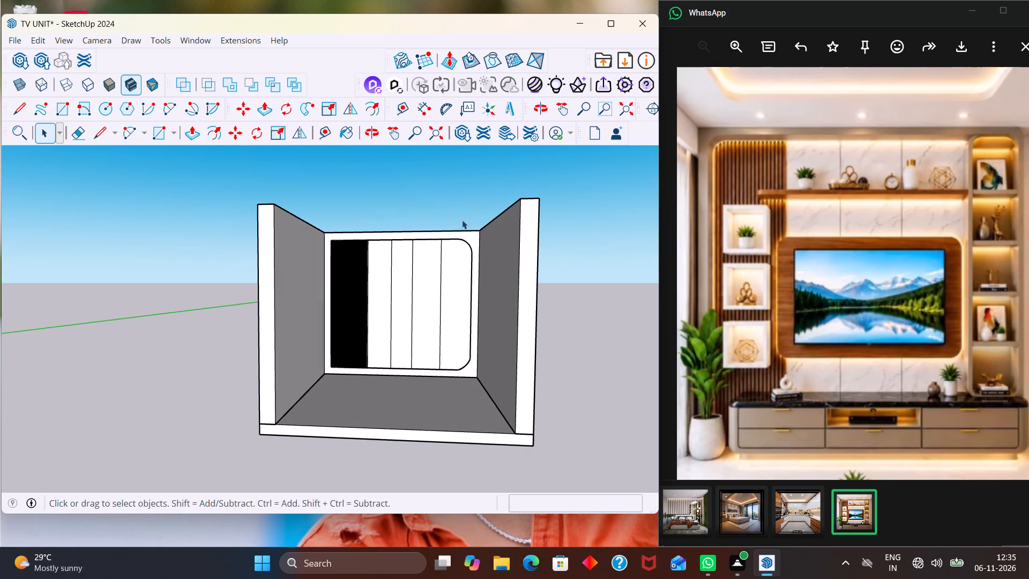
pyautogui.scroll(-2, 510, 318)
pyautogui.moveTo(482, 320); pyautogui.dragTo(419, 364, button='middle')
pyautogui.scroll(2, 353, 338)
pyautogui.moveTo(393, 351); pyautogui.dragTo(400, 361, button='middle')
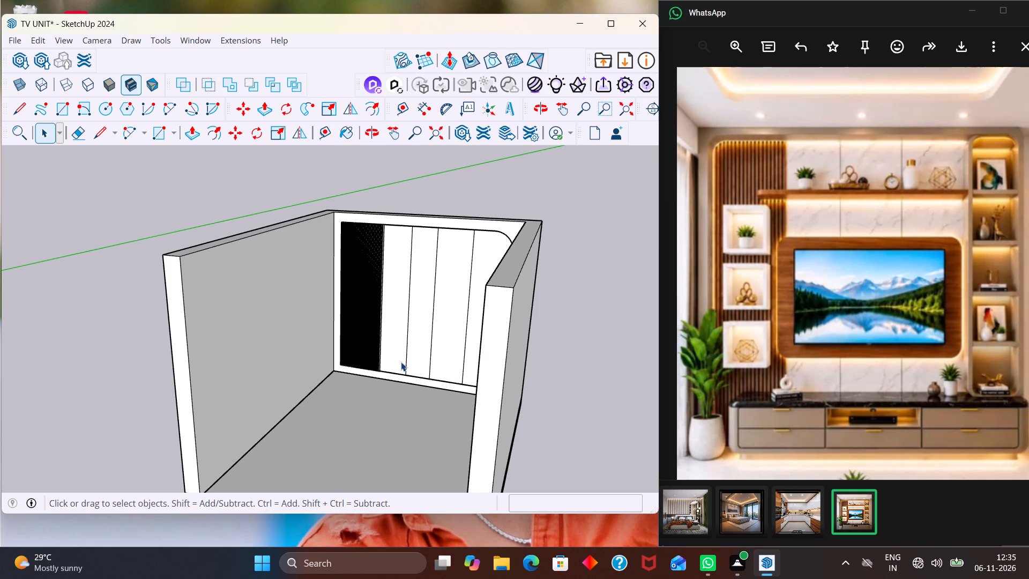
pyautogui.scroll(2, 317, 194)
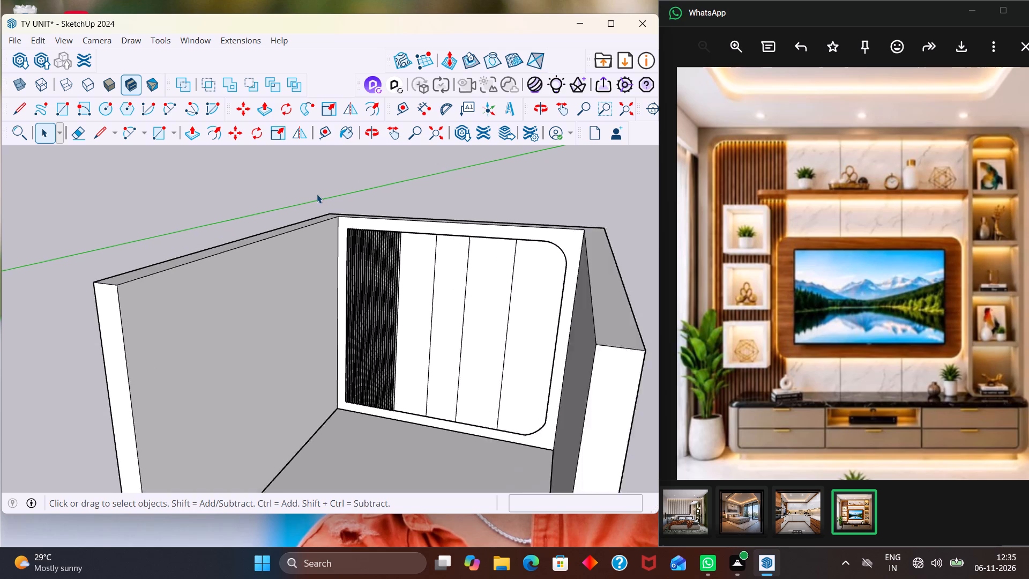
pyautogui.scroll(5, 317, 194)
pyautogui.moveTo(357, 237); pyautogui.dragTo(434, 246, button='middle')
pyautogui.scroll(7, 434, 248)
pyautogui.scroll(3, 329, 236)
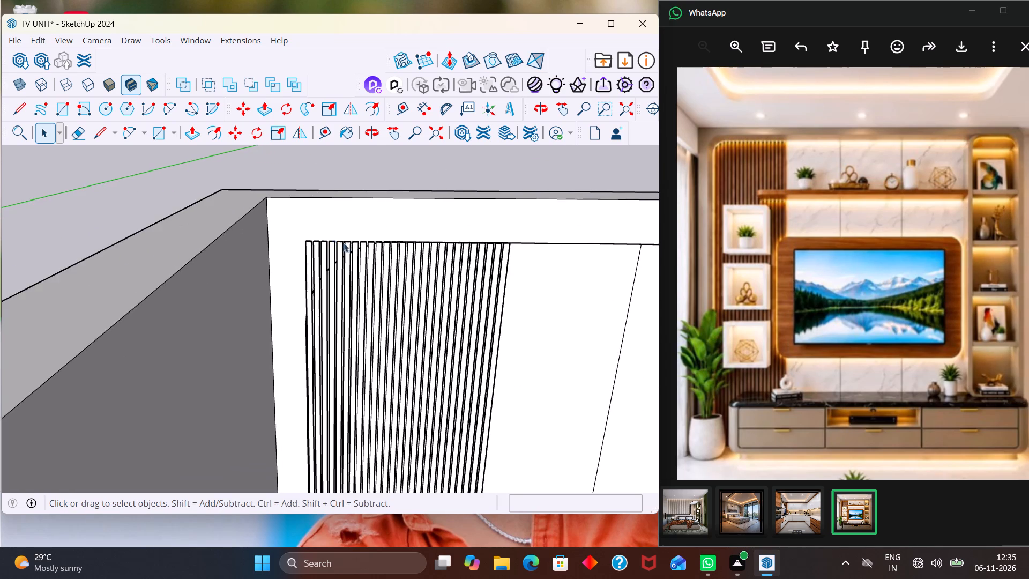
# Examine the slat tops up close where they cross the panel's rounded corner arc.
pyautogui.moveTo(344, 244); pyautogui.dragTo(340, 266, button='middle')
pyautogui.scroll(12, 332, 273)
pyautogui.scroll(-1, 406, 231)
pyautogui.moveTo(398, 280); pyautogui.dragTo(392, 302, button='middle')
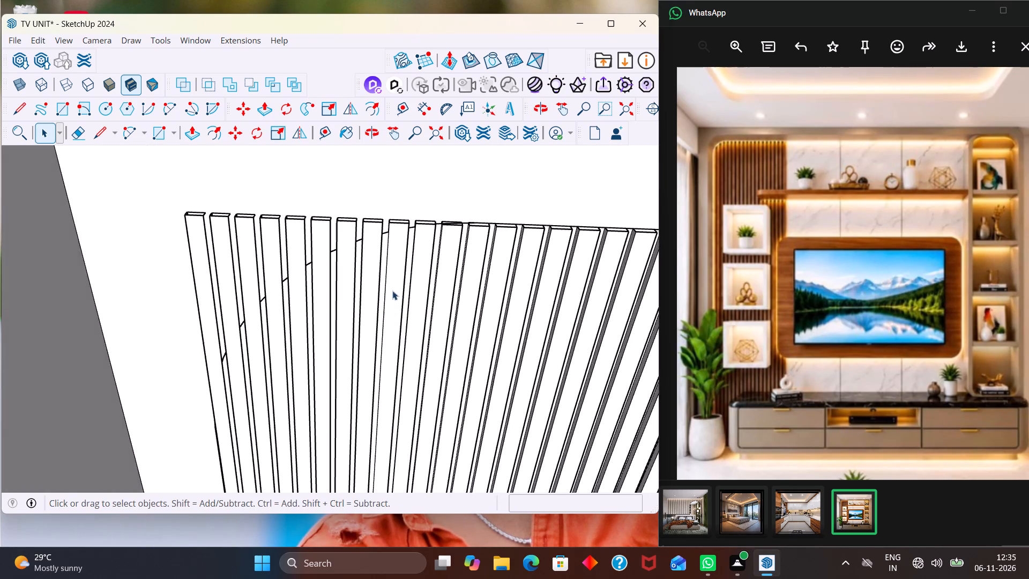
pyautogui.moveTo(386, 306); pyautogui.dragTo(381, 365, button='middle')
pyautogui.moveTo(371, 339); pyautogui.dragTo(359, 414, button='middle')
pyautogui.scroll(1, 401, 189)
pyautogui.moveTo(389, 239); pyautogui.dragTo(360, 319, button='middle')
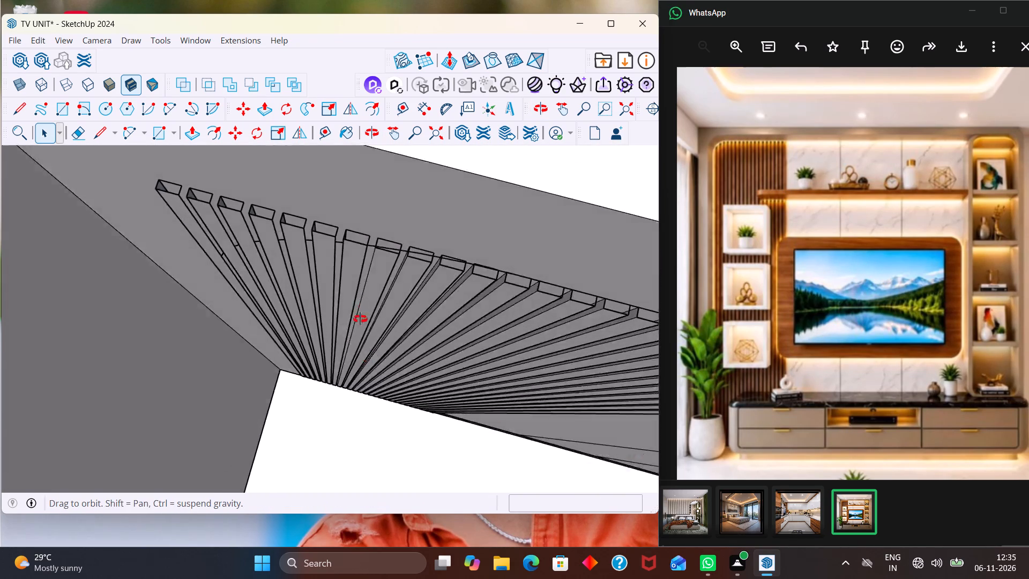
pyautogui.moveTo(360, 319); pyautogui.dragTo(389, 275, button='middle')
pyautogui.scroll(1, 359, 326)
pyautogui.scroll(-6, 393, 212)
pyautogui.moveTo(384, 233); pyautogui.dragTo(369, 201, button='middle')
pyautogui.scroll(4, 417, 161)
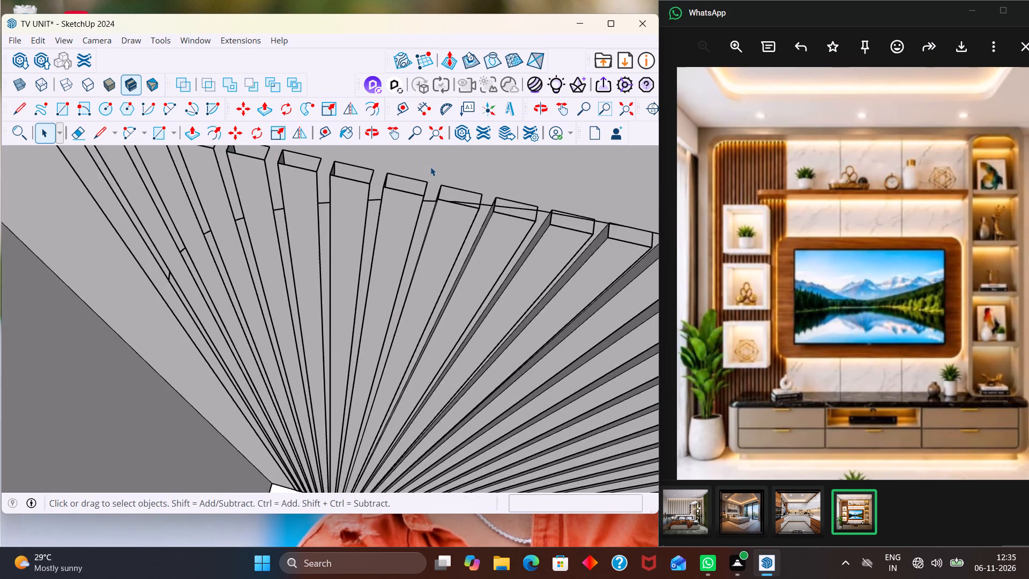
pyautogui.scroll(4, 430, 167)
pyautogui.moveTo(412, 237); pyautogui.dragTo(370, 237, button='middle')
pyautogui.moveTo(455, 216); pyautogui.dragTo(380, 236, button='middle')
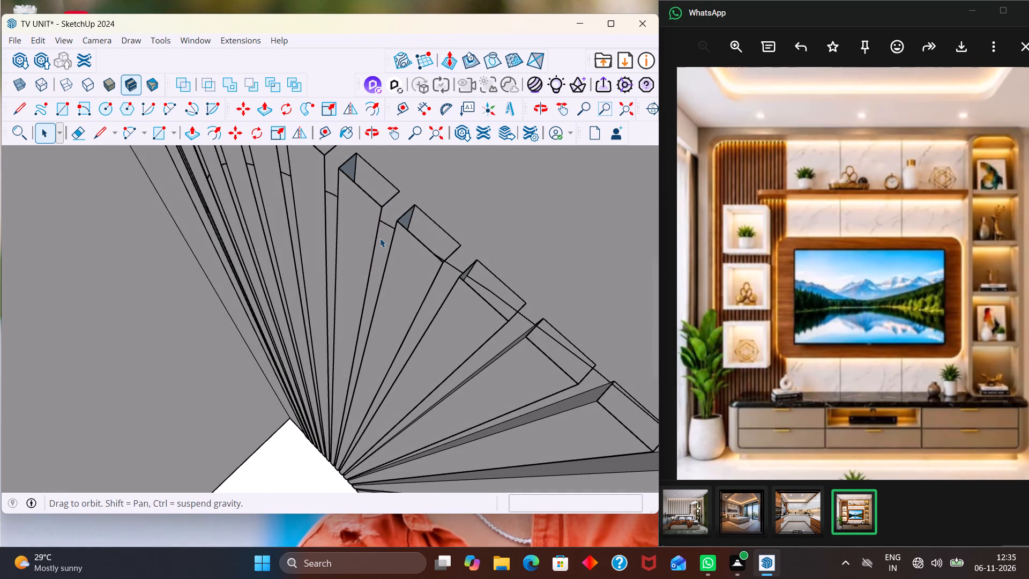
pyautogui.scroll(2, 437, 241)
pyautogui.click(460, 274)
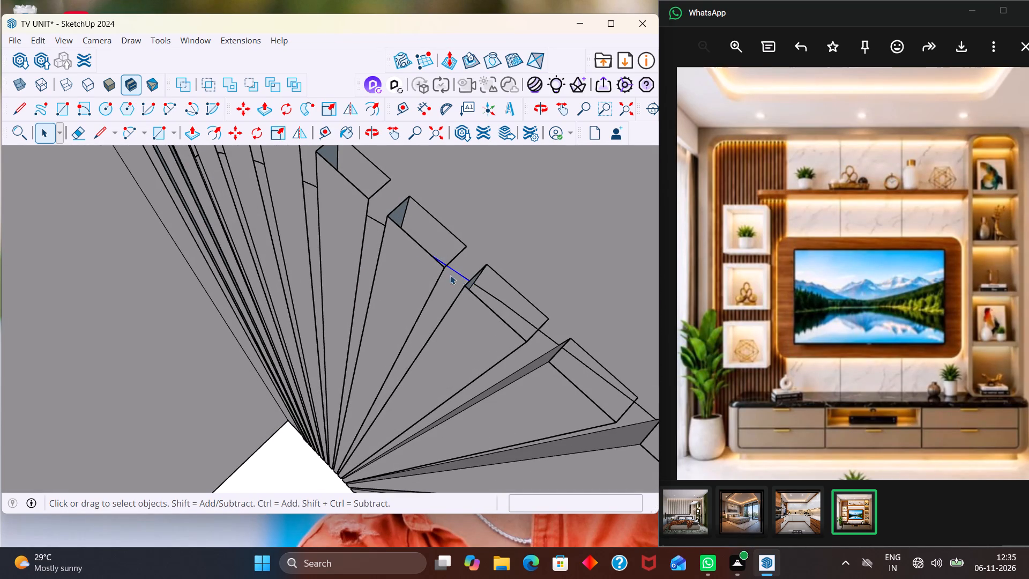
pyautogui.scroll(-14, 476, 244)
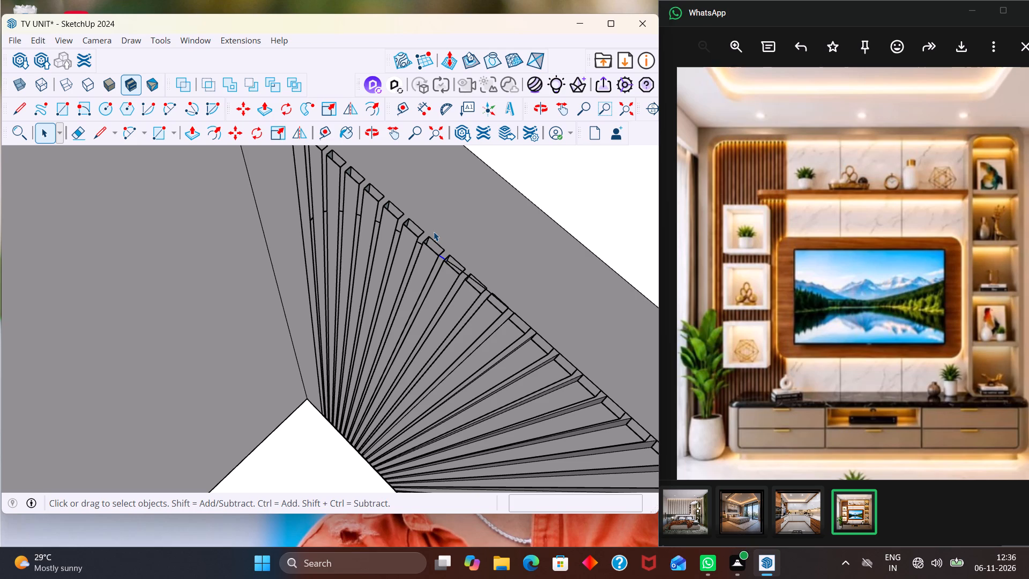
pyautogui.scroll(-6, 406, 247)
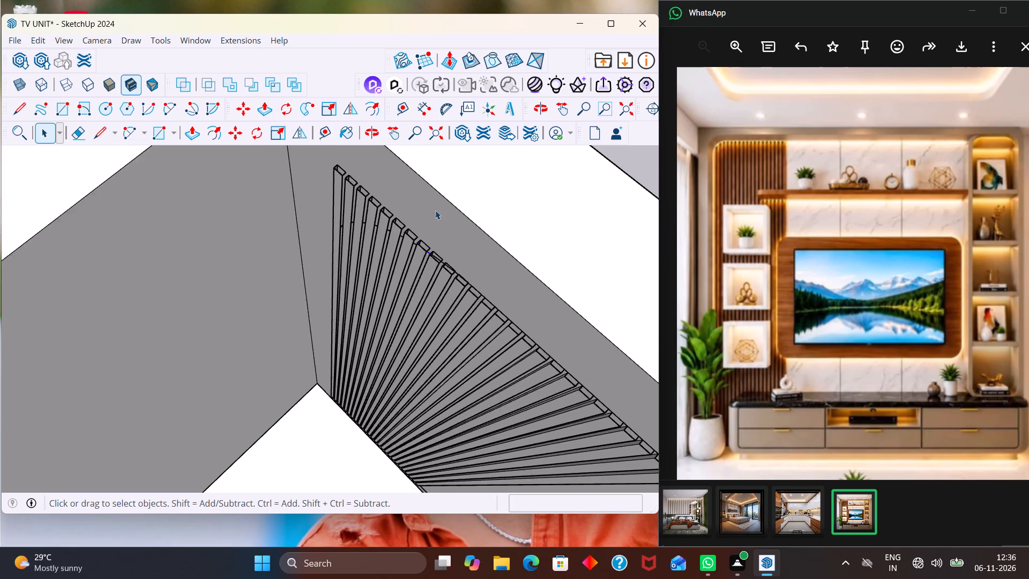
pyautogui.scroll(-3, 435, 210)
pyautogui.moveTo(388, 300); pyautogui.dragTo(437, 261, button='middle')
pyautogui.scroll(1, 437, 261)
pyautogui.scroll(-15, 435, 257)
pyautogui.click(538, 204)
pyautogui.moveTo(364, 331); pyautogui.dragTo(371, 280, button='middle')
pyautogui.scroll(12, 364, 330)
pyautogui.moveTo(442, 193); pyautogui.dragTo(415, 215, button='middle')
pyautogui.scroll(4, 412, 235)
pyautogui.moveTo(429, 240); pyautogui.dragTo(426, 243, button='middle')
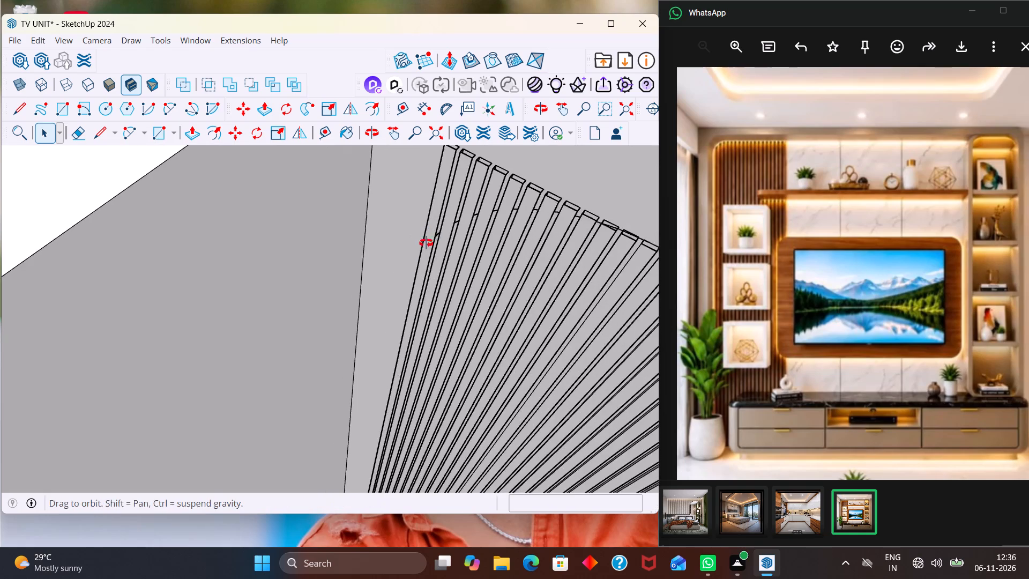
pyautogui.moveTo(426, 243); pyautogui.dragTo(337, 267, button='middle')
pyautogui.scroll(-11, 372, 227)
pyautogui.moveTo(506, 265); pyautogui.dragTo(562, 205, button='middle')
pyautogui.scroll(7, 517, 204)
pyautogui.moveTo(404, 258); pyautogui.dragTo(502, 203, button='middle')
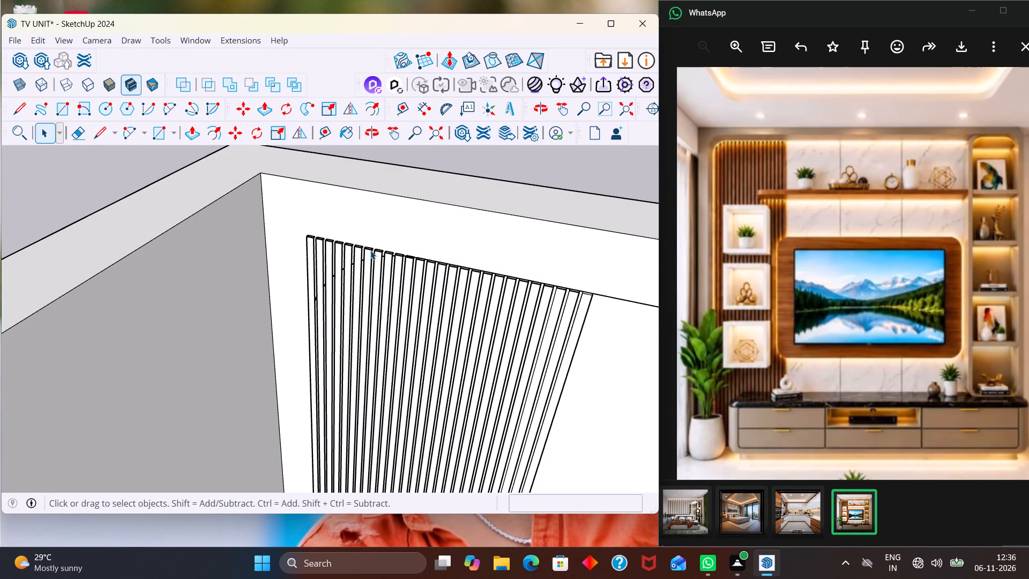
# Examine the top faces and edges of the slats at the array's inner end, along the panel's straight top edge.
pyautogui.scroll(-10, 454, 273)
pyautogui.moveTo(471, 326); pyautogui.dragTo(512, 367, button='middle')
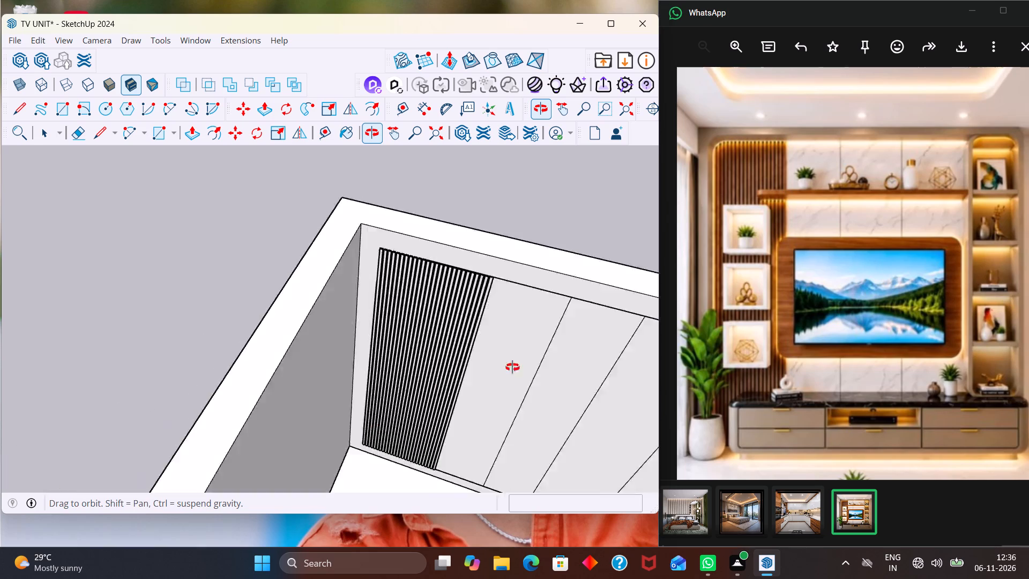
pyautogui.moveTo(512, 367); pyautogui.dragTo(460, 281, button='middle')
pyautogui.scroll(6, 518, 360)
pyautogui.scroll(2, 384, 204)
pyautogui.moveTo(379, 201); pyautogui.dragTo(341, 392, button='middle')
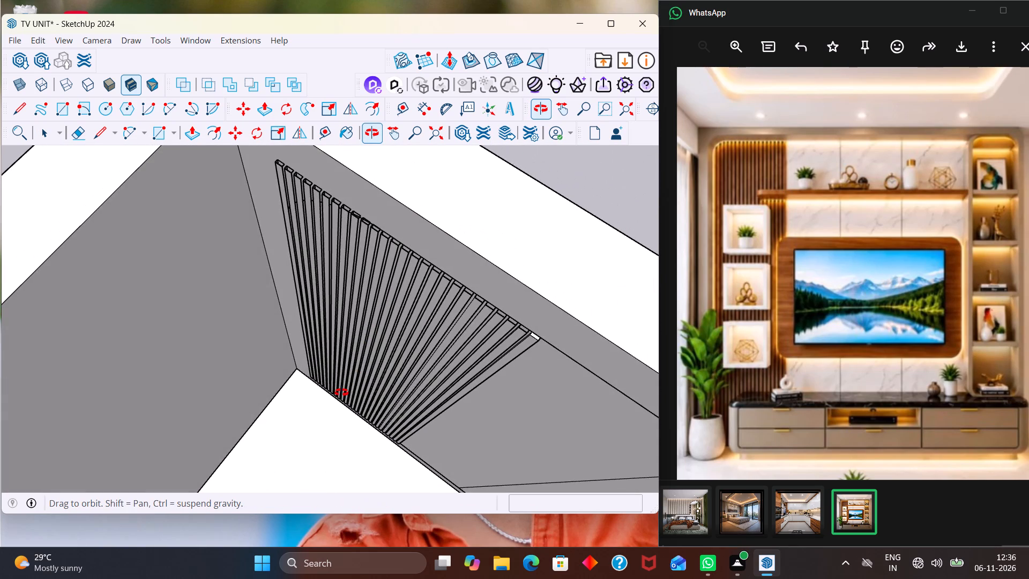
pyautogui.moveTo(341, 392); pyautogui.dragTo(374, 370, button='middle')
pyautogui.scroll(3, 607, 274)
pyautogui.scroll(-5, 563, 292)
pyautogui.scroll(16, 521, 306)
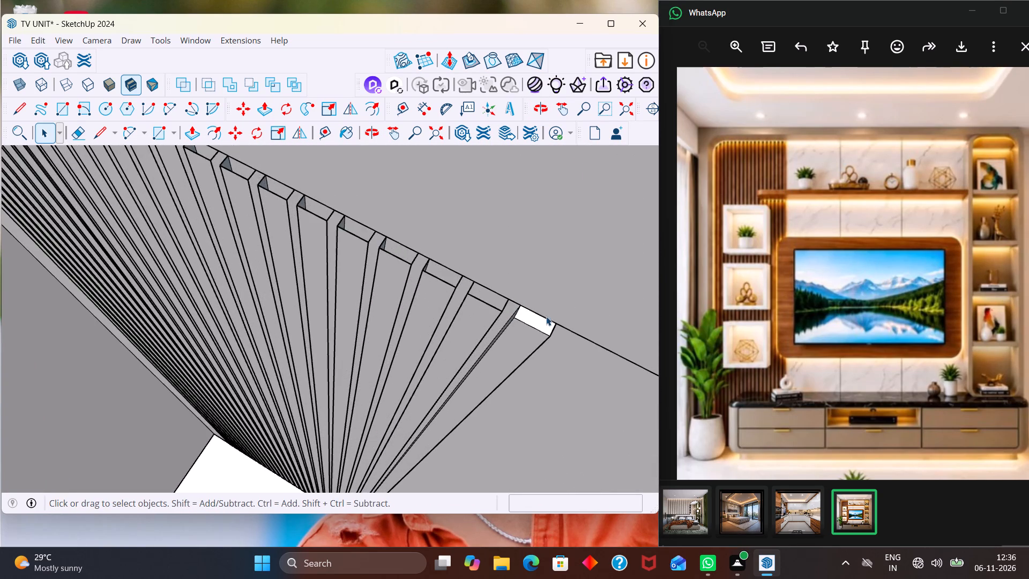
pyautogui.scroll(-4, 516, 318)
pyautogui.scroll(9, 505, 319)
pyautogui.click(552, 339)
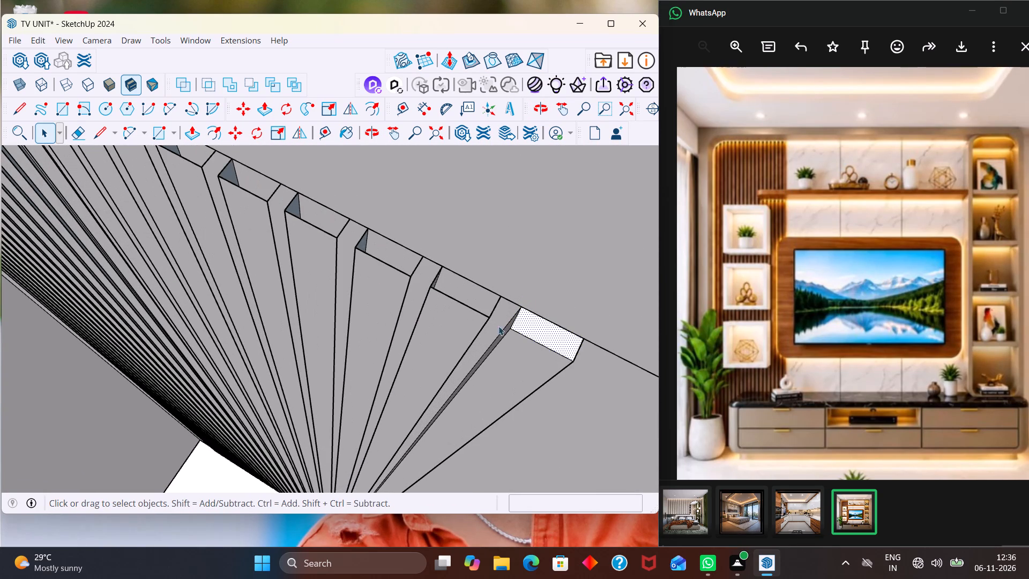
pyautogui.click(464, 302)
pyautogui.scroll(-1, 472, 299)
pyautogui.moveTo(461, 343); pyautogui.dragTo(386, 407, button='middle')
pyautogui.moveTo(465, 335); pyautogui.dragTo(325, 263, button='middle')
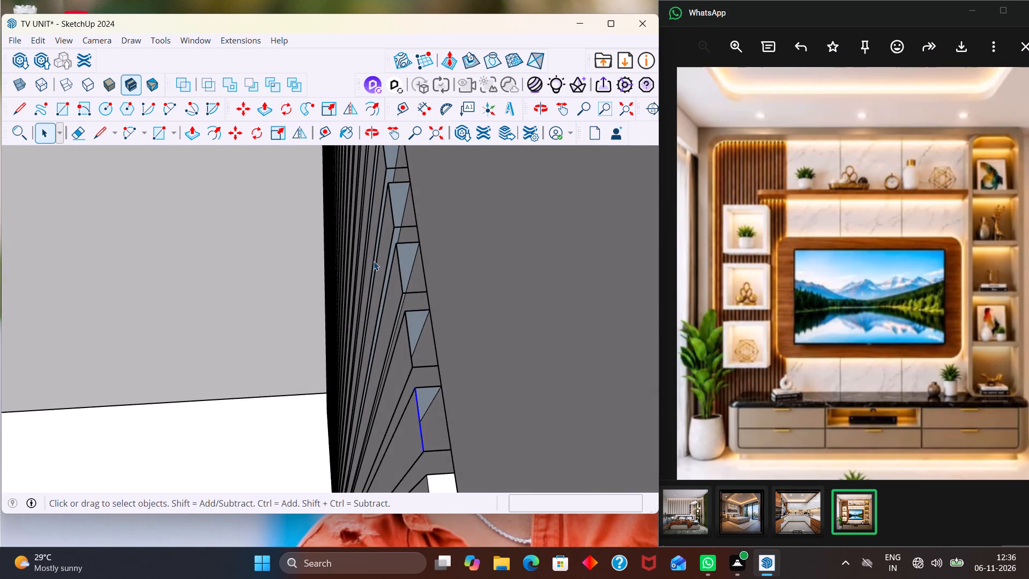
pyautogui.scroll(-4, 397, 276)
pyautogui.moveTo(429, 360); pyautogui.dragTo(407, 337, button='middle')
pyautogui.scroll(4, 411, 350)
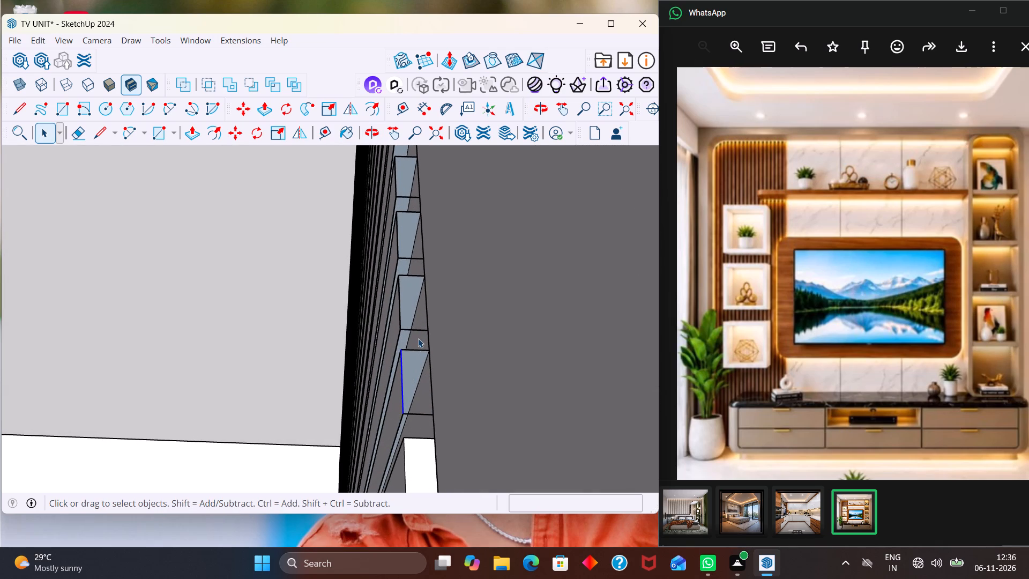
pyautogui.scroll(-10, 420, 342)
pyautogui.moveTo(400, 323); pyautogui.dragTo(512, 283, button='middle')
pyautogui.moveTo(417, 299); pyautogui.dragTo(497, 317, button='middle')
pyautogui.moveTo(414, 338); pyautogui.dragTo(539, 355, button='middle')
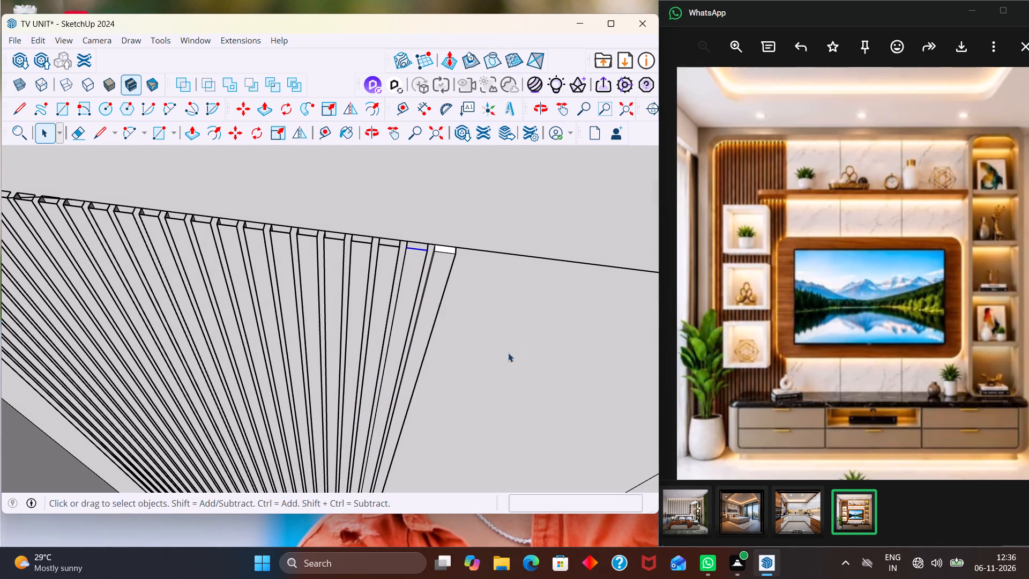
# Undo the slat array, back to the single original slat.
pyautogui.hotkey('ctrl', 'z')
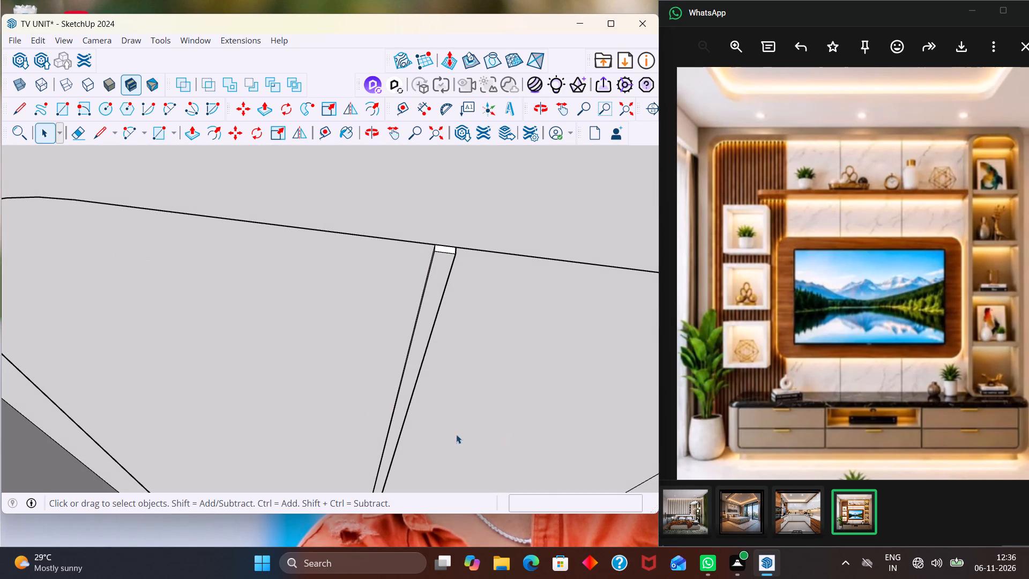
# Push/Pull the rounded end section of the back wall panel, beside the slat, about 9/16" out from the wall.
pyautogui.scroll(-4, 368, 316)
pyautogui.moveTo(475, 308); pyautogui.dragTo(320, 295, button='middle')
pyautogui.scroll(-5, 412, 264)
pyautogui.scroll(1, 416, 272)
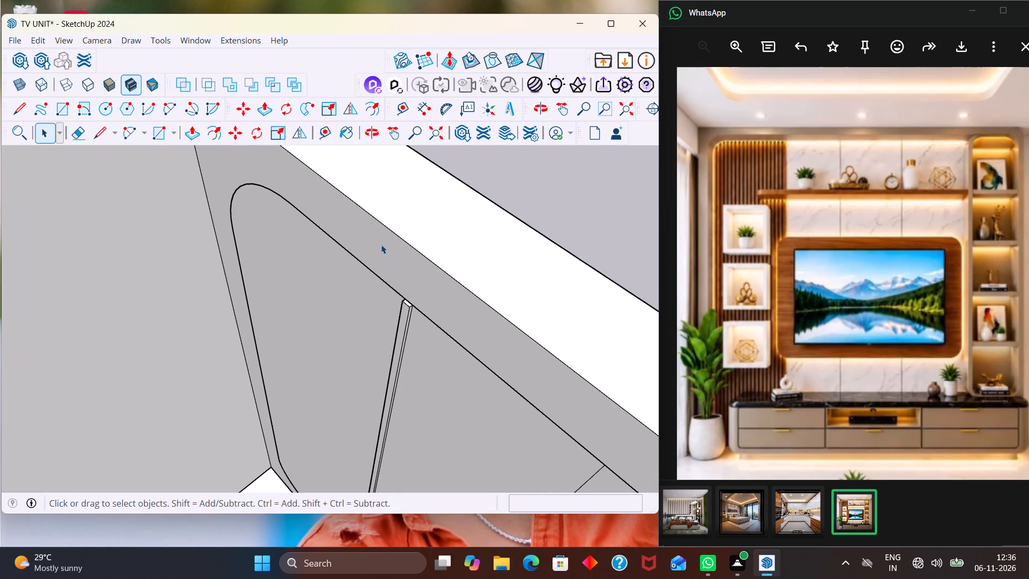
pyautogui.moveTo(338, 276); pyautogui.dragTo(359, 268, button='middle')
pyautogui.click(309, 248)
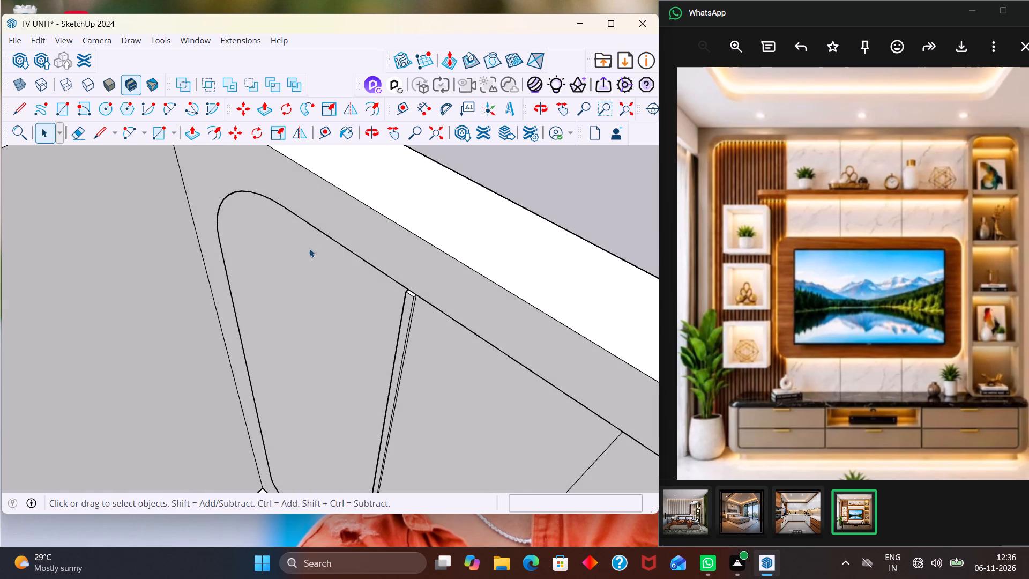
pyautogui.scroll(-16, 309, 247)
pyautogui.doubleClick(372, 243)
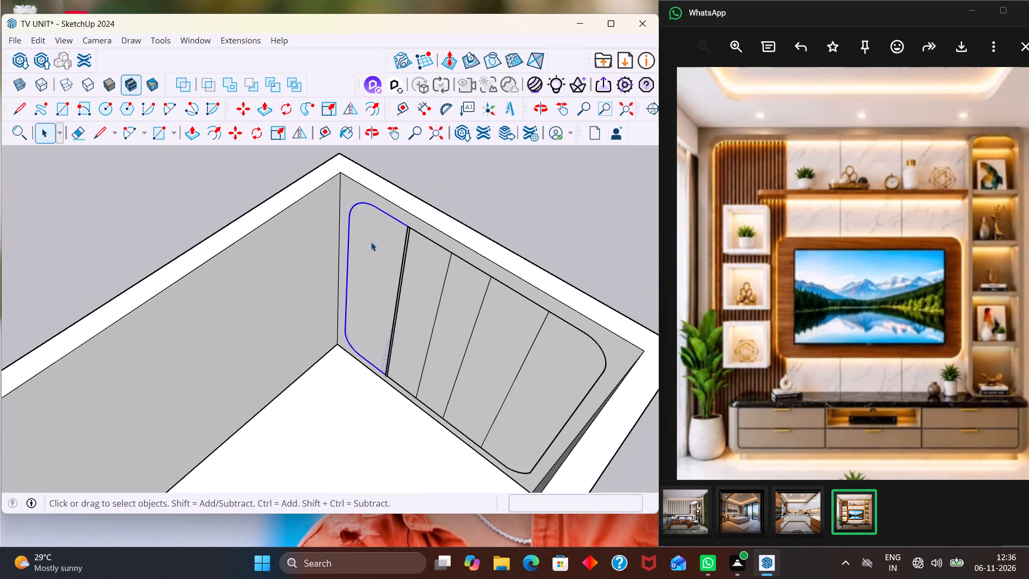
pyautogui.press('p')
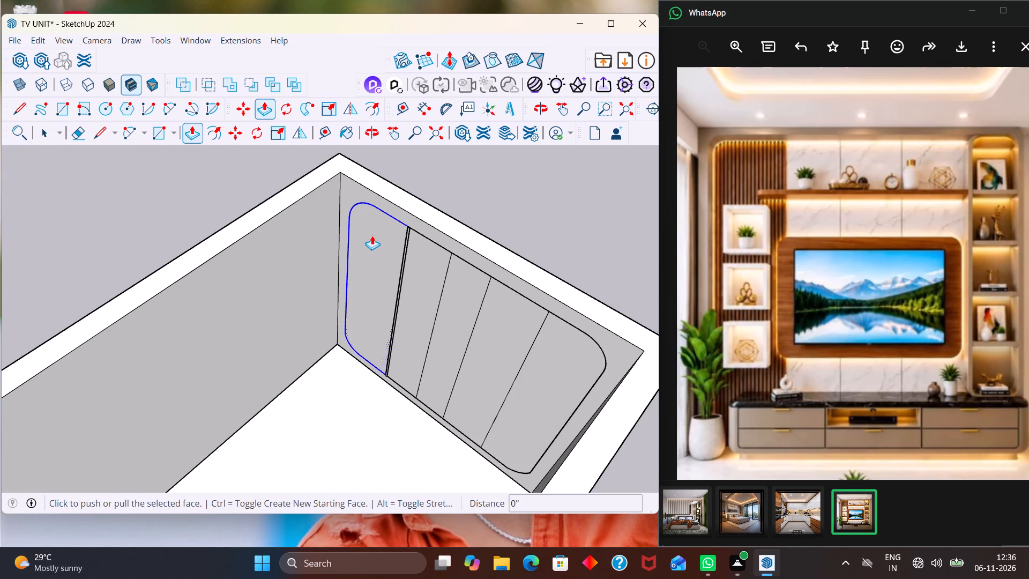
pyautogui.click(372, 240)
pyautogui.moveTo(365, 263); pyautogui.dragTo(287, 366, button='middle')
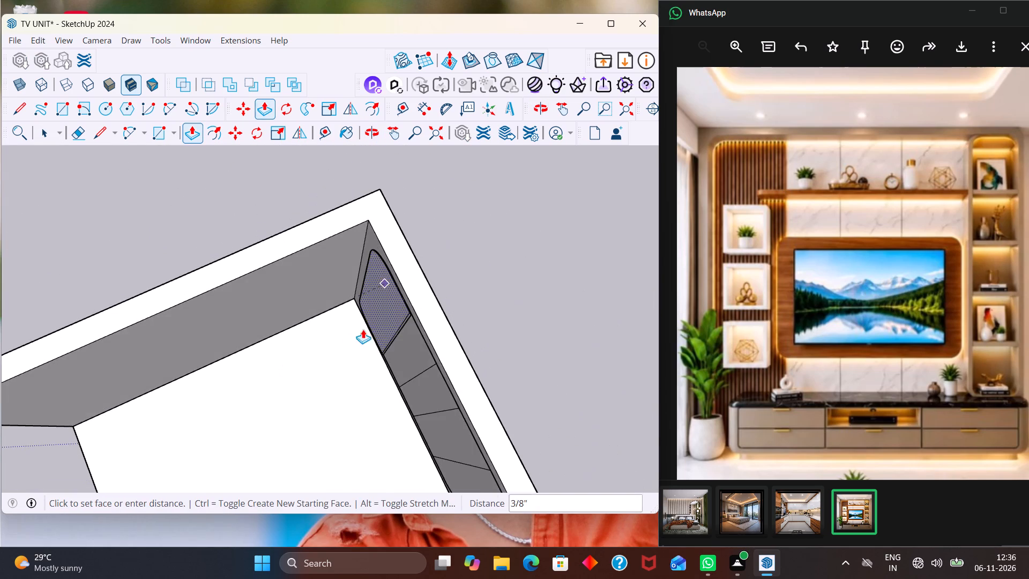
pyautogui.scroll(-2, 364, 328)
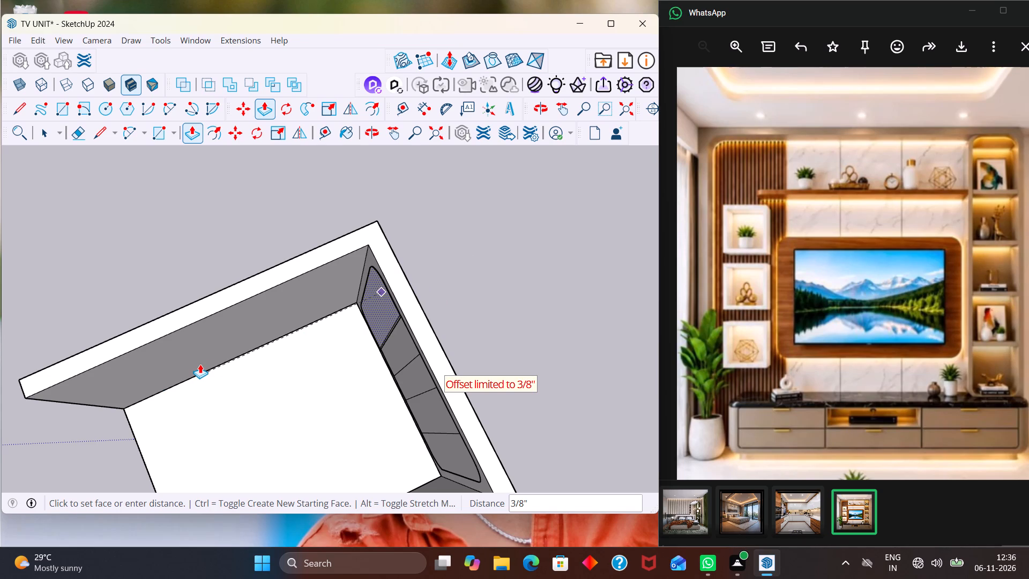
pyautogui.scroll(9, 369, 283)
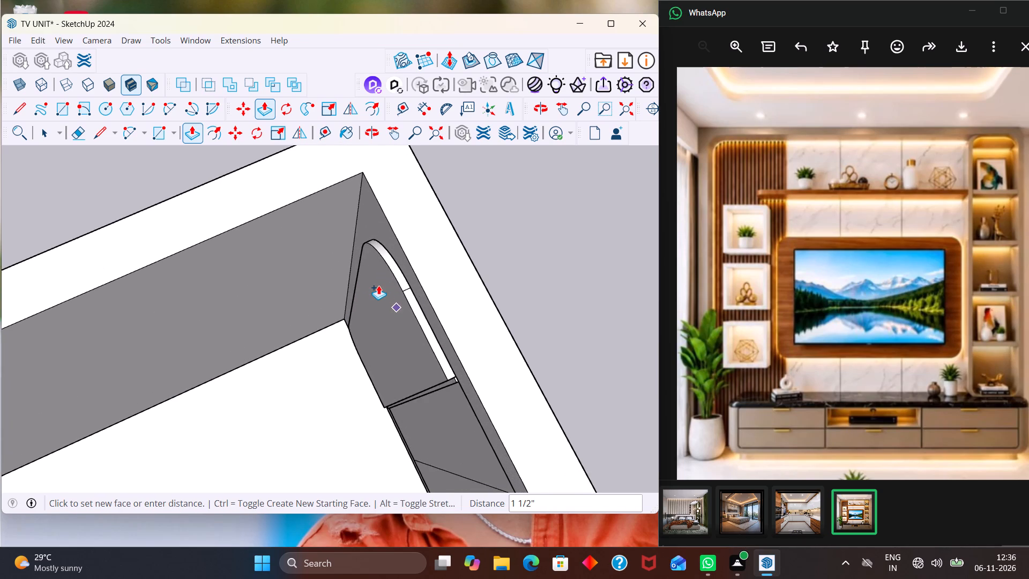
pyautogui.scroll(2, 379, 286)
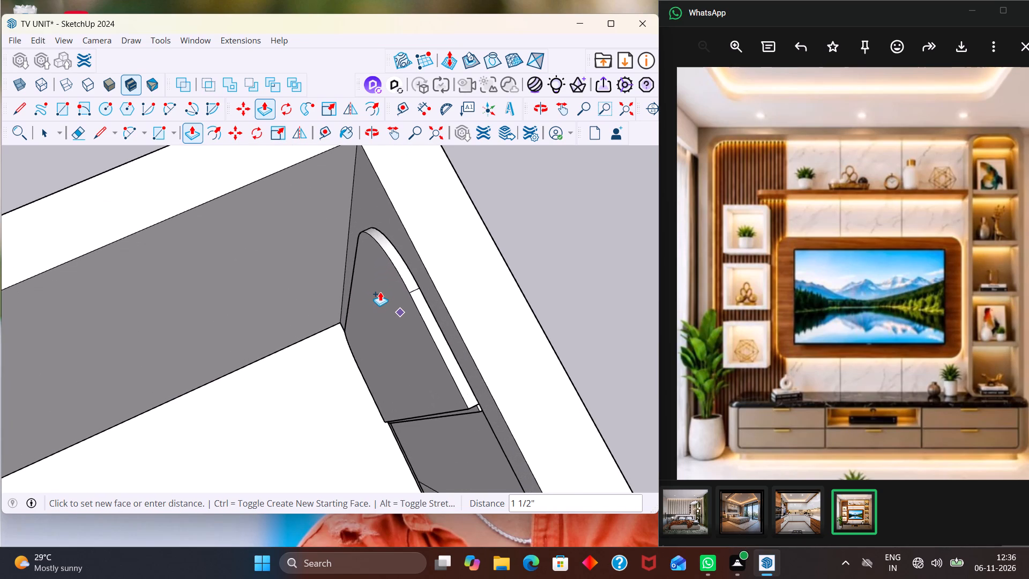
pyautogui.scroll(6, 385, 289)
pyautogui.moveTo(387, 291); pyautogui.dragTo(345, 313, button='middle')
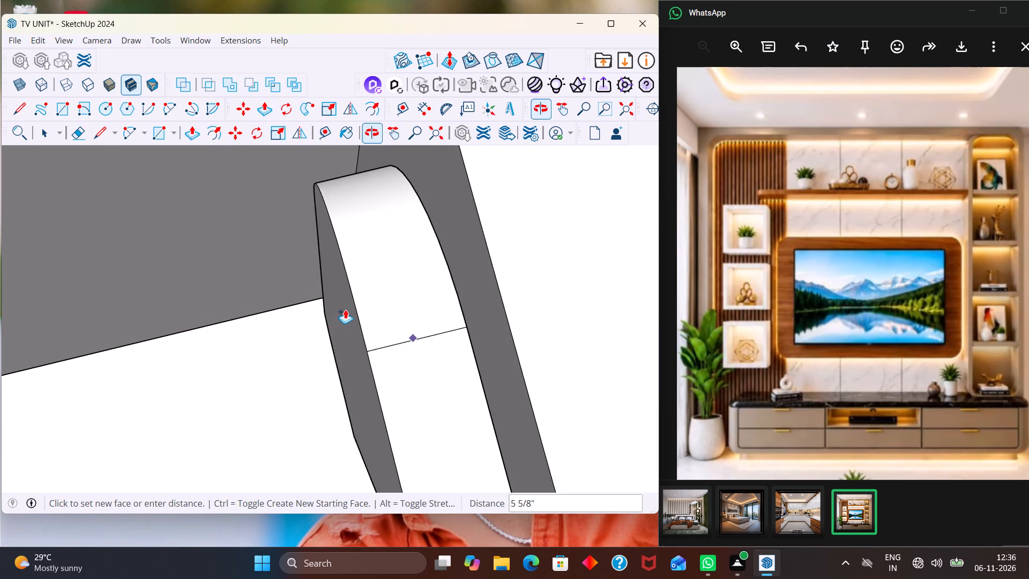
pyautogui.click(395, 288)
pyautogui.scroll(-8, 395, 288)
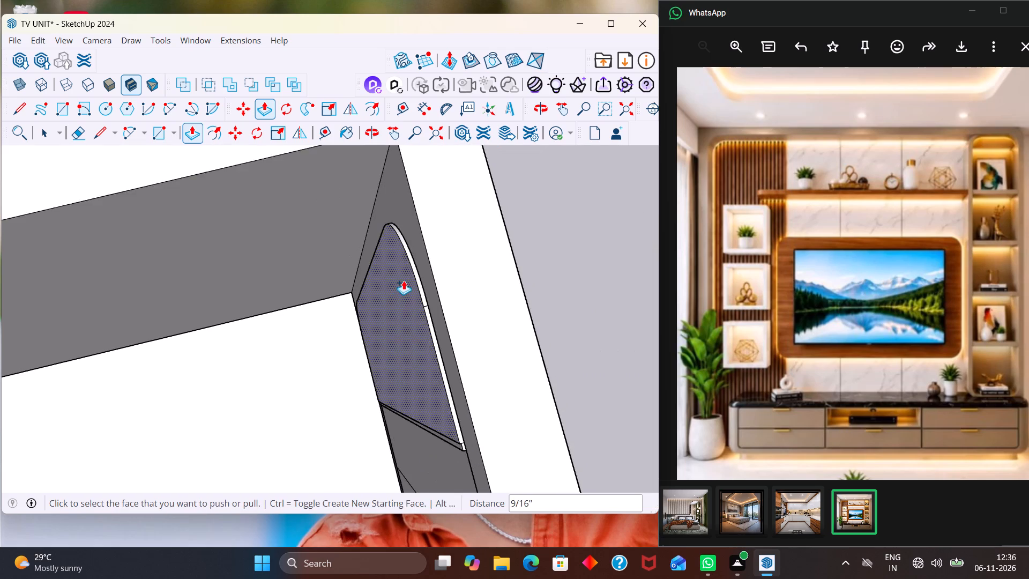
# Repeat the same pull on the panel section on the slat's inner side.
pyautogui.scroll(-3, 404, 280)
pyautogui.moveTo(392, 361); pyautogui.dragTo(415, 298, button='middle')
pyautogui.doubleClick(438, 365)
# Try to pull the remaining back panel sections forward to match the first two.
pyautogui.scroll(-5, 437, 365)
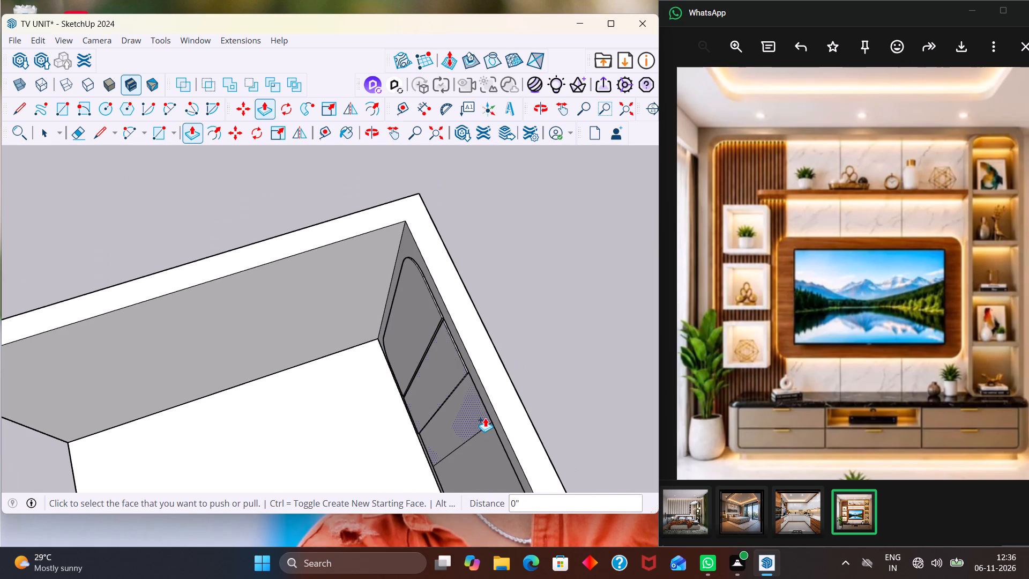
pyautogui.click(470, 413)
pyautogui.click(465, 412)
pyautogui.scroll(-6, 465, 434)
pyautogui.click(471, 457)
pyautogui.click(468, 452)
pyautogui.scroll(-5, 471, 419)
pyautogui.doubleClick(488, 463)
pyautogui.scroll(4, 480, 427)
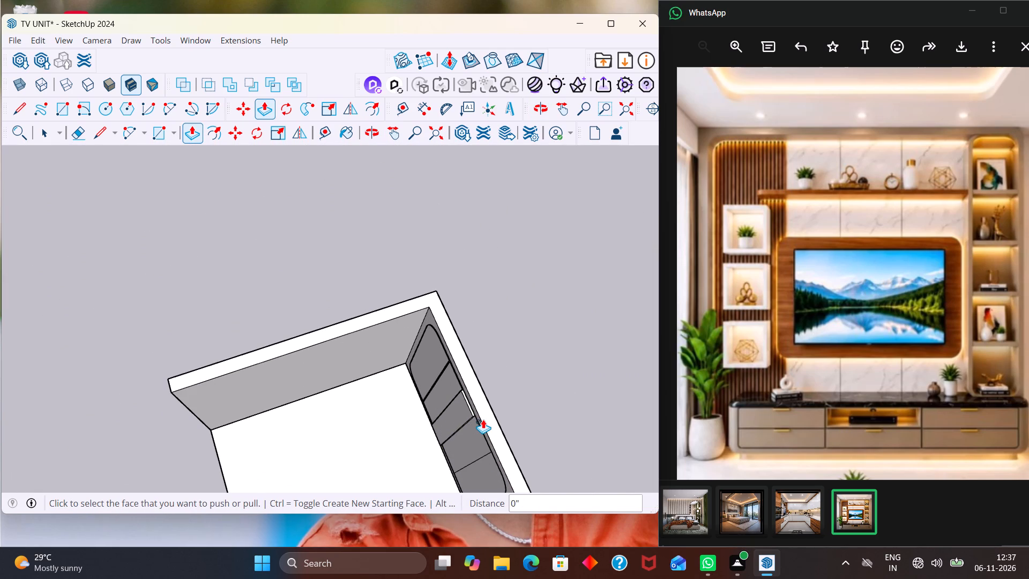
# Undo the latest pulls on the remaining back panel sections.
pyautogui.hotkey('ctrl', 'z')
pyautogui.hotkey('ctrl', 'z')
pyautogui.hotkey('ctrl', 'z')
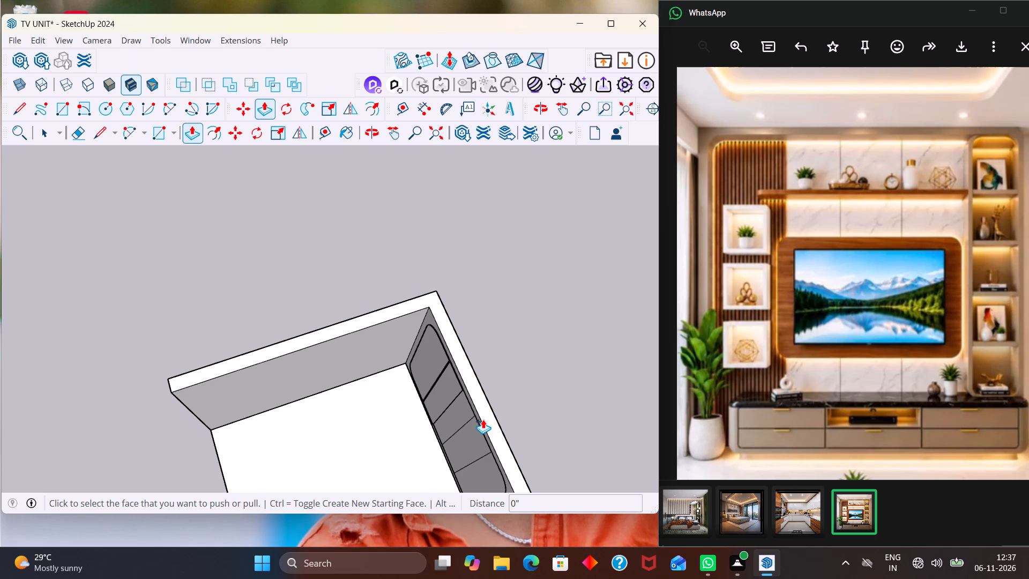
# Pull the panel section on the slat's inner side out another 1/16", using the slat's top edge as reference.
pyautogui.scroll(10, 483, 400)
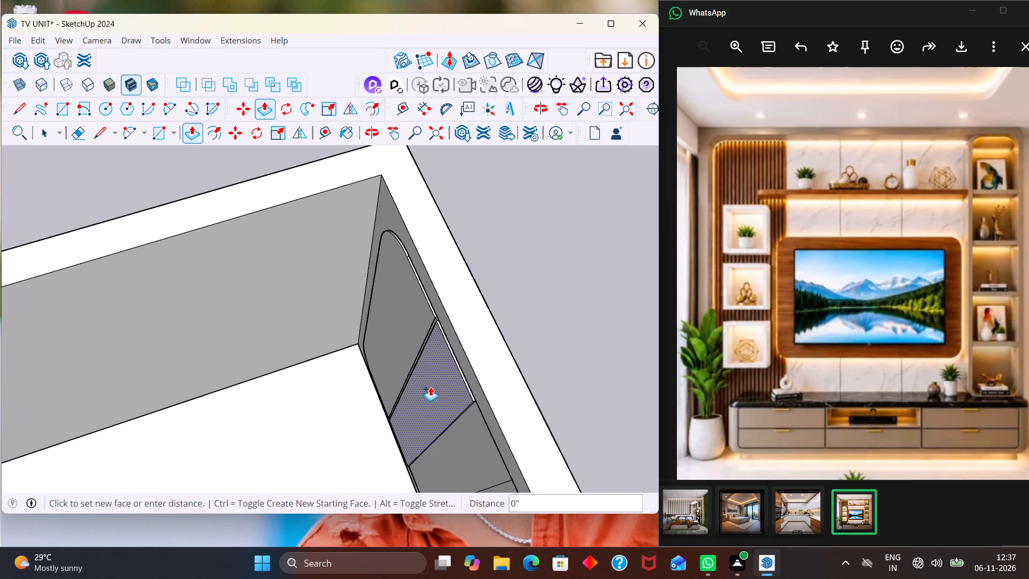
pyautogui.click(430, 386)
pyautogui.click(442, 353)
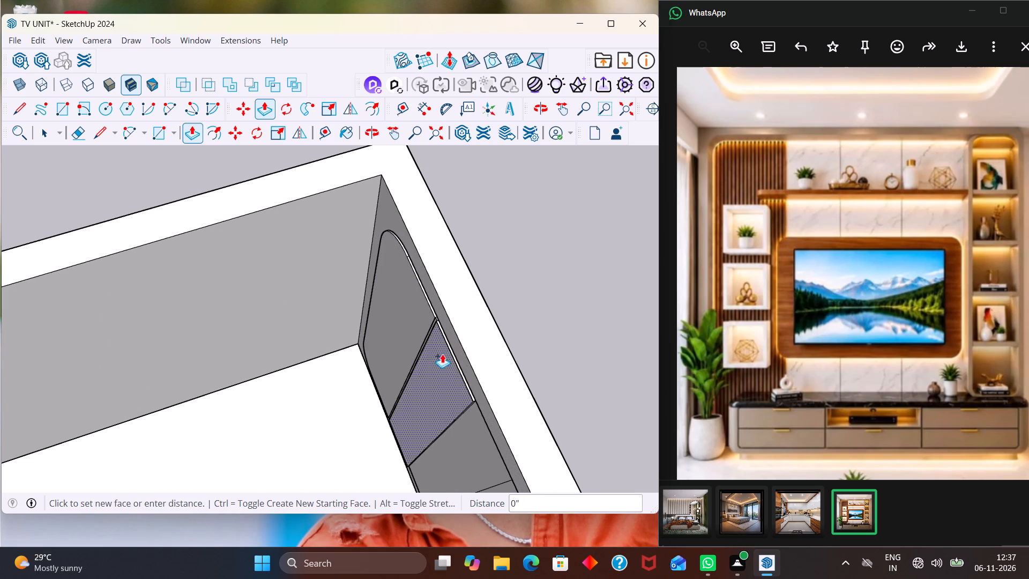
pyautogui.click(433, 315)
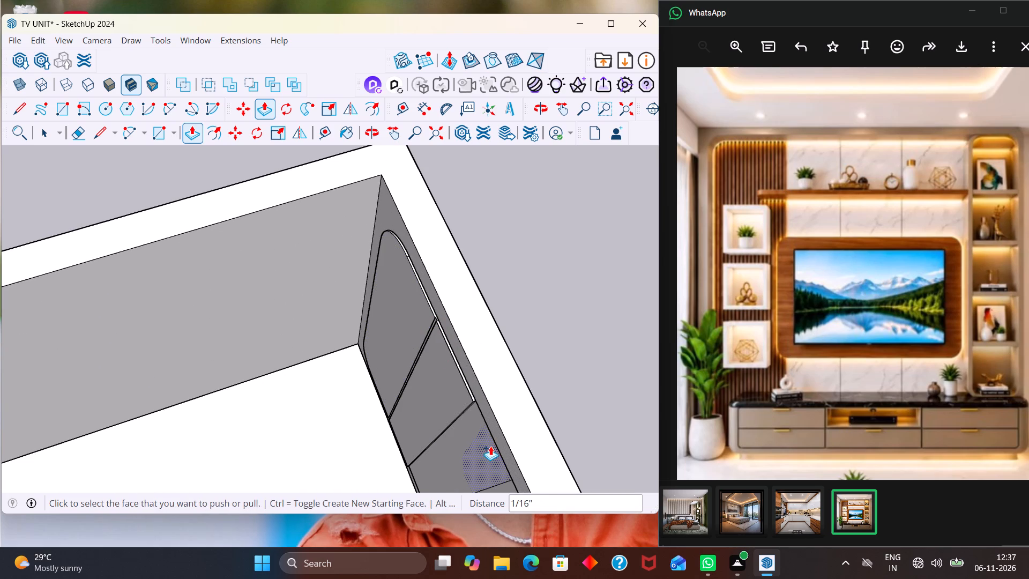
# Push/Pull the three remaining back panel sections 5/8" out, each flush with its neighbouring section.
pyautogui.click(489, 446)
pyautogui.click(471, 404)
pyautogui.scroll(-12, 482, 404)
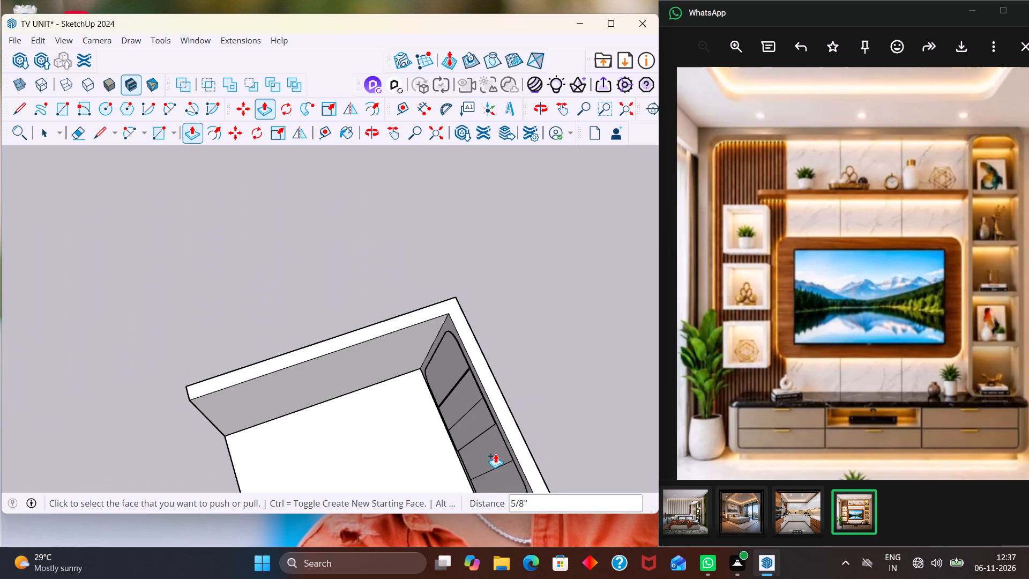
pyautogui.click(496, 451)
pyautogui.scroll(9, 485, 415)
pyautogui.click(497, 428)
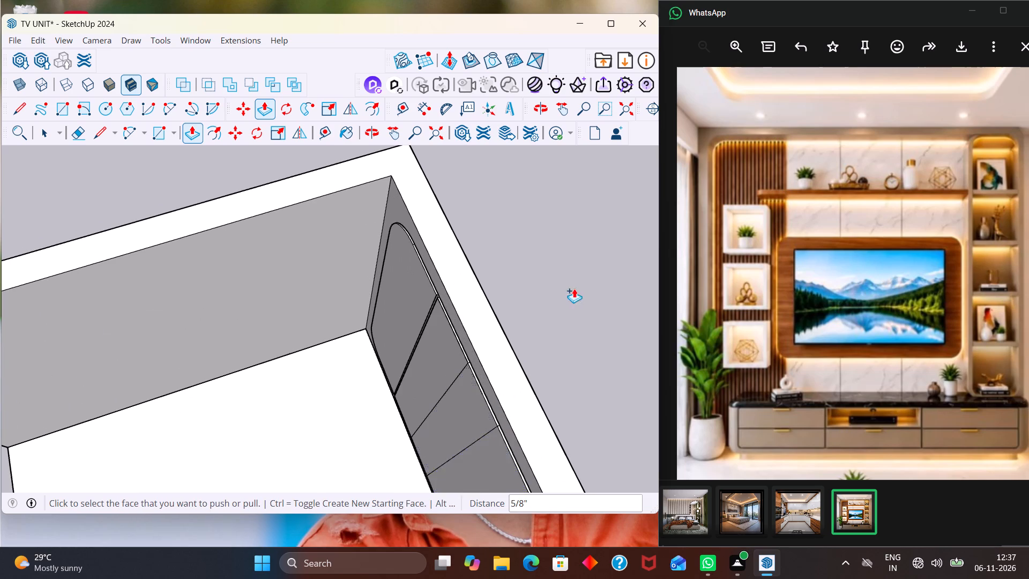
pyautogui.scroll(-11, 574, 288)
pyautogui.scroll(3, 557, 412)
pyautogui.click(559, 405)
pyautogui.scroll(10, 556, 376)
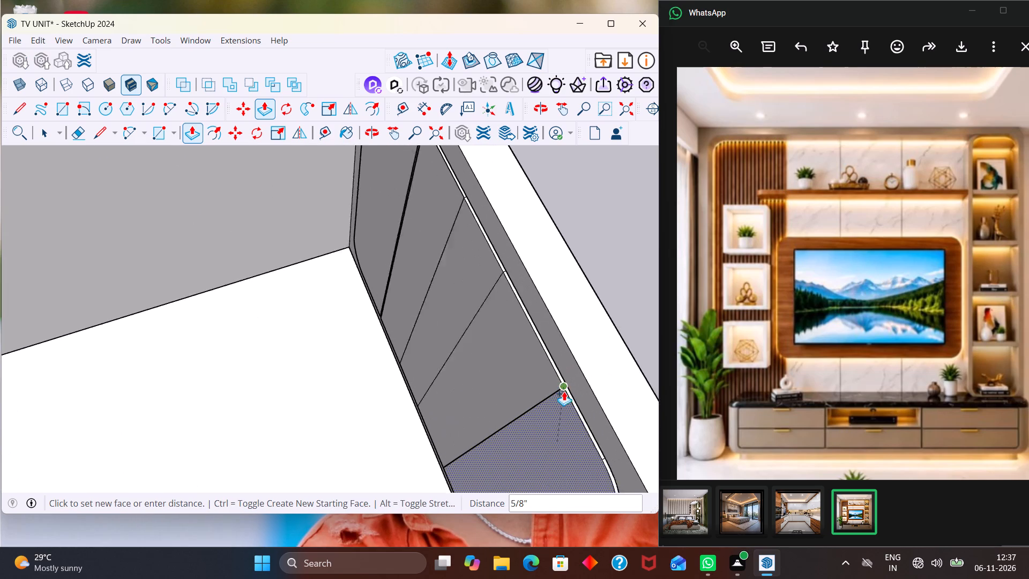
pyautogui.scroll(2, 564, 391)
pyautogui.click(560, 385)
pyautogui.scroll(-12, 557, 378)
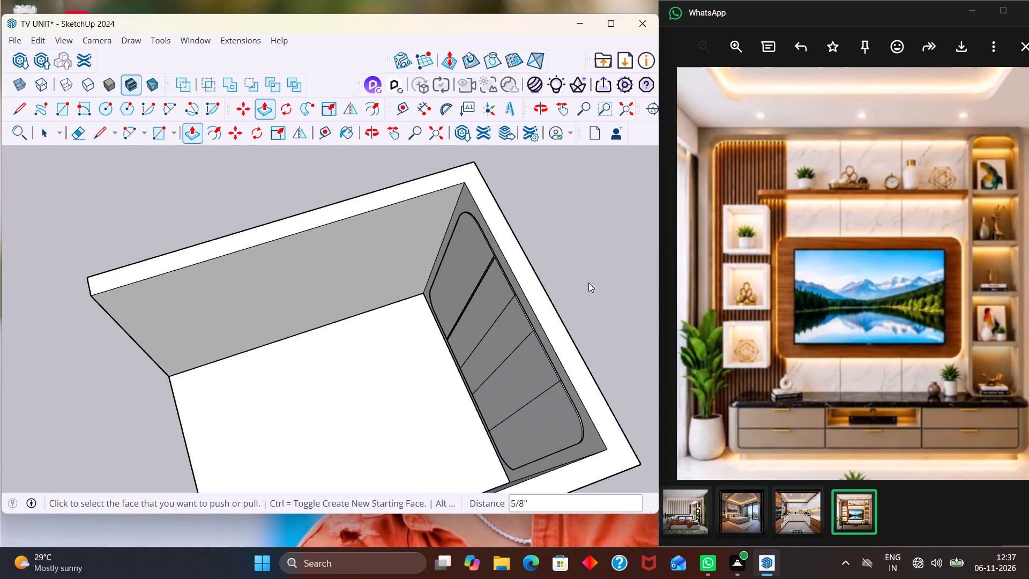
pyautogui.rightClick(588, 283)
pyautogui.click(568, 249)
pyautogui.press('Escape')
pyautogui.press('space')
# Examine the raised panel sections and the slat between them from above, from the side and up close.
pyautogui.moveTo(458, 317); pyautogui.dragTo(458, 316, button='middle')
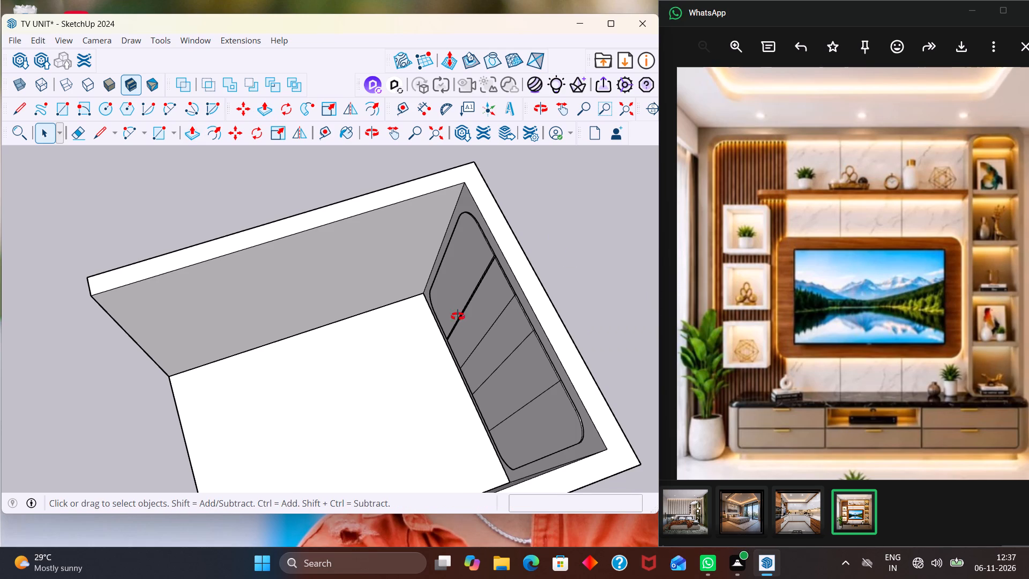
pyautogui.moveTo(458, 316); pyautogui.dragTo(443, 265, button='middle')
pyautogui.scroll(4, 469, 265)
pyautogui.moveTo(463, 273); pyautogui.dragTo(356, 278, button='middle')
pyautogui.scroll(-6, 482, 218)
pyautogui.scroll(7, 468, 296)
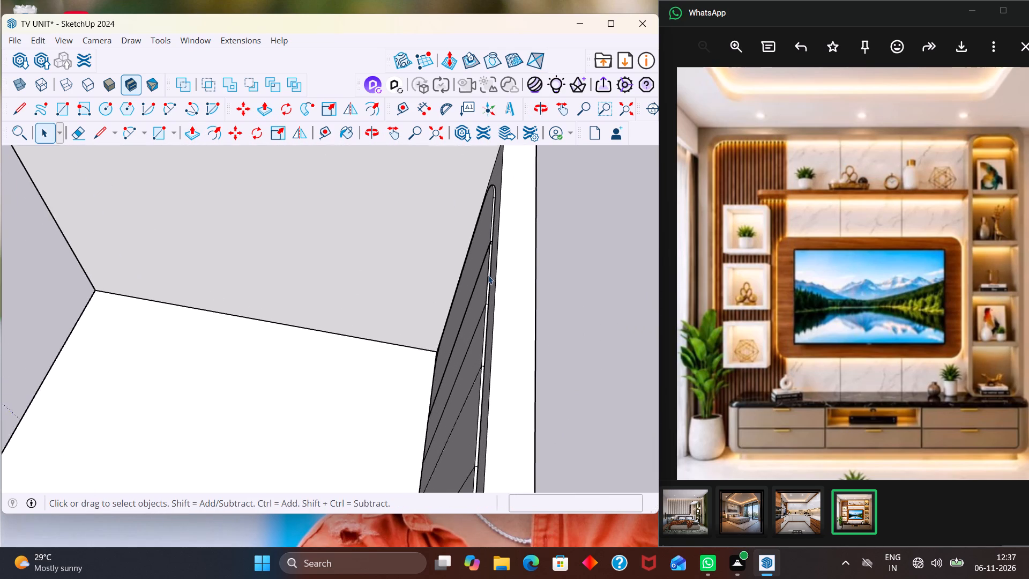
pyautogui.scroll(5, 488, 275)
pyautogui.moveTo(469, 257); pyautogui.dragTo(533, 257, button='middle')
pyautogui.scroll(1, 479, 266)
pyautogui.scroll(7, 494, 196)
pyautogui.moveTo(525, 241); pyautogui.dragTo(533, 316, button='middle')
pyautogui.scroll(1, 543, 288)
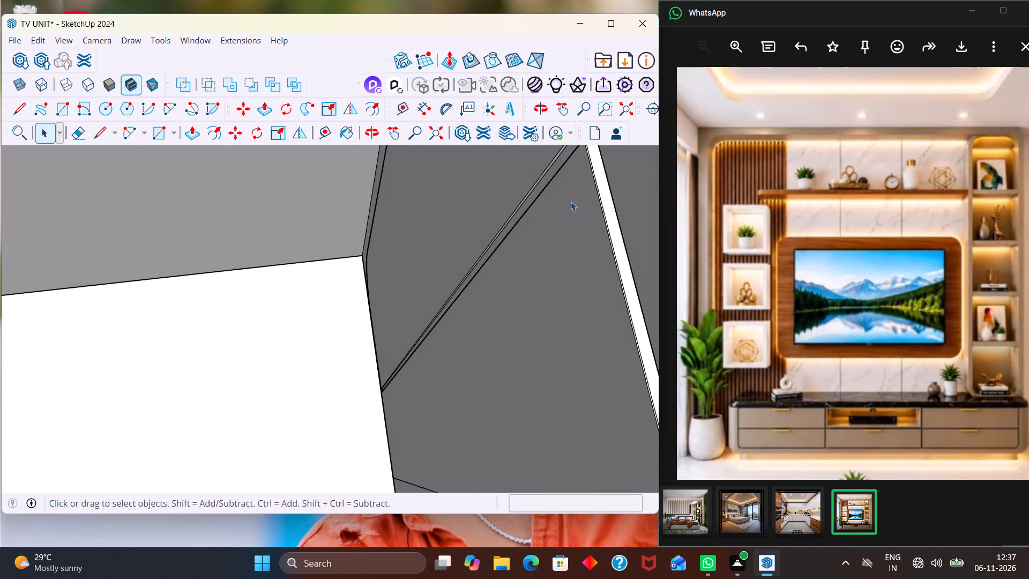
pyautogui.scroll(-6, 551, 165)
pyautogui.moveTo(511, 201); pyautogui.dragTo(585, 185, button='middle')
pyautogui.moveTo(465, 238); pyautogui.dragTo(613, 219, button='middle')
pyautogui.scroll(-9, 361, 266)
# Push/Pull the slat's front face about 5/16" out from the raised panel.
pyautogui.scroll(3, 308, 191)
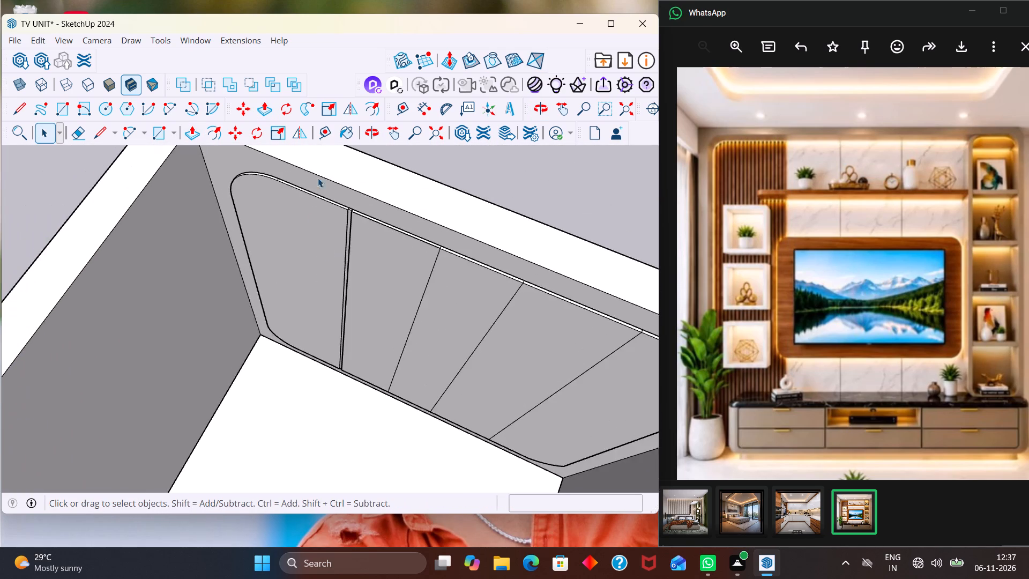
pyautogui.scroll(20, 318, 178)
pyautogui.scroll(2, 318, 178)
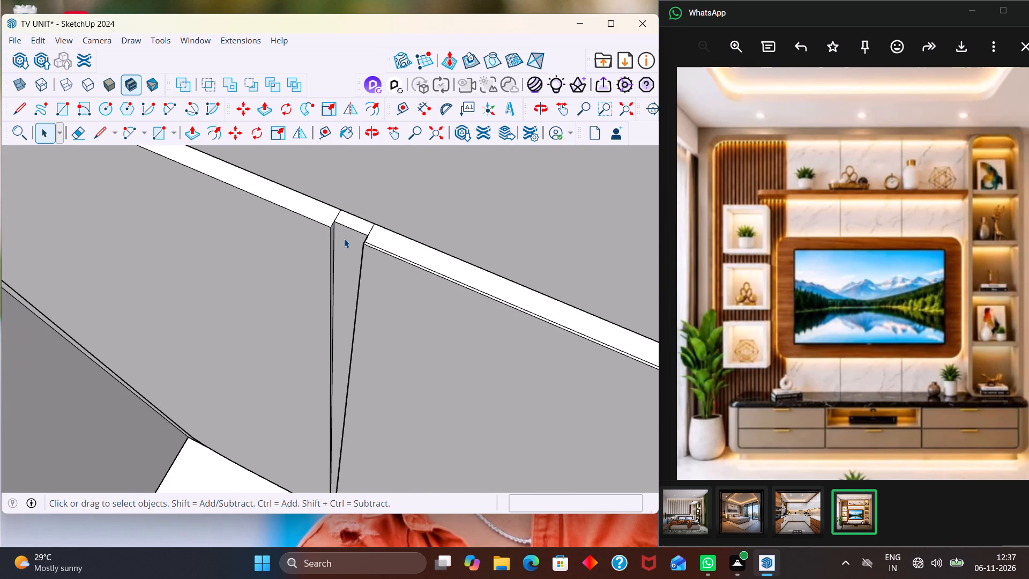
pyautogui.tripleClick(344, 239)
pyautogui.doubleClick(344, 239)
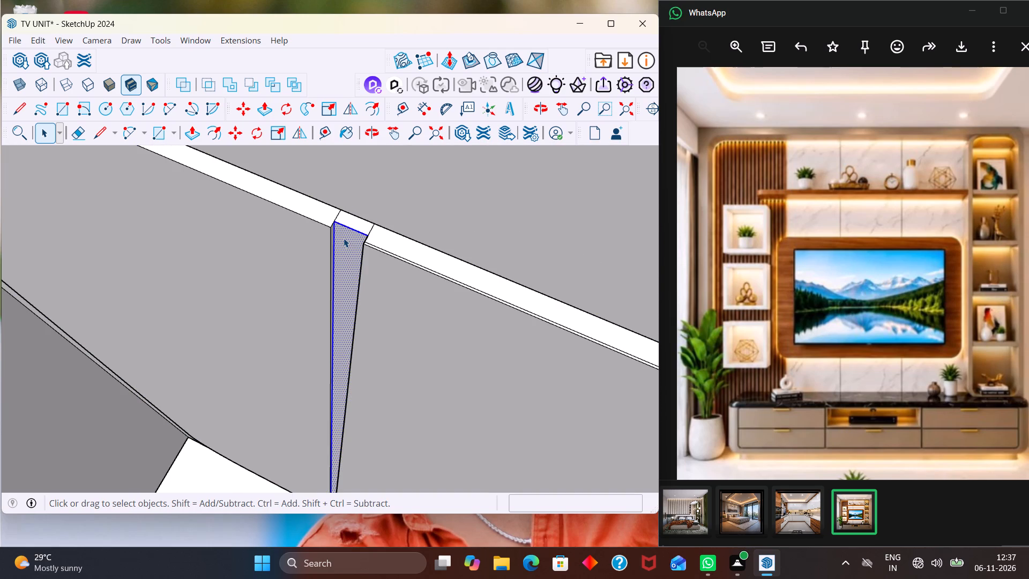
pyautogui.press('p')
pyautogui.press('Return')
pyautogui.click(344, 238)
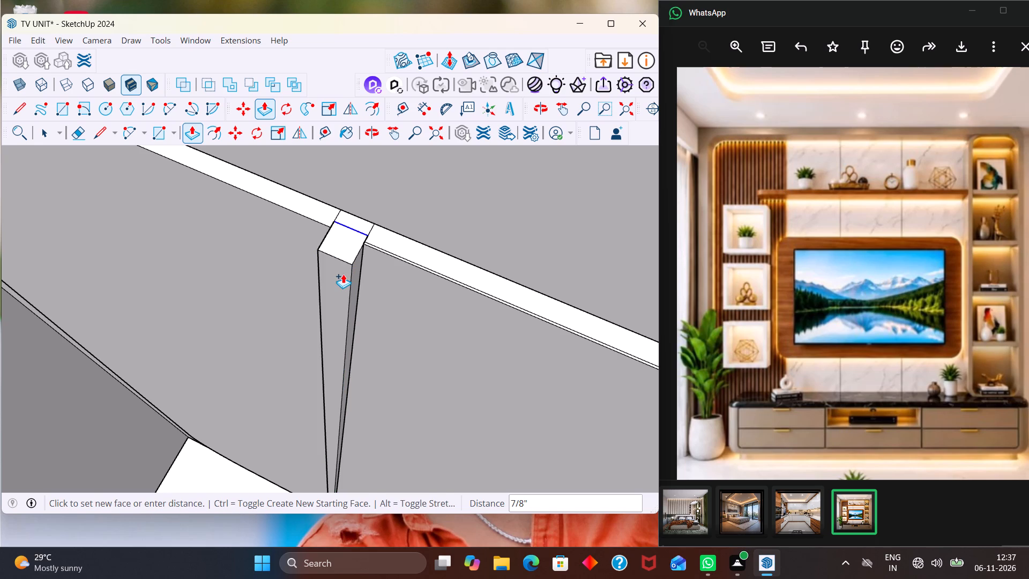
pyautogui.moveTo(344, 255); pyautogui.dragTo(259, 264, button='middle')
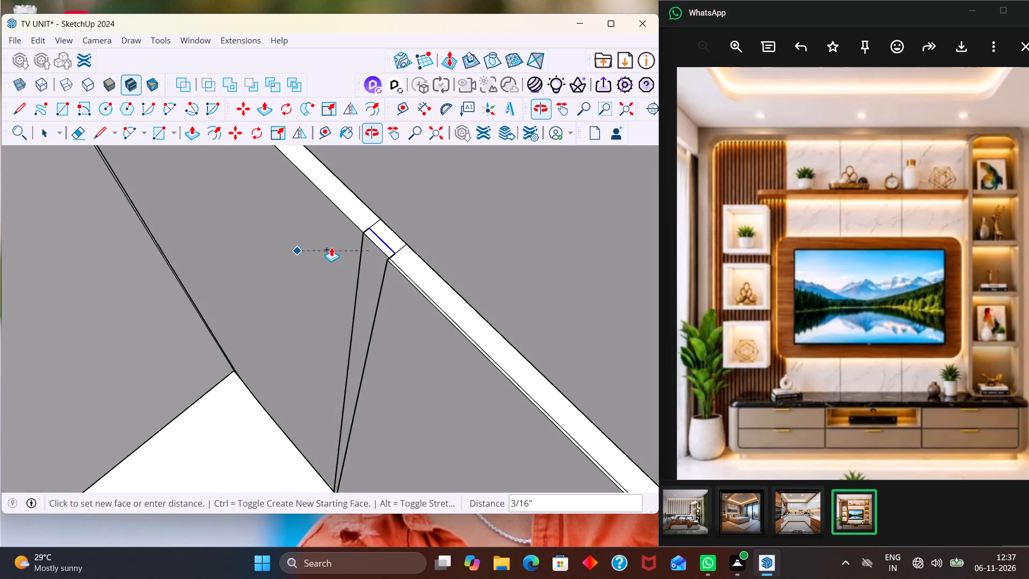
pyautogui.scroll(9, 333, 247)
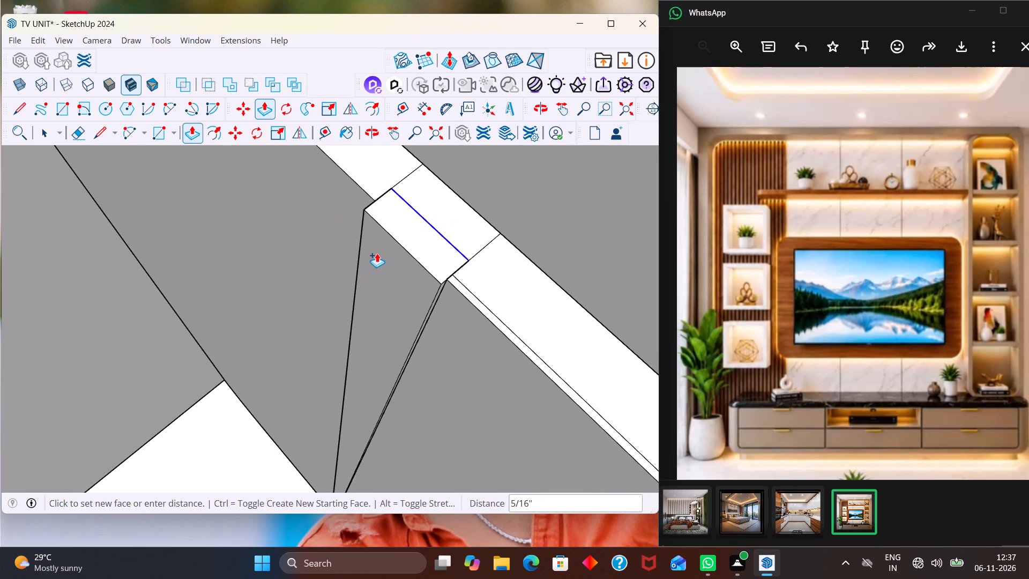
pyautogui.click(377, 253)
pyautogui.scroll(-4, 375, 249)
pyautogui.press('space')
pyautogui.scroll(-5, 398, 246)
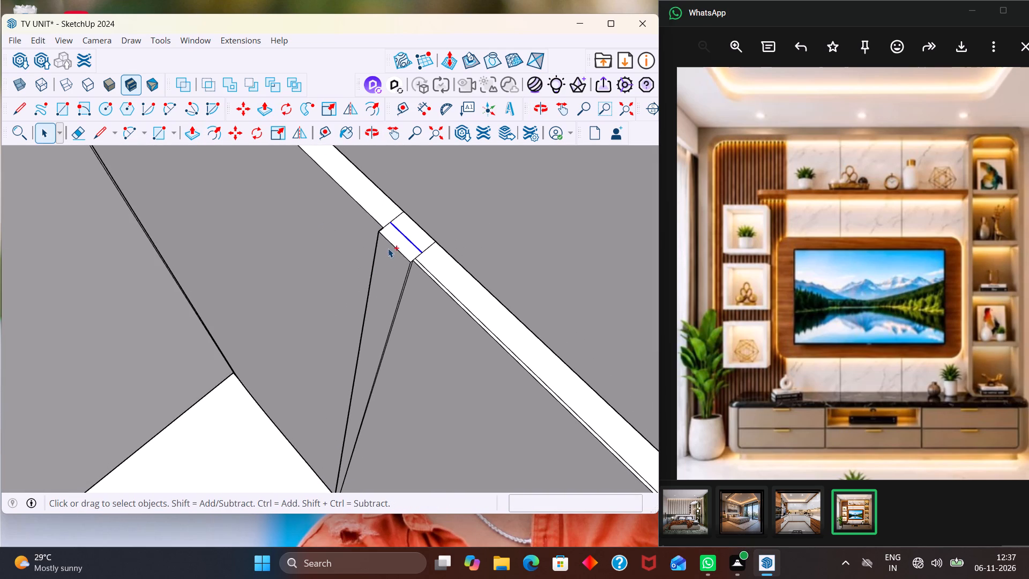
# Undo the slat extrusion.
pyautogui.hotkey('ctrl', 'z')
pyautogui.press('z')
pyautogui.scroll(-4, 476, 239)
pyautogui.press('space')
# Review the back panel's sections, slat and rounded corners from above and from the front.
pyautogui.scroll(-6, 457, 261)
pyautogui.scroll(1, 457, 261)
pyautogui.scroll(-6, 469, 217)
pyautogui.scroll(1, 498, 286)
pyautogui.scroll(-20, 490, 251)
pyautogui.scroll(-1, 490, 251)
pyautogui.click(495, 274)
pyautogui.moveTo(399, 352); pyautogui.dragTo(490, 211, button='middle')
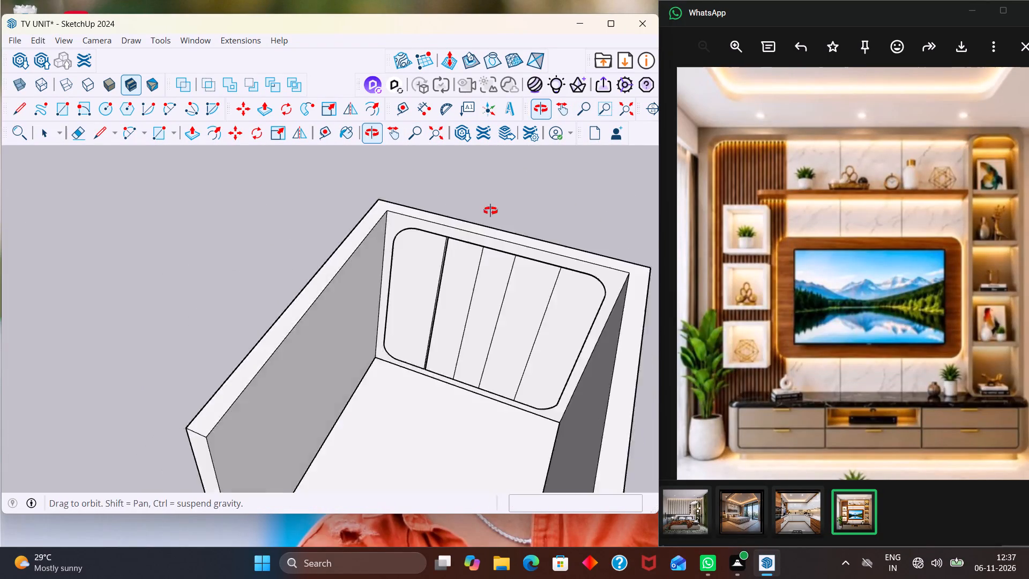
pyautogui.moveTo(490, 211); pyautogui.dragTo(489, 209, button='middle')
pyautogui.scroll(2, 449, 320)
pyautogui.moveTo(437, 285); pyautogui.dragTo(499, 273, button='middle')
pyautogui.scroll(3, 471, 273)
pyautogui.moveTo(509, 305); pyautogui.dragTo(436, 302, button='middle')
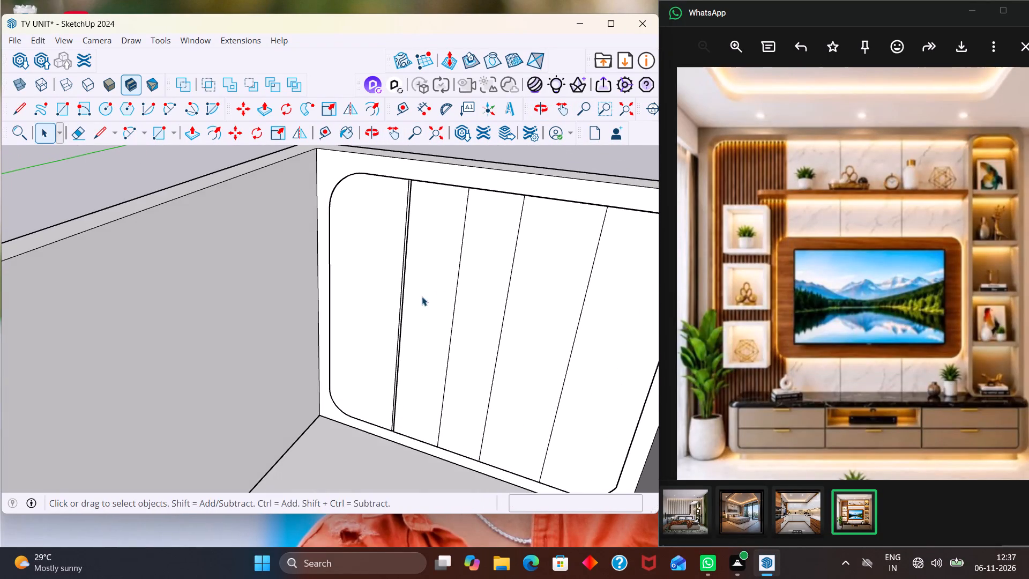
pyautogui.moveTo(414, 310); pyautogui.dragTo(480, 300, button='middle')
pyautogui.moveTo(468, 300); pyautogui.dragTo(472, 267, button='middle')
pyautogui.moveTo(501, 319); pyautogui.dragTo(526, 294, button='middle')
pyautogui.scroll(2, 602, 317)
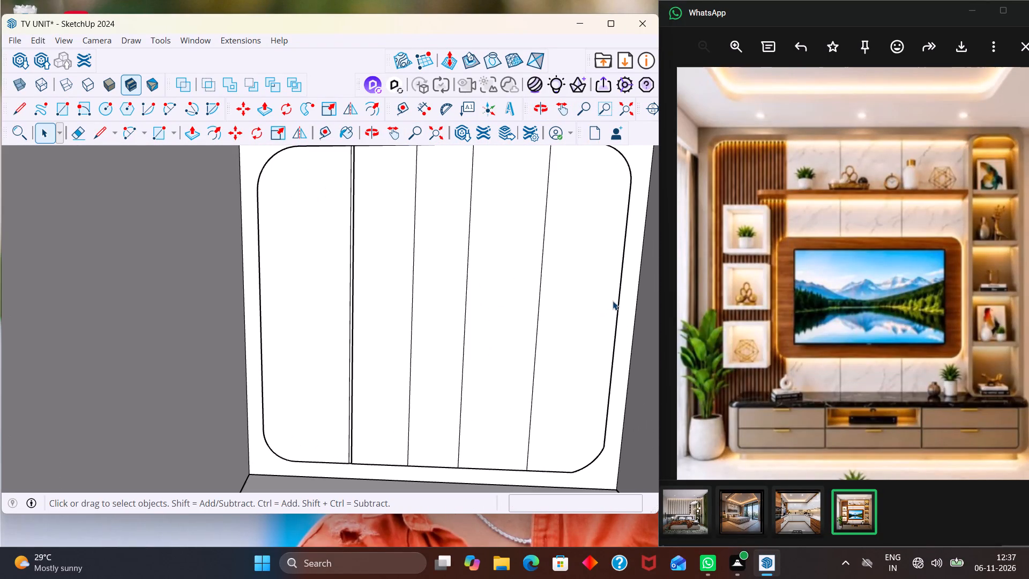
pyautogui.scroll(-5, 613, 301)
pyautogui.moveTo(592, 313); pyautogui.dragTo(547, 320, button='middle')
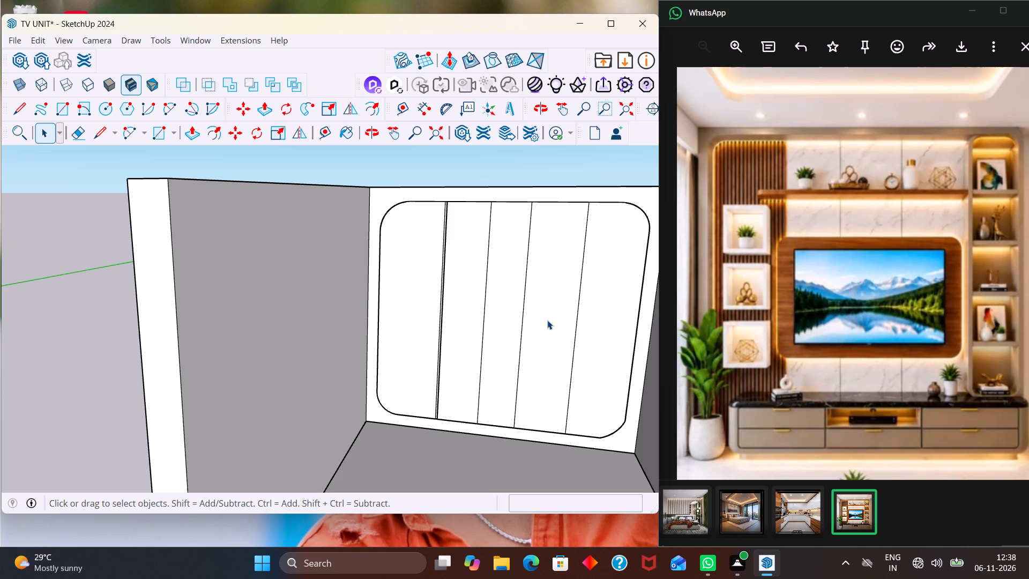
# Push/Pull the front face of the narrow slat between the back panel's sections by 1/4".
pyautogui.scroll(-2, 355, 351)
pyautogui.moveTo(503, 344); pyautogui.dragTo(500, 364, button='middle')
pyautogui.scroll(-1, 511, 351)
pyautogui.moveTo(480, 379); pyautogui.dragTo(491, 415, button='middle')
pyautogui.moveTo(472, 311); pyautogui.dragTo(471, 371, button='middle')
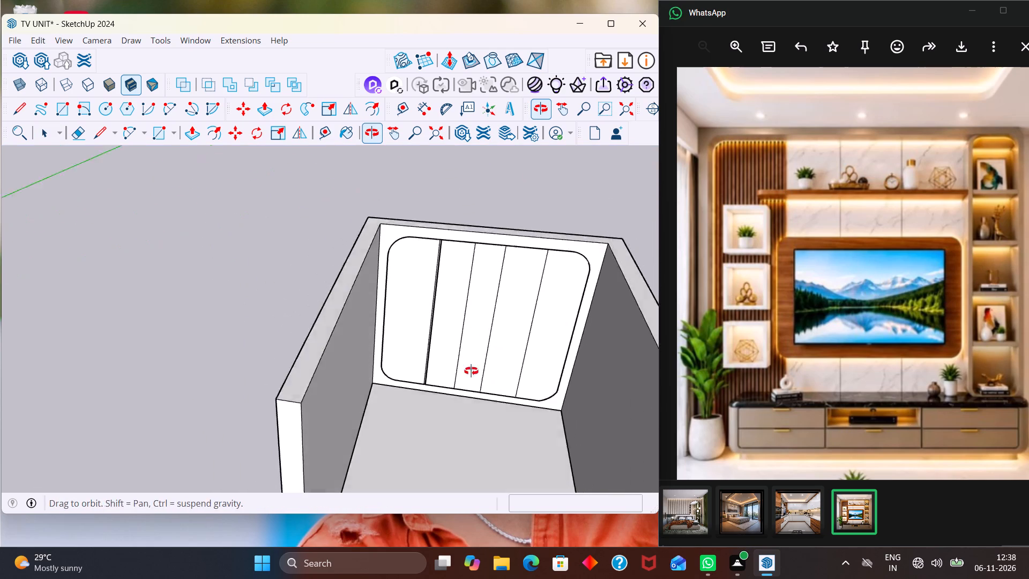
pyautogui.moveTo(471, 371); pyautogui.dragTo(471, 396, button='middle')
pyautogui.moveTo(426, 271); pyautogui.dragTo(423, 373, button='middle')
pyautogui.scroll(15, 418, 293)
pyautogui.moveTo(396, 365); pyautogui.dragTo(376, 345, button='middle')
pyautogui.scroll(4, 396, 365)
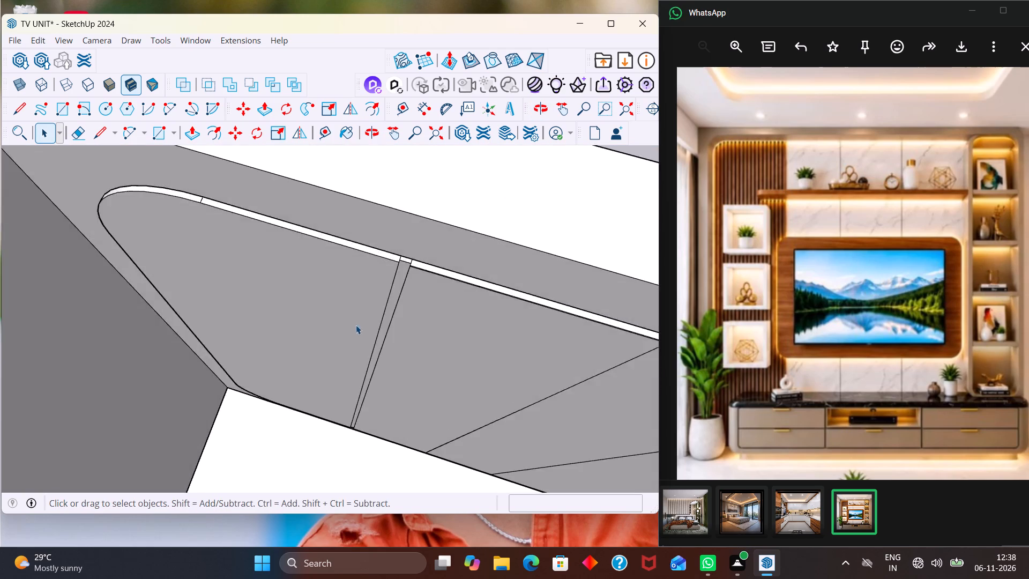
pyautogui.scroll(3, 356, 325)
pyautogui.moveTo(386, 287); pyautogui.dragTo(374, 320, button='middle')
pyautogui.press('p')
pyautogui.scroll(3, 437, 246)
pyautogui.click(405, 246)
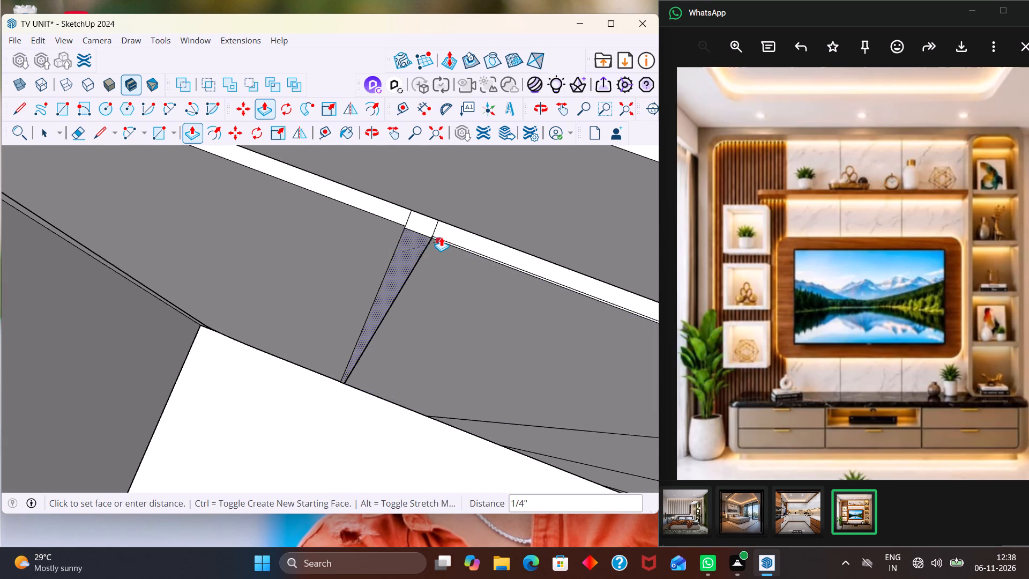
pyautogui.click(441, 238)
pyautogui.scroll(-18, 446, 225)
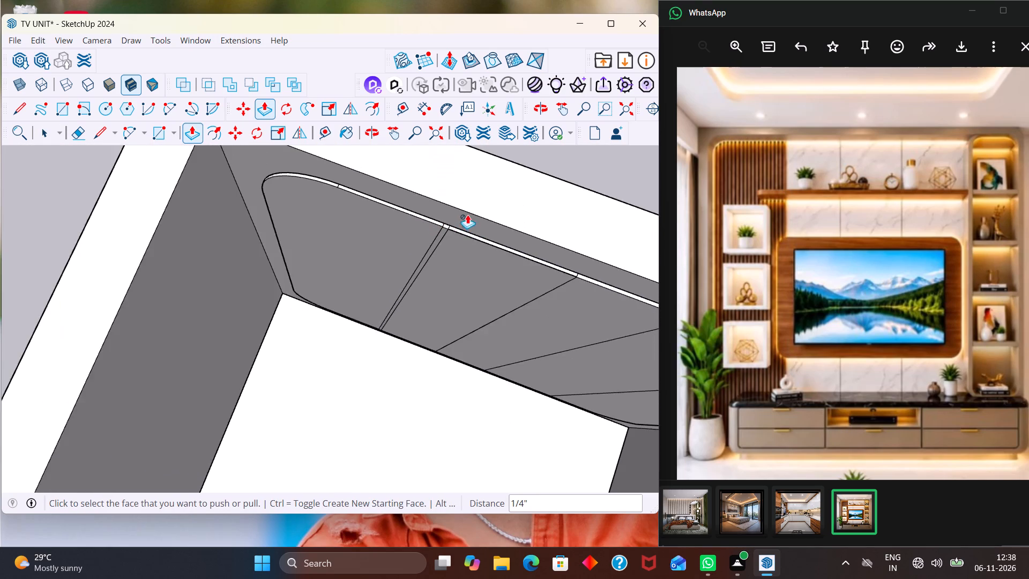
pyautogui.scroll(-12, 467, 214)
pyautogui.rightClick(513, 172)
pyautogui.click(481, 185)
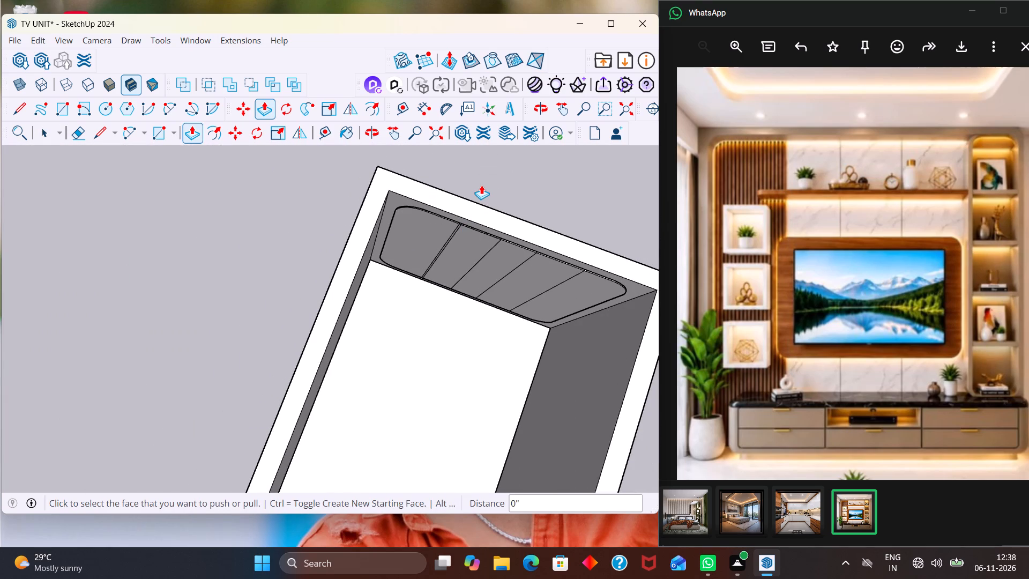
pyautogui.press('Escape')
pyautogui.press('space')
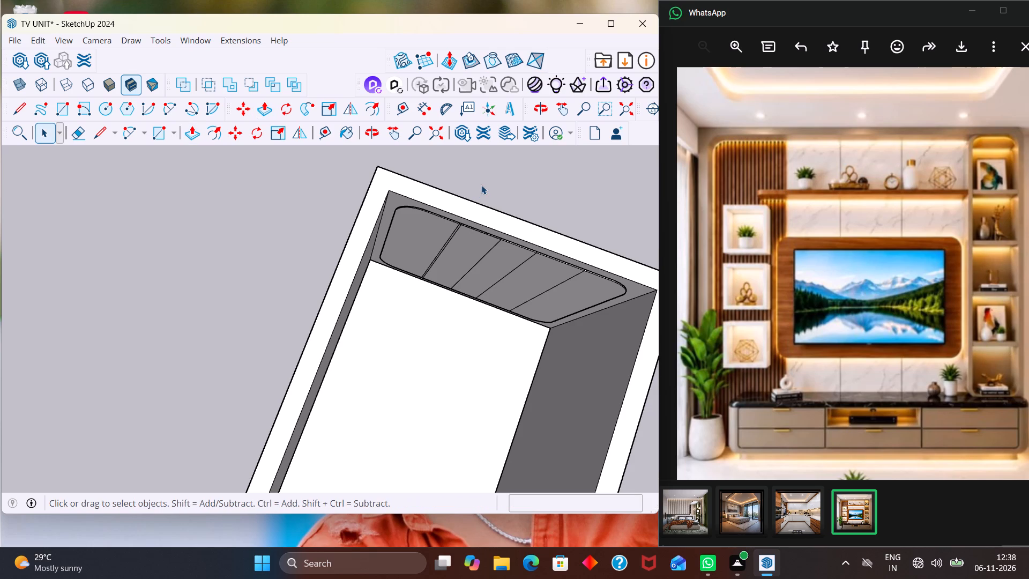
# Examine the back panel, its slat and the enclosing walls from above, from underneath and from the front.
pyautogui.scroll(1, 475, 237)
pyautogui.moveTo(475, 237); pyautogui.dragTo(466, 231, button='middle')
pyautogui.scroll(1, 466, 231)
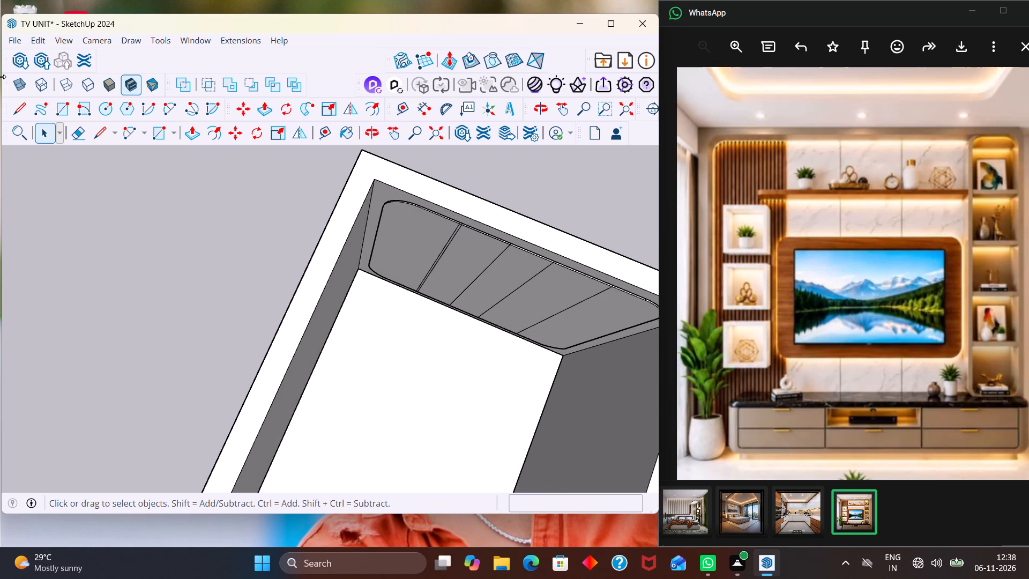
pyautogui.scroll(-1, 184, 36)
pyautogui.moveTo(469, 268); pyautogui.dragTo(391, 220, button='middle')
pyautogui.moveTo(465, 274); pyautogui.dragTo(484, 249, button='middle')
pyautogui.middleClick(485, 234)
pyautogui.scroll(1, 485, 234)
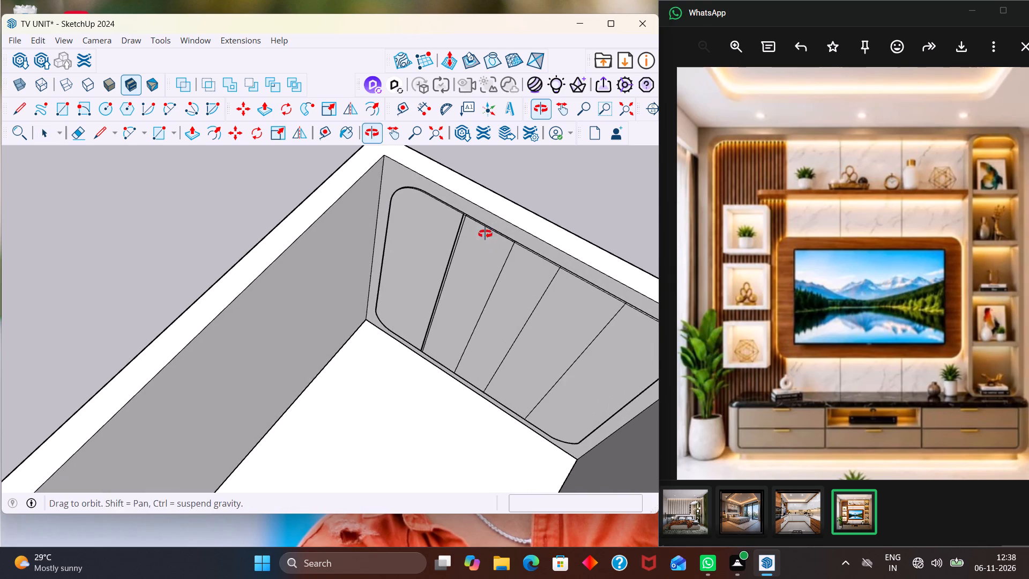
pyautogui.moveTo(431, 325); pyautogui.dragTo(431, 281, button='middle')
pyautogui.middleClick(479, 338)
pyautogui.scroll(-5, 482, 339)
pyautogui.moveTo(472, 348); pyautogui.dragTo(512, 304, button='middle')
pyautogui.moveTo(448, 391); pyautogui.dragTo(494, 372, button='middle')
pyautogui.scroll(-3, 457, 367)
pyautogui.moveTo(439, 389); pyautogui.dragTo(446, 315, button='middle')
pyautogui.moveTo(457, 412); pyautogui.dragTo(447, 280, button='middle')
pyautogui.moveTo(415, 393); pyautogui.dragTo(416, 326, button='middle')
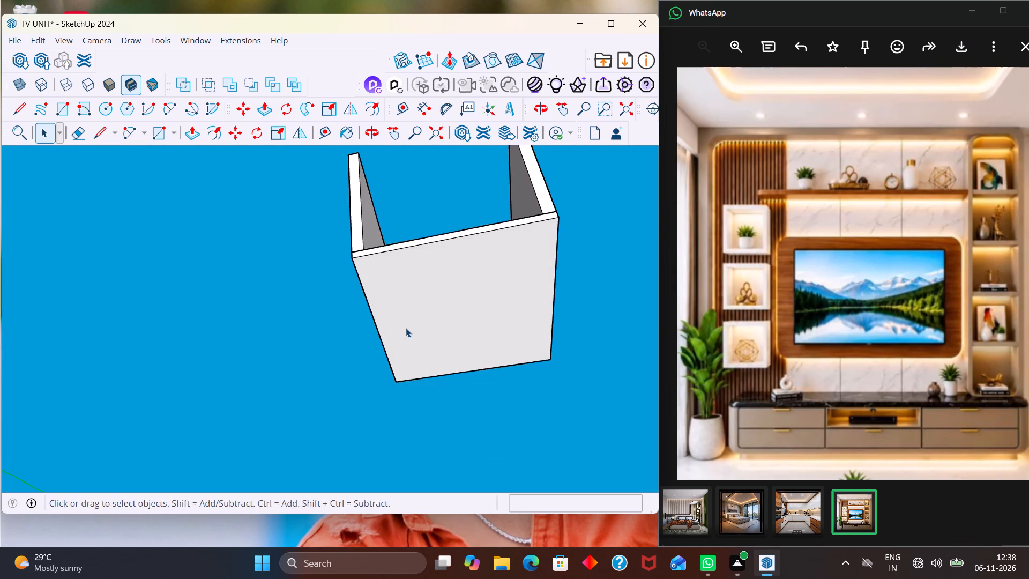
pyautogui.moveTo(355, 258); pyautogui.dragTo(377, 349, button='middle')
pyautogui.moveTo(370, 333); pyautogui.dragTo(359, 400, button='middle')
pyautogui.moveTo(378, 286); pyautogui.dragTo(373, 417, button='middle')
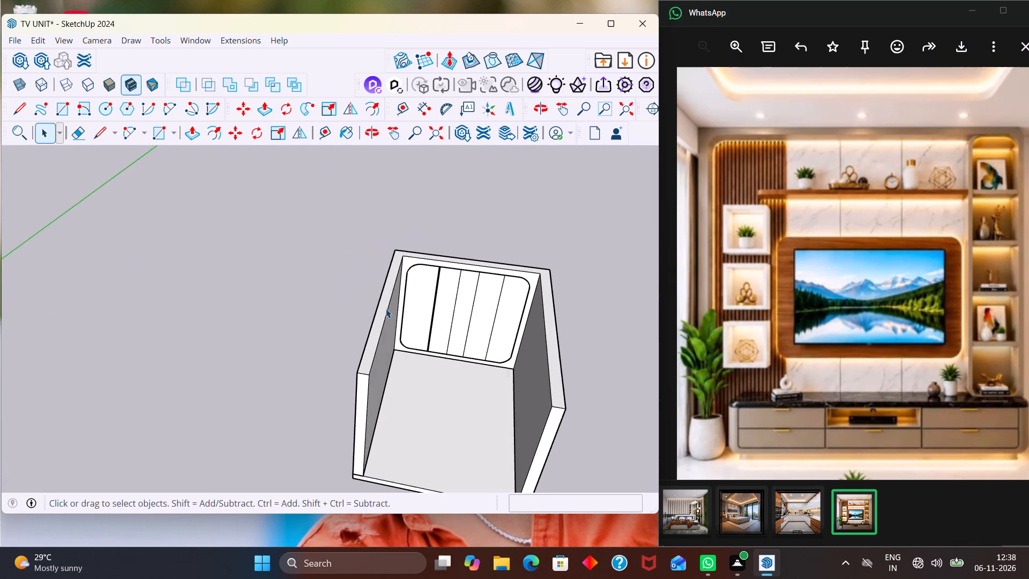
pyautogui.scroll(-1, 408, 274)
pyautogui.middleClick(430, 313)
pyautogui.moveTo(430, 315); pyautogui.dragTo(439, 241, button='middle')
pyautogui.scroll(9, 460, 251)
pyautogui.scroll(2, 466, 303)
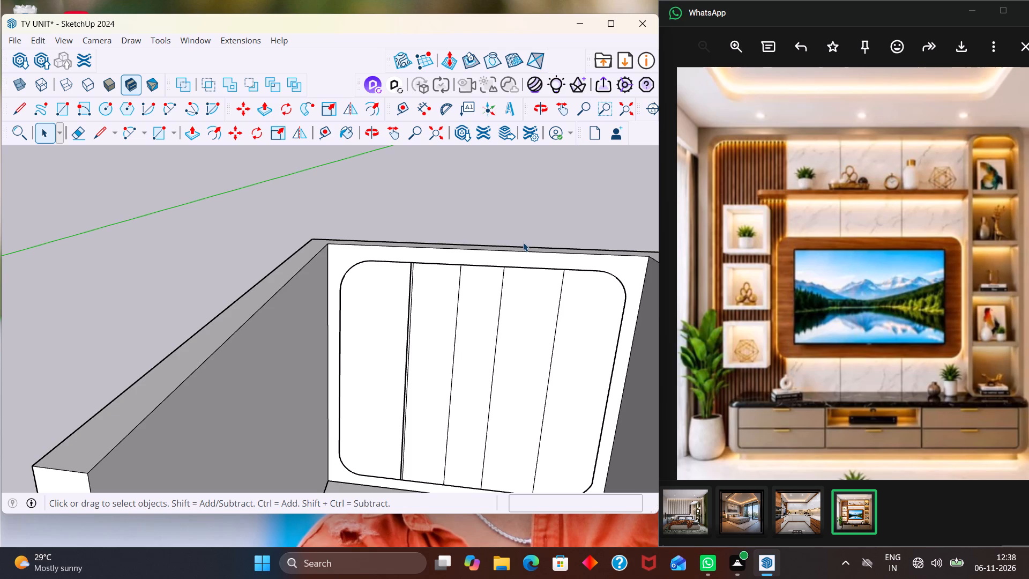
# Inspect the slat and the panel's upper edge up close from above, and review the whole unit from the front.
pyautogui.moveTo(428, 383); pyautogui.dragTo(508, 393, button='middle')
pyautogui.scroll(-3, 391, 356)
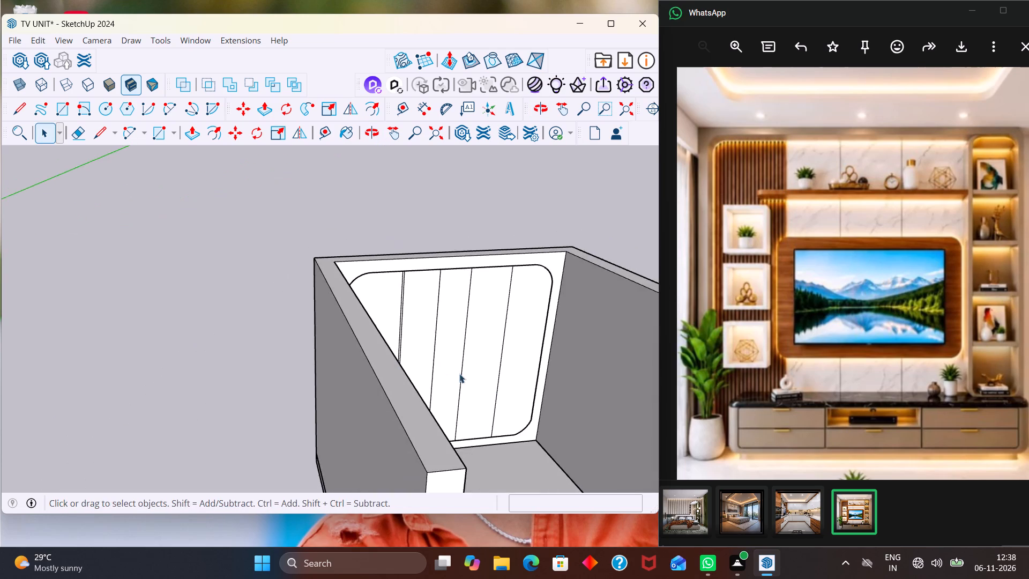
pyautogui.moveTo(459, 374); pyautogui.dragTo(430, 487, button='middle')
pyautogui.scroll(3, 429, 486)
pyautogui.moveTo(398, 294); pyautogui.dragTo(361, 329, button='middle')
pyautogui.moveTo(396, 304); pyautogui.dragTo(381, 348, button='middle')
pyautogui.scroll(4, 376, 323)
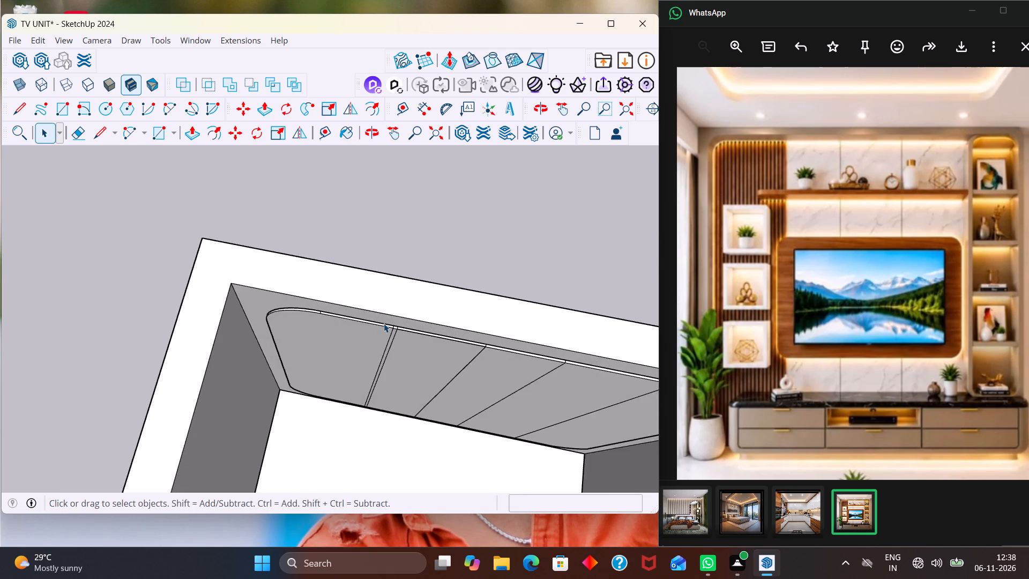
pyautogui.scroll(3, 384, 323)
pyautogui.moveTo(401, 347); pyautogui.dragTo(396, 386, button='middle')
pyautogui.scroll(1, 396, 386)
pyautogui.scroll(-6, 398, 351)
pyautogui.moveTo(465, 414); pyautogui.dragTo(412, 317, button='middle')
pyautogui.scroll(1, 419, 331)
pyautogui.scroll(-5, 468, 340)
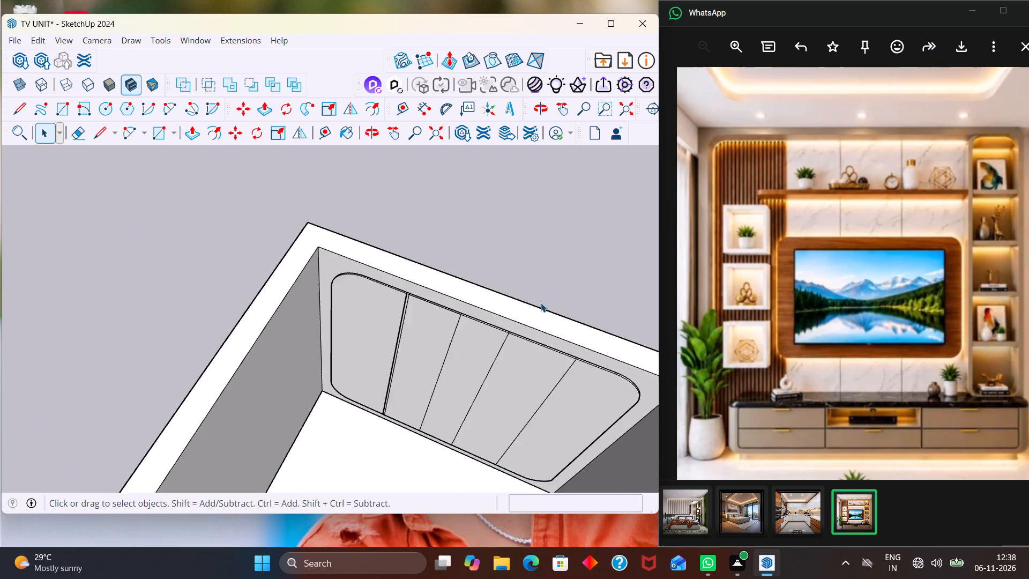
pyautogui.scroll(-7, 541, 303)
pyautogui.moveTo(539, 376); pyautogui.dragTo(588, 377, button='middle')
pyautogui.scroll(3, 576, 377)
pyautogui.moveTo(541, 386); pyautogui.dragTo(511, 293, button='middle')
pyautogui.scroll(1, 521, 311)
pyautogui.scroll(-8, 527, 311)
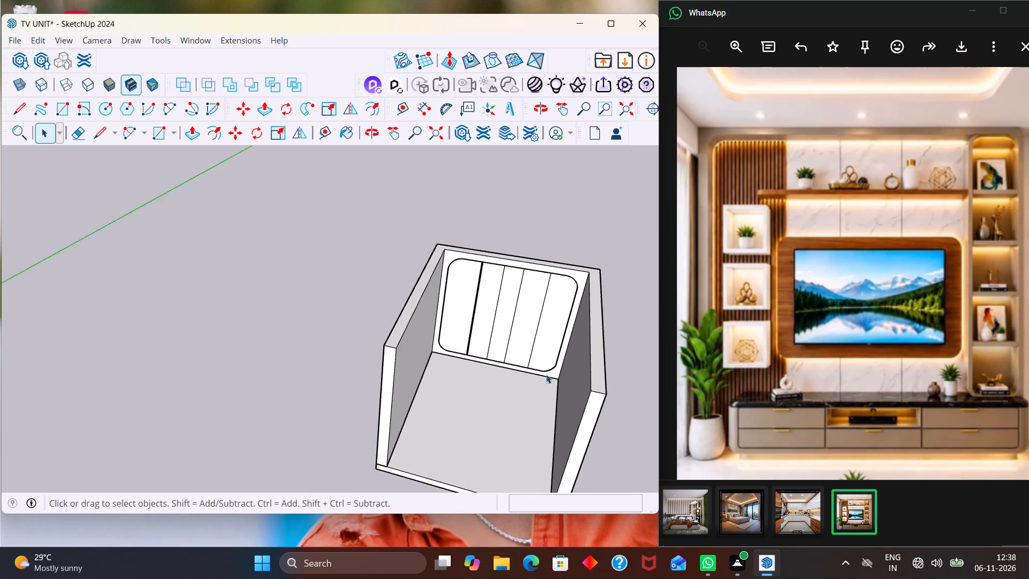
pyautogui.moveTo(541, 388); pyautogui.dragTo(556, 320, button='middle')
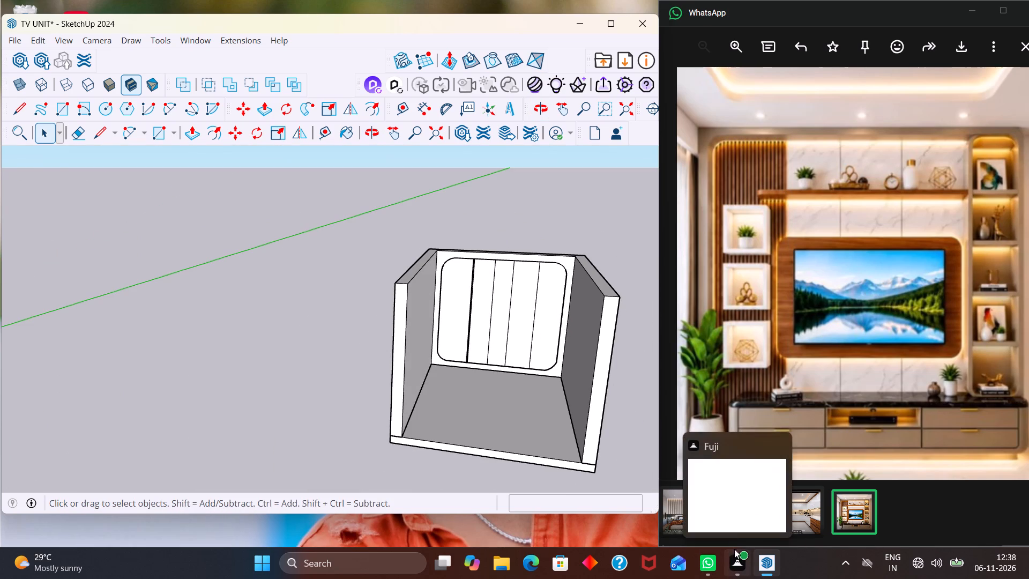
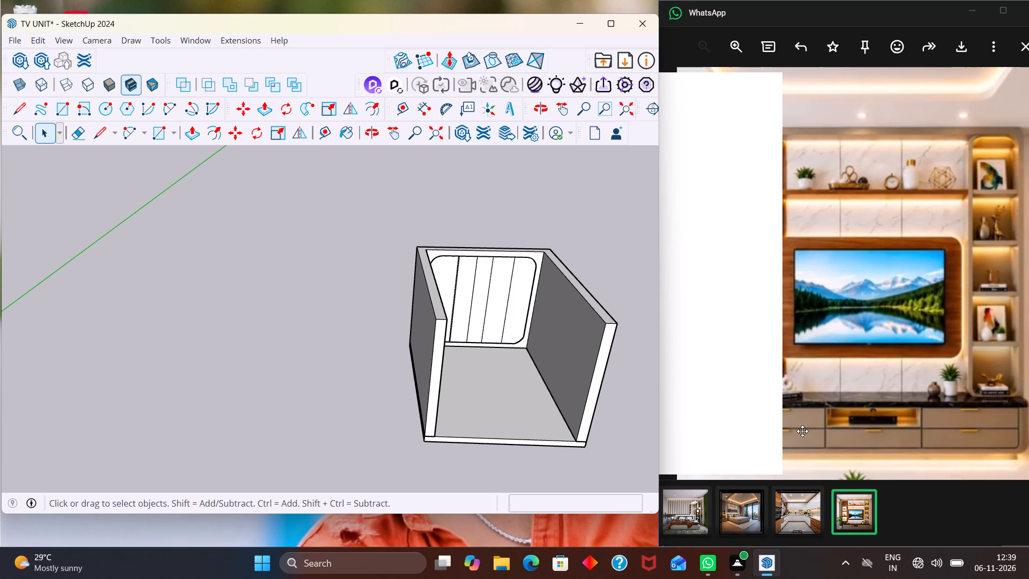
# Examine the whole unit and its back panel from several angles, between the two side walls.
pyautogui.moveTo(549, 381); pyautogui.dragTo(488, 339, button='middle')
pyautogui.scroll(4, 484, 323)
pyautogui.moveTo(590, 295); pyautogui.dragTo(479, 381, button='middle')
pyautogui.scroll(-3, 486, 356)
pyautogui.moveTo(576, 381); pyautogui.dragTo(479, 400, button='middle')
pyautogui.scroll(3, 482, 381)
pyautogui.moveTo(484, 380); pyautogui.dragTo(504, 312, button='middle')
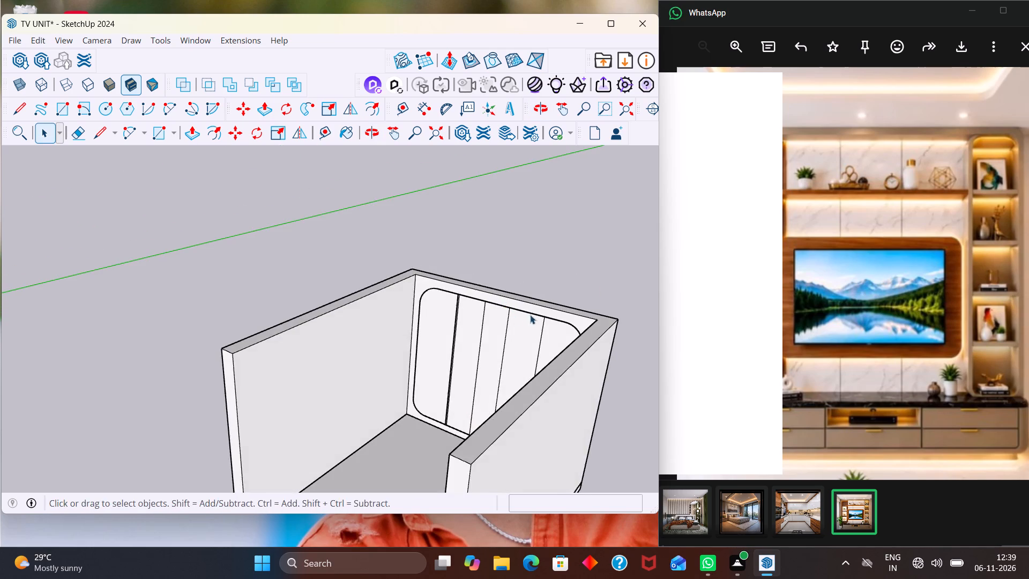
pyautogui.scroll(1, 540, 325)
pyautogui.moveTo(454, 334); pyautogui.dragTo(556, 346, button='middle')
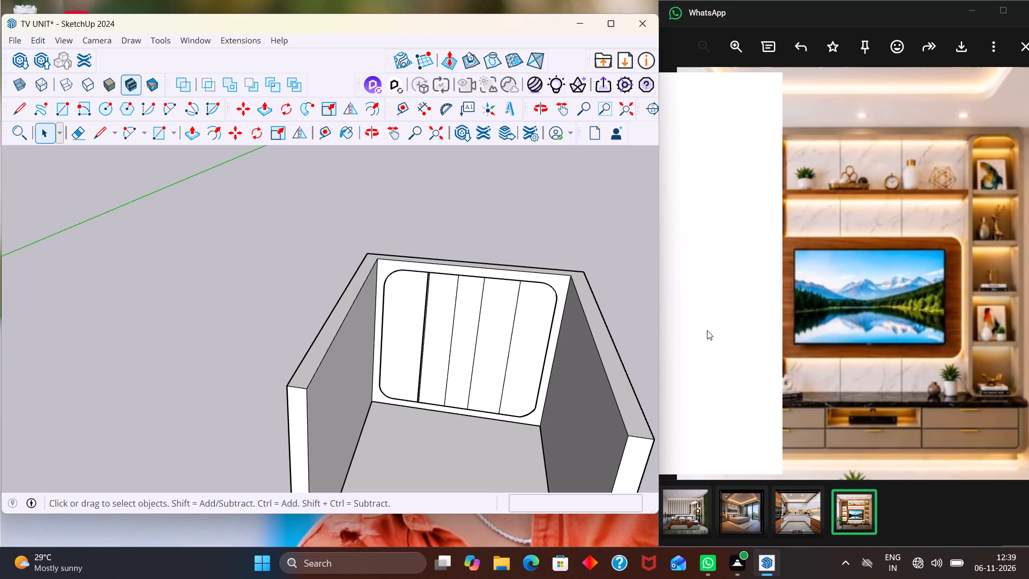
# Inspect the back panel's narrow slat, vertical dividing lines and rounded upper edge up close from above and from the front.
pyautogui.moveTo(529, 313); pyautogui.dragTo(551, 307, button='middle')
pyautogui.scroll(2, 528, 308)
pyautogui.moveTo(527, 314); pyautogui.dragTo(495, 302, button='middle')
pyautogui.moveTo(484, 299); pyautogui.dragTo(498, 347, button='middle')
pyautogui.scroll(2, 472, 237)
pyautogui.moveTo(472, 237); pyautogui.dragTo(471, 289, button='middle')
pyautogui.scroll(2, 461, 269)
pyautogui.moveTo(481, 266); pyautogui.dragTo(442, 272, button='middle')
pyautogui.scroll(1, 449, 438)
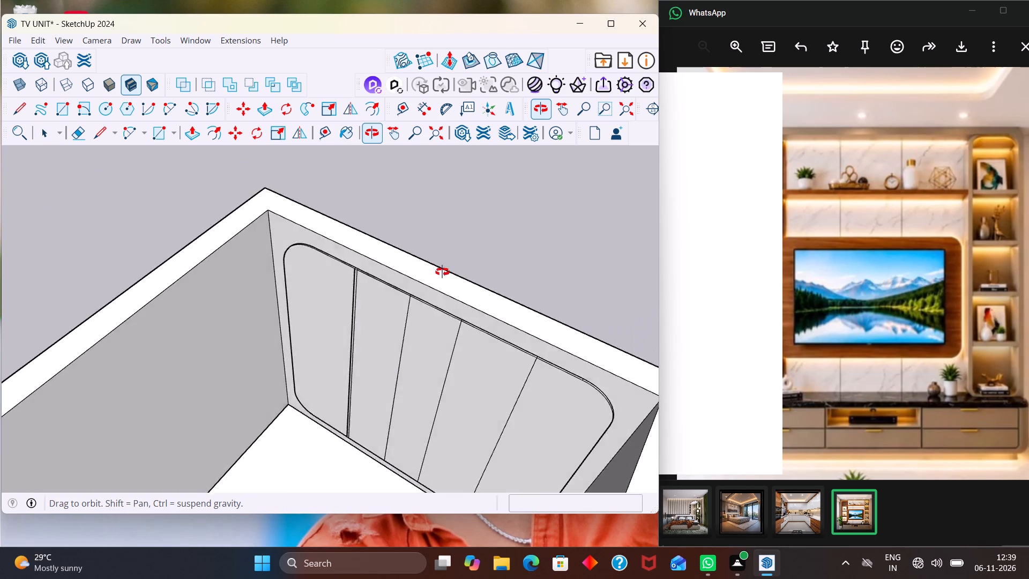
pyautogui.moveTo(442, 272); pyautogui.dragTo(446, 219, button='middle')
pyautogui.moveTo(374, 332); pyautogui.dragTo(459, 278, button='middle')
pyautogui.scroll(1, 416, 303)
pyautogui.middleClick(416, 303)
pyautogui.scroll(-5, 416, 303)
pyautogui.moveTo(413, 325); pyautogui.dragTo(452, 353, button='middle')
pyautogui.moveTo(444, 360); pyautogui.dragTo(451, 432, button='middle')
pyautogui.scroll(-1, 456, 410)
pyautogui.scroll(2, 447, 420)
pyautogui.moveTo(404, 342); pyautogui.dragTo(373, 342, button='middle')
pyautogui.scroll(1, 393, 424)
pyautogui.scroll(1, 373, 342)
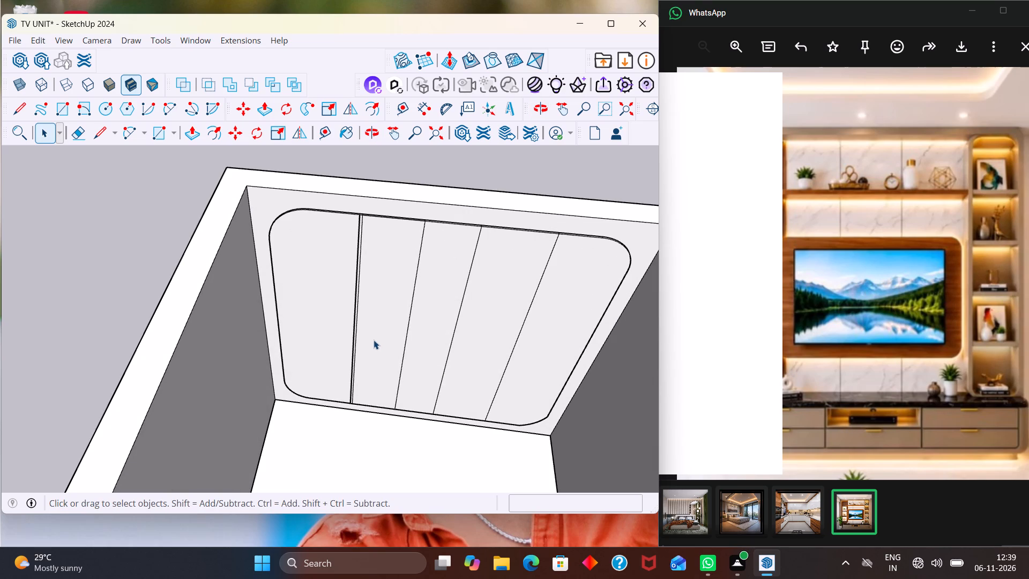
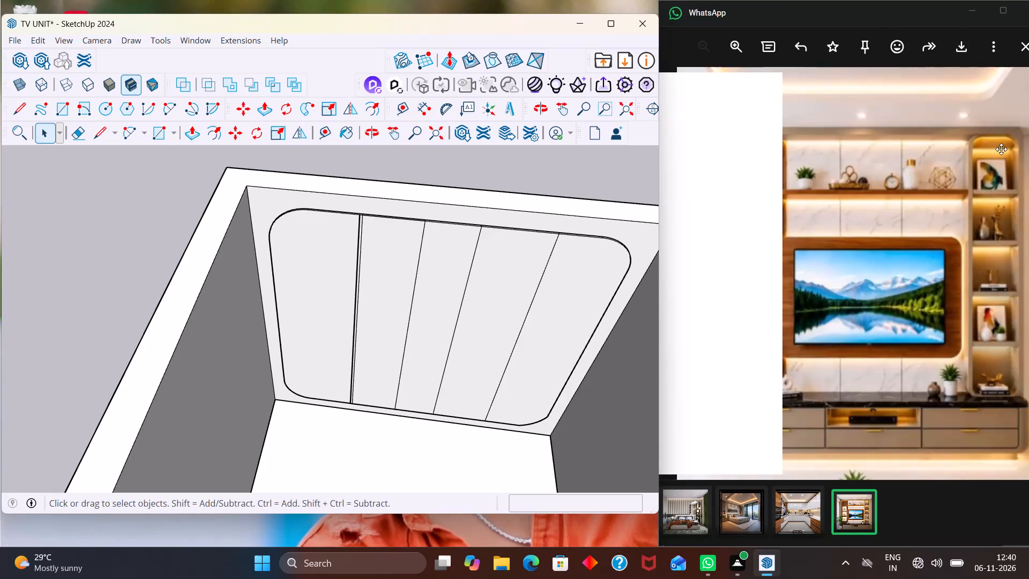
# Examine the whole TV unit from the front, above and both sides, comparing its back panel with the reference image.
pyautogui.moveTo(535, 338); pyautogui.dragTo(405, 280, button='middle')
pyautogui.scroll(-4, 450, 237)
pyautogui.scroll(-2, 464, 318)
pyautogui.moveTo(457, 347); pyautogui.dragTo(443, 299, button='middle')
pyautogui.moveTo(464, 369); pyautogui.dragTo(460, 357, button='middle')
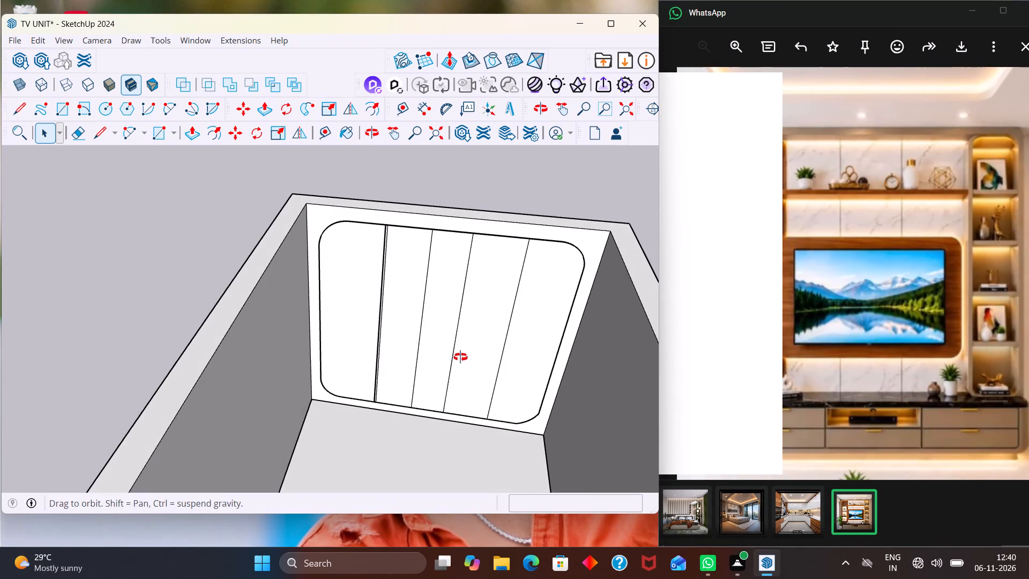
pyautogui.moveTo(460, 357); pyautogui.dragTo(465, 294, button='middle')
pyautogui.moveTo(440, 399); pyautogui.dragTo(431, 321, button='middle')
pyautogui.scroll(-7, 437, 316)
pyautogui.moveTo(449, 346); pyautogui.dragTo(472, 400, button='middle')
pyautogui.moveTo(479, 385); pyautogui.dragTo(391, 399, button='middle')
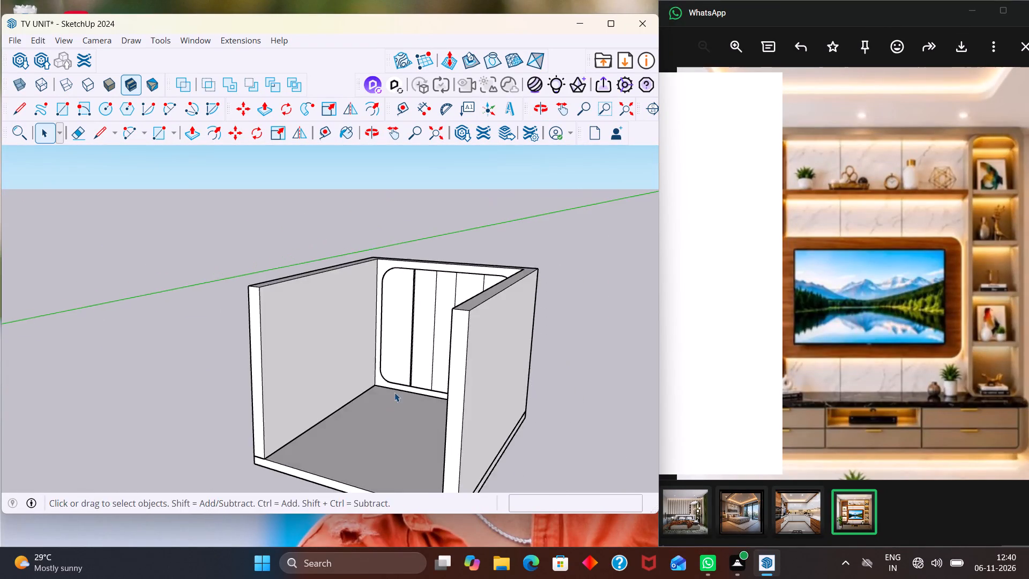
pyautogui.moveTo(419, 395); pyautogui.dragTo(424, 444, button='middle')
pyautogui.moveTo(432, 397); pyautogui.dragTo(437, 416, button='middle')
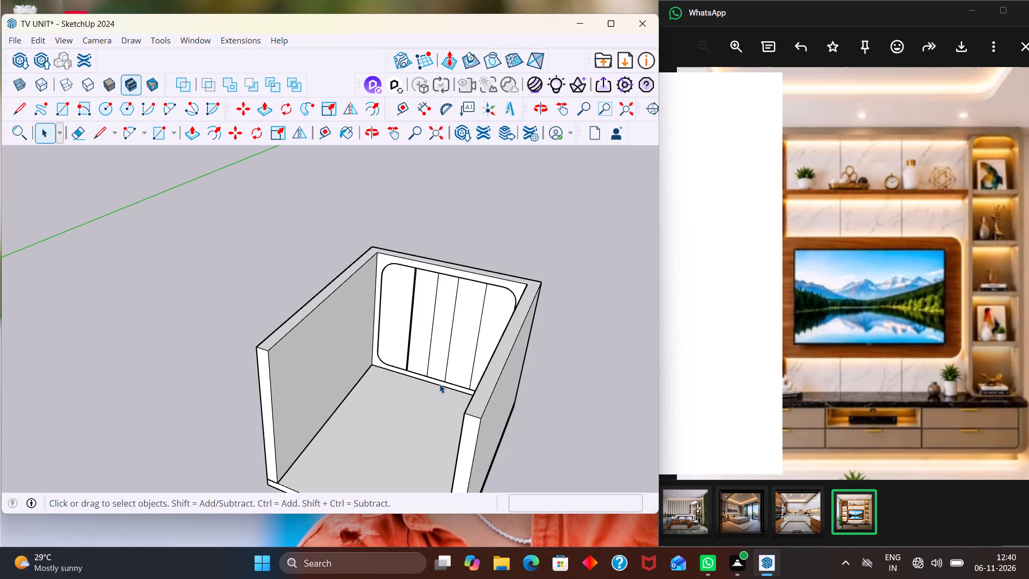
pyautogui.moveTo(507, 312); pyautogui.dragTo(532, 358, button='middle')
pyautogui.moveTo(504, 311); pyautogui.dragTo(491, 374, button='middle')
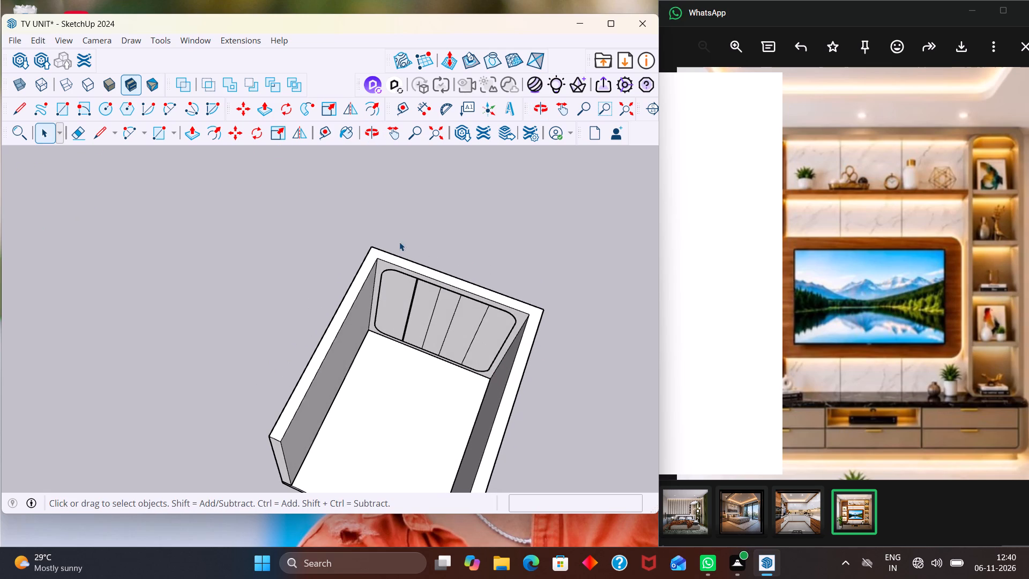
pyautogui.scroll(1, 441, 235)
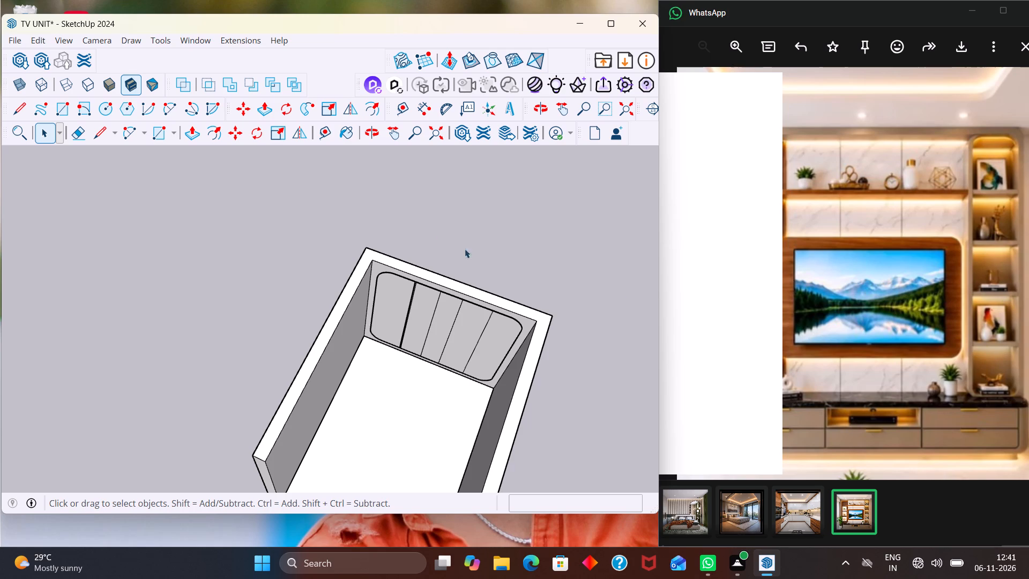
pyautogui.moveTo(513, 375); pyautogui.dragTo(517, 354, button='middle')
pyautogui.moveTo(526, 374); pyautogui.dragTo(496, 259, button='middle')
pyautogui.scroll(-3, 446, 320)
pyautogui.moveTo(475, 350); pyautogui.dragTo(519, 334, button='middle')
pyautogui.scroll(1, 514, 341)
pyautogui.moveTo(474, 365); pyautogui.dragTo(487, 357, button='middle')
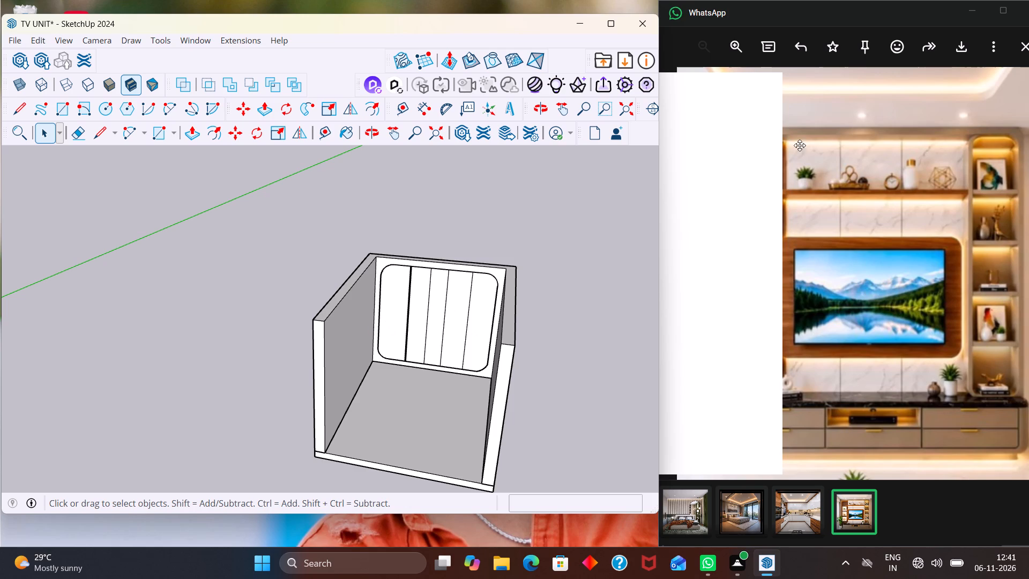
pyautogui.scroll(-1, 620, 134)
pyautogui.moveTo(446, 357); pyautogui.dragTo(342, 380, button='middle')
pyautogui.moveTo(412, 374); pyautogui.dragTo(436, 363, button='middle')
pyautogui.scroll(-1, 452, 411)
pyautogui.moveTo(426, 422); pyautogui.dragTo(505, 417, button='middle')
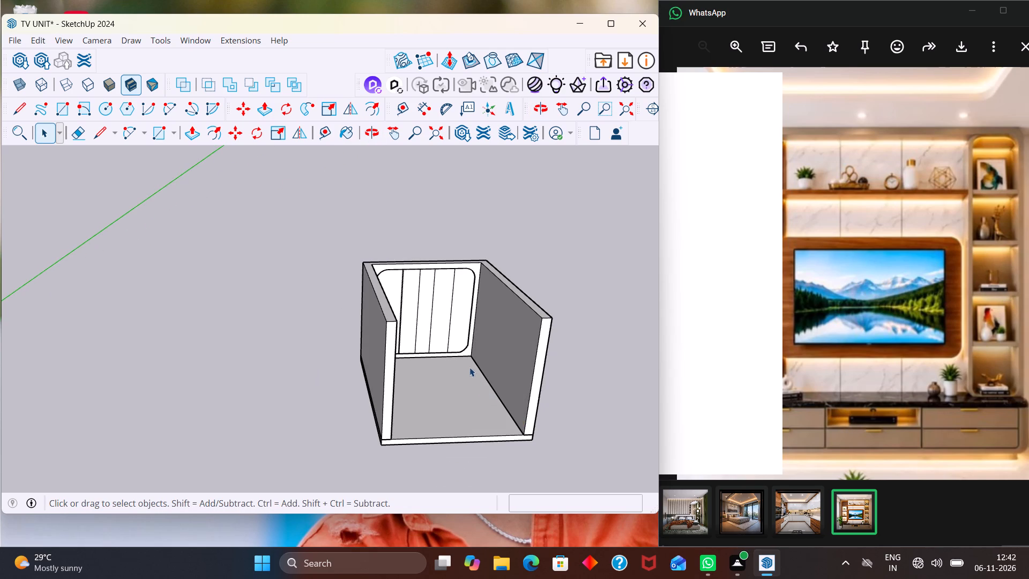
pyautogui.moveTo(453, 376); pyautogui.dragTo(408, 393, button='middle')
pyautogui.moveTo(487, 340); pyautogui.dragTo(446, 417, button='middle')
pyautogui.scroll(2, 415, 311)
pyautogui.moveTo(444, 320); pyautogui.dragTo(453, 319, button='middle')
pyautogui.moveTo(442, 343); pyautogui.dragTo(468, 336, button='middle')
pyautogui.scroll(-1, 454, 386)
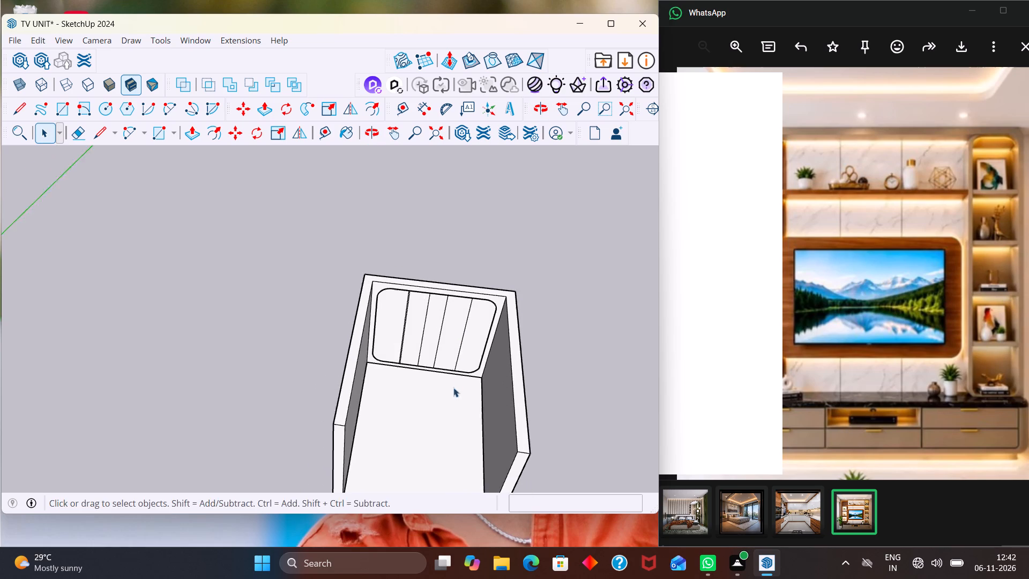
pyautogui.moveTo(452, 388); pyautogui.dragTo(443, 337, button='middle')
pyautogui.moveTo(433, 383); pyautogui.dragTo(451, 359, button='middle')
pyautogui.scroll(2, 441, 346)
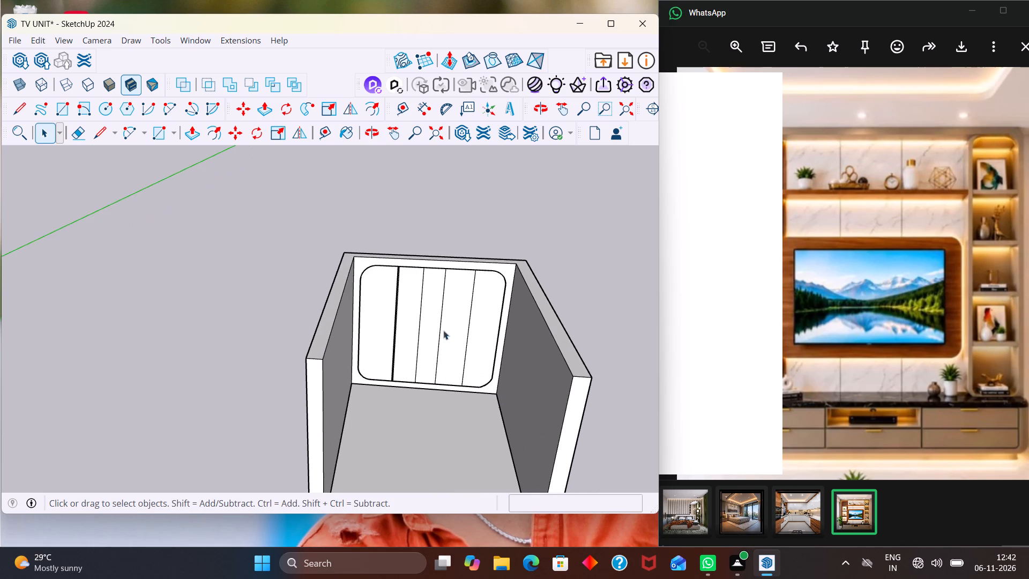
# Inspect up close how the narrow slat meets the back panel's upper edge.
pyautogui.scroll(5, 433, 316)
pyautogui.moveTo(431, 271); pyautogui.dragTo(472, 348, button='middle')
pyautogui.moveTo(463, 265); pyautogui.dragTo(431, 347, button='middle')
pyautogui.moveTo(417, 298); pyautogui.dragTo(422, 344, button='middle')
pyautogui.scroll(5, 404, 307)
pyautogui.moveTo(403, 337); pyautogui.dragTo(410, 291, button='middle')
pyautogui.scroll(4, 325, 260)
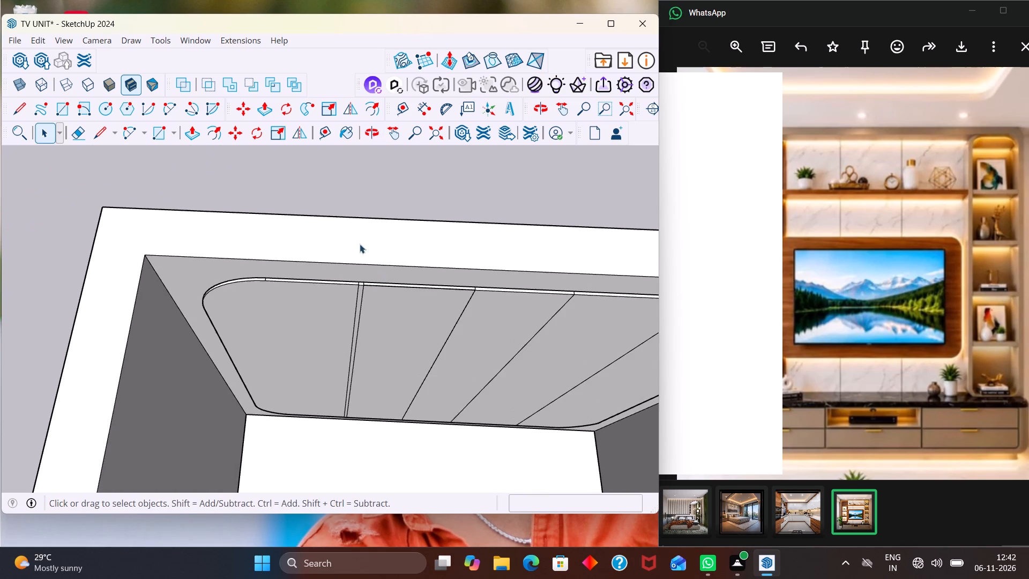
pyautogui.moveTo(380, 318); pyautogui.dragTo(385, 334, button='middle')
pyautogui.scroll(2, 386, 335)
pyautogui.moveTo(361, 309); pyautogui.dragTo(361, 347, button='middle')
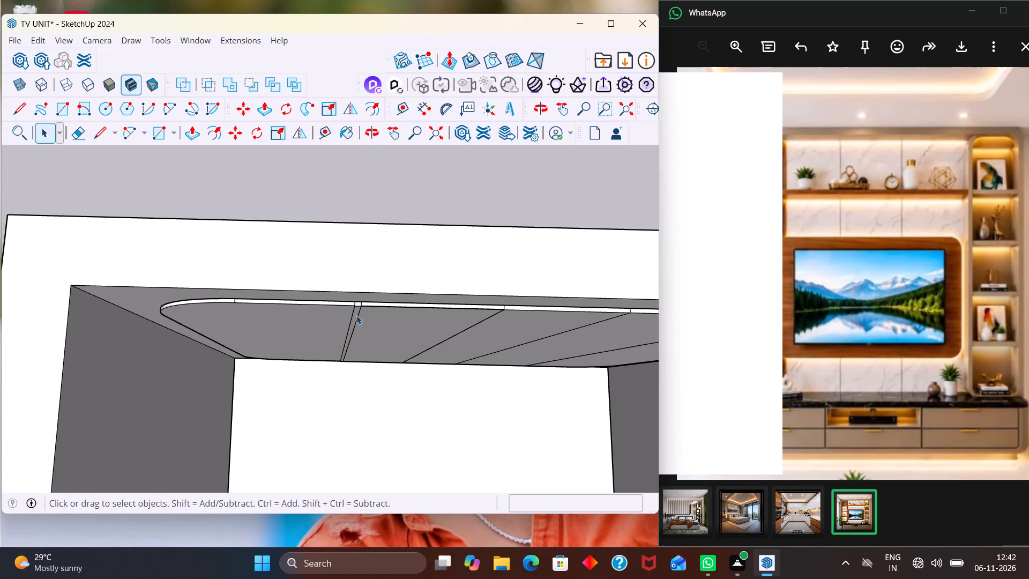
pyautogui.scroll(5, 356, 315)
pyautogui.moveTo(439, 343); pyautogui.dragTo(424, 305, button='middle')
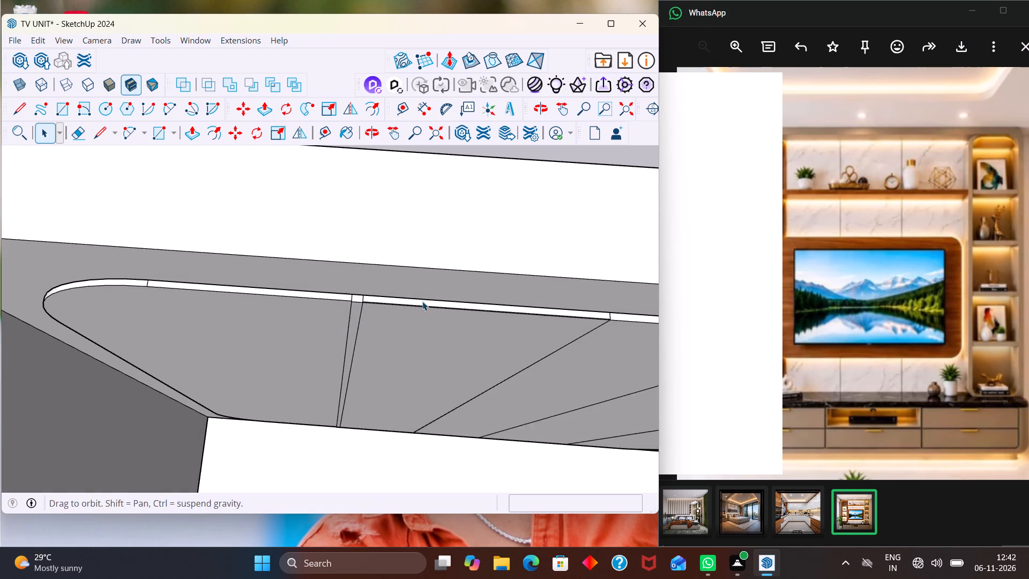
pyautogui.scroll(1, 409, 305)
pyautogui.scroll(-18, 409, 305)
pyautogui.moveTo(465, 350); pyautogui.dragTo(448, 397, button='middle')
pyautogui.scroll(3, 443, 334)
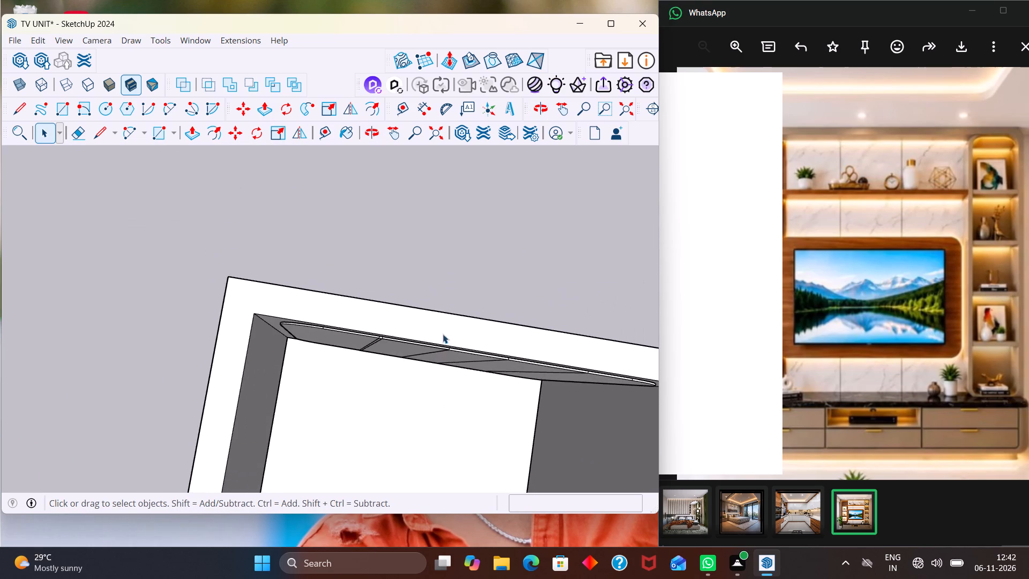
pyautogui.scroll(4, 420, 366)
pyautogui.scroll(9, 325, 303)
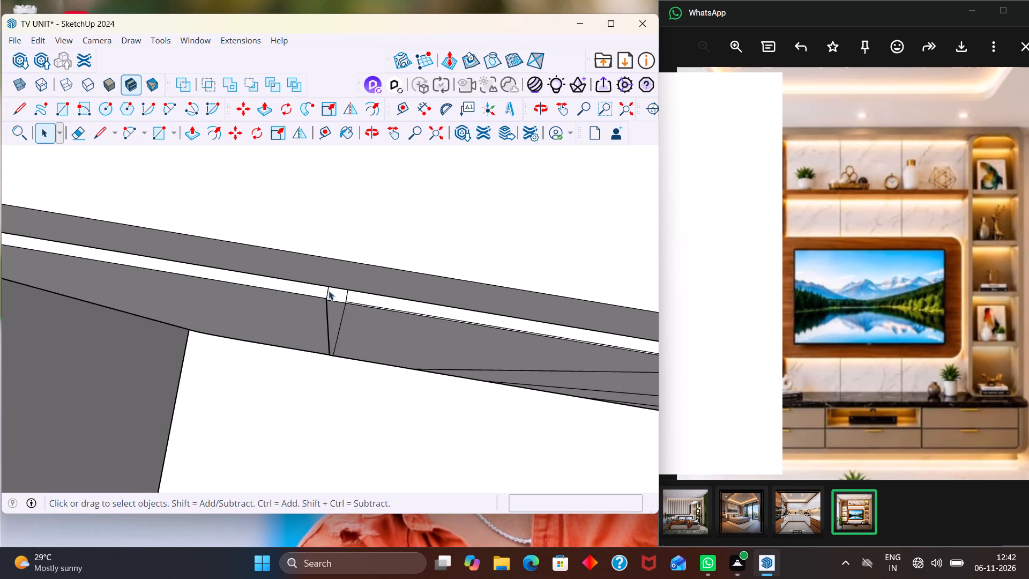
pyautogui.scroll(3, 329, 291)
pyautogui.scroll(-3, 380, 313)
pyautogui.moveTo(518, 350); pyautogui.dragTo(546, 352, button='middle')
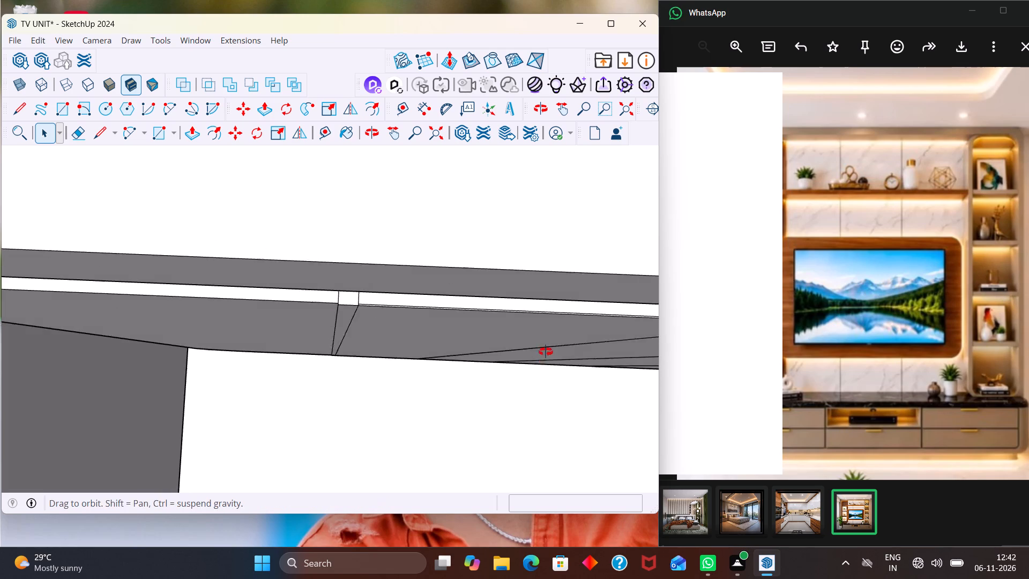
pyautogui.moveTo(546, 352); pyautogui.dragTo(544, 358, button='middle')
pyautogui.scroll(-9, 441, 343)
pyautogui.moveTo(483, 441); pyautogui.dragTo(407, 311, button='middle')
pyautogui.scroll(1, 415, 322)
pyautogui.scroll(-10, 414, 293)
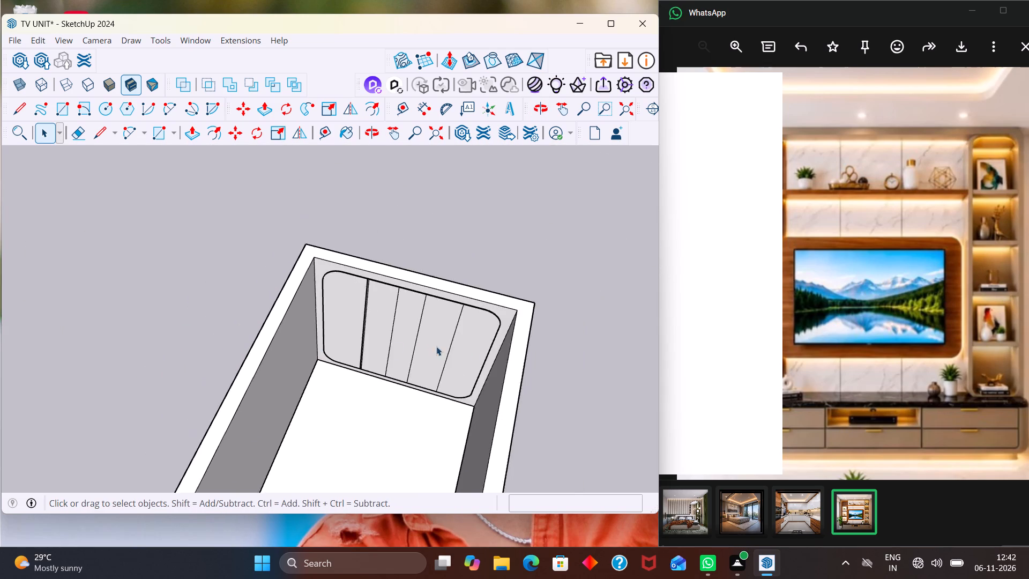
# Inspect the back panel's far rounded corner and the dividing lines along its upper edge from steep angles.
pyautogui.moveTo(482, 357); pyautogui.dragTo(578, 340, button='middle')
pyautogui.scroll(12, 508, 275)
pyautogui.moveTo(466, 266); pyautogui.dragTo(448, 330, button='middle')
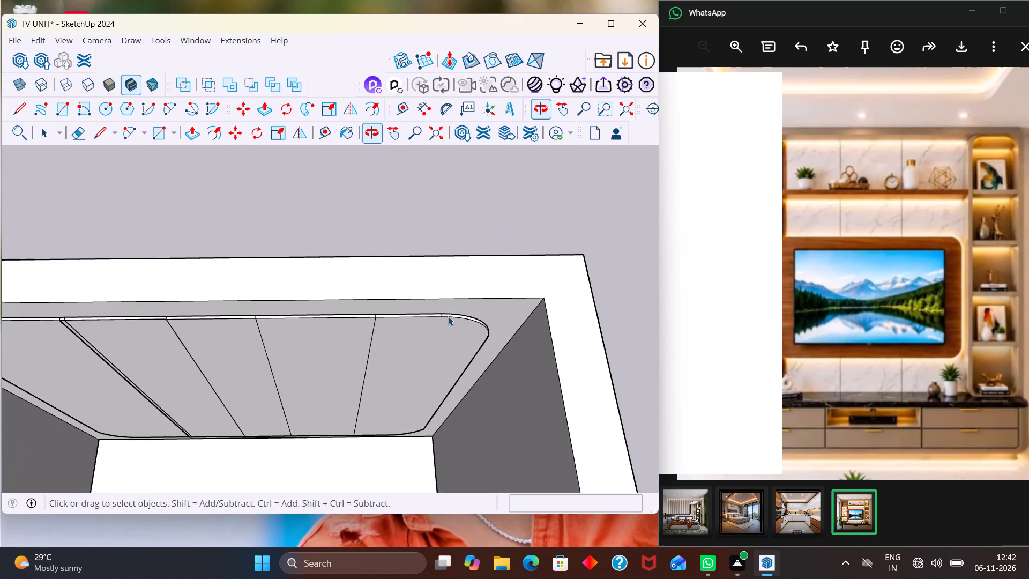
pyautogui.scroll(6, 448, 315)
pyautogui.moveTo(457, 373); pyautogui.dragTo(493, 421, button='middle')
pyautogui.scroll(1, 487, 415)
pyautogui.scroll(-4, 441, 333)
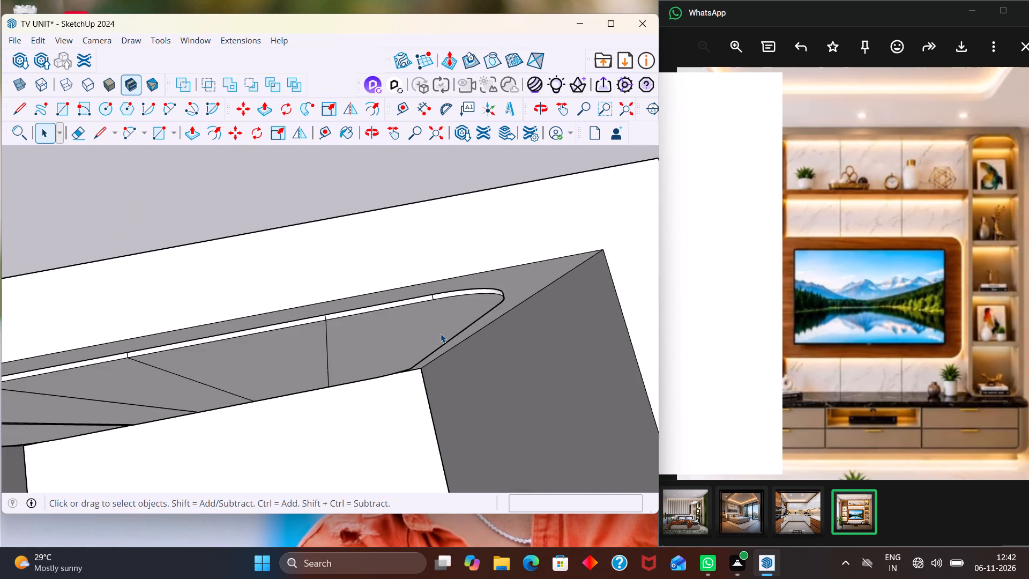
pyautogui.scroll(-5, 441, 333)
pyautogui.moveTo(376, 361); pyautogui.dragTo(496, 373, button='middle')
pyautogui.moveTo(326, 403); pyautogui.dragTo(278, 331, button='middle')
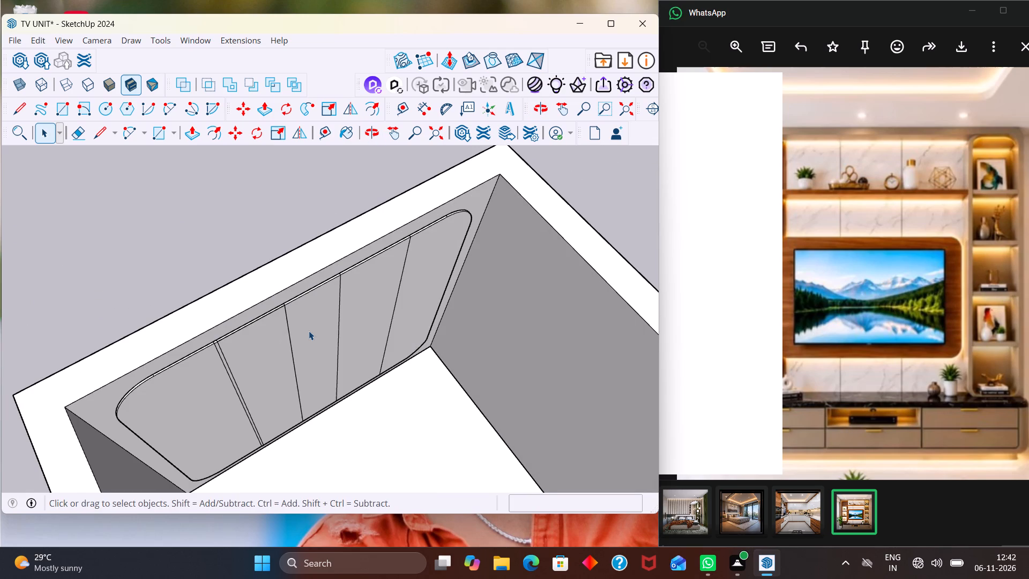
pyautogui.scroll(1, 309, 331)
pyautogui.moveTo(309, 331); pyautogui.dragTo(340, 336, button='middle')
pyautogui.scroll(4, 268, 325)
pyautogui.scroll(1, 225, 355)
pyautogui.moveTo(229, 356); pyautogui.dragTo(259, 330, button='middle')
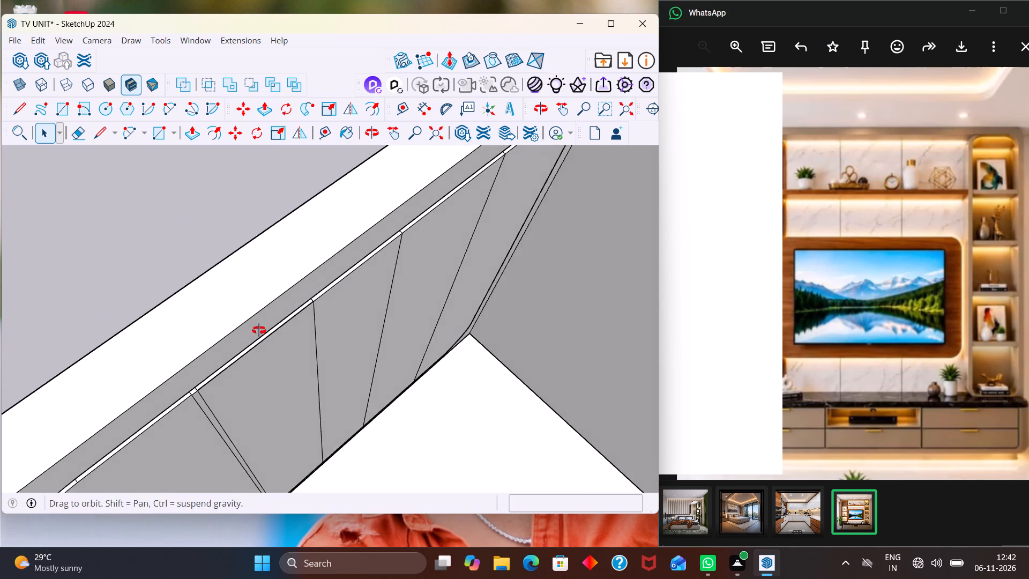
pyautogui.scroll(1, 259, 330)
pyautogui.moveTo(259, 330); pyautogui.dragTo(264, 325, button='middle')
pyautogui.scroll(-5, 322, 314)
pyautogui.moveTo(302, 332); pyautogui.dragTo(364, 332, button='middle')
pyautogui.scroll(7, 348, 323)
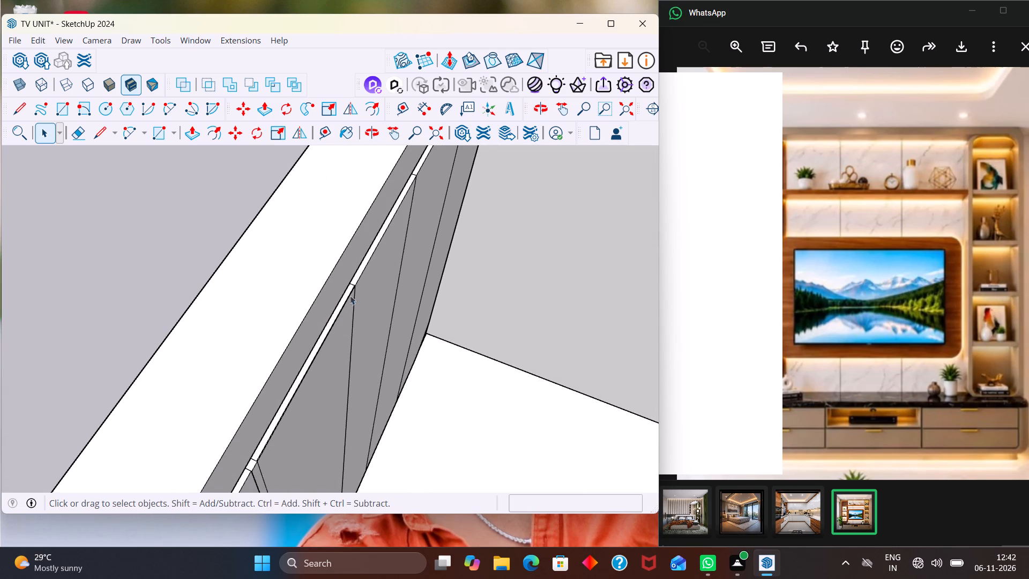
pyautogui.scroll(3, 359, 292)
pyautogui.scroll(-11, 362, 292)
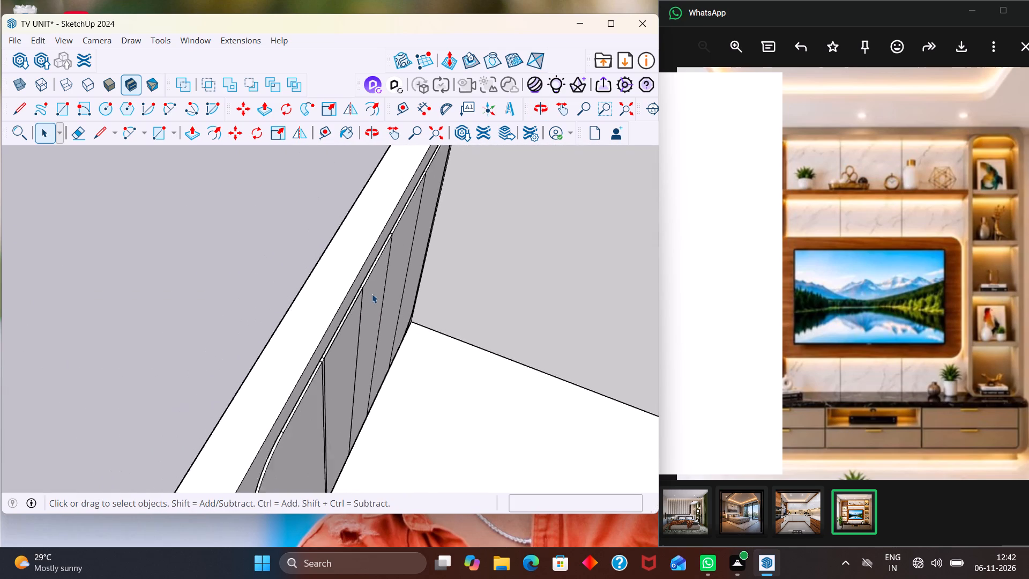
pyautogui.scroll(-4, 372, 294)
# Erase the two short seam lines crossing the thickness of the back panel's upper edge at the narrow slat.
pyautogui.moveTo(419, 331); pyautogui.dragTo(404, 293, button='middle')
pyautogui.scroll(1, 347, 315)
pyautogui.moveTo(347, 318); pyautogui.dragTo(395, 385, button='middle')
pyautogui.scroll(3, 375, 361)
pyautogui.moveTo(382, 387); pyautogui.dragTo(316, 368, button='middle')
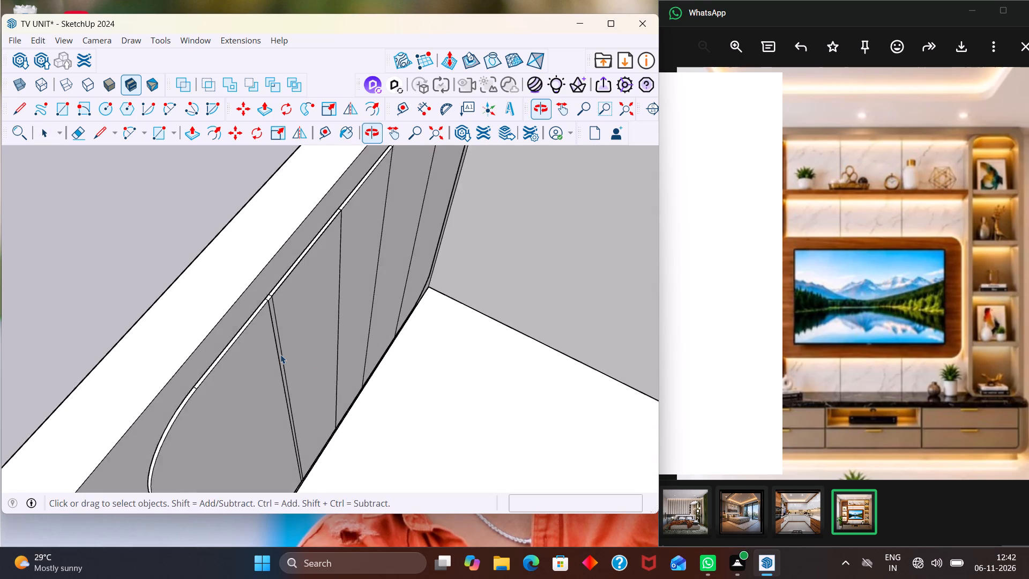
pyautogui.scroll(3, 280, 354)
pyautogui.moveTo(278, 341); pyautogui.dragTo(299, 397, button='middle')
pyautogui.scroll(7, 251, 288)
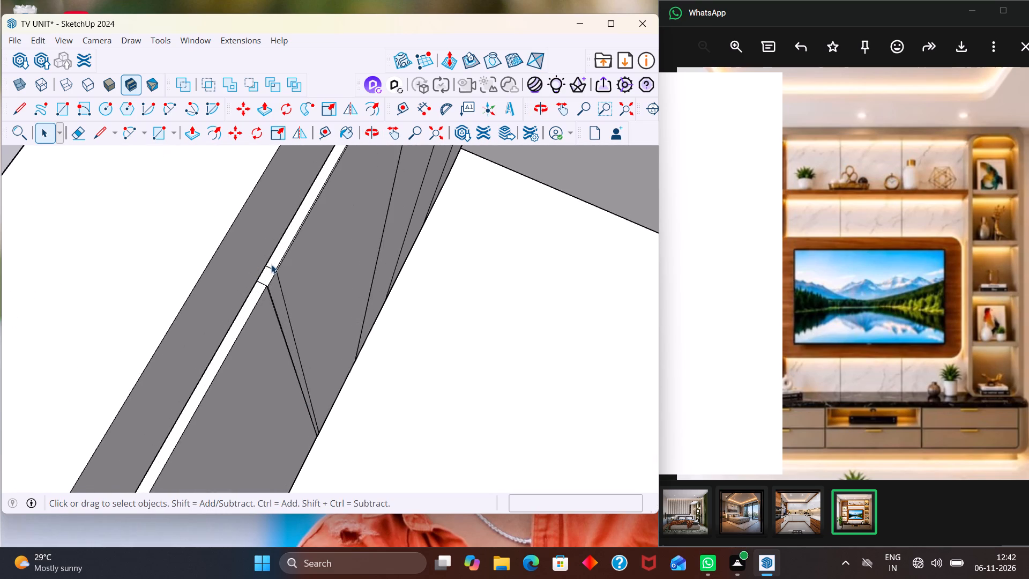
pyautogui.scroll(4, 271, 264)
pyautogui.moveTo(264, 294); pyautogui.dragTo(294, 323, button='middle')
pyautogui.press('e')
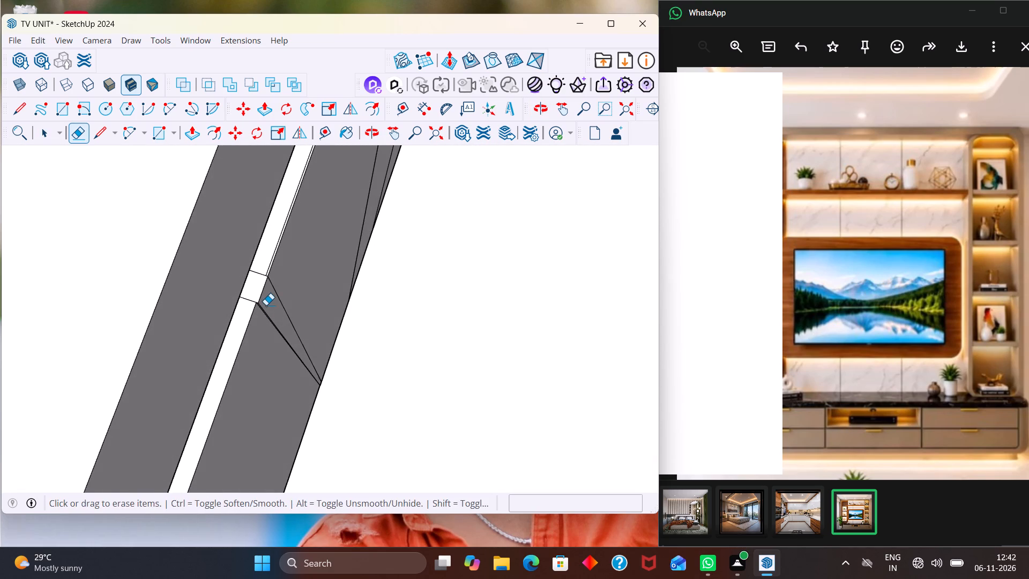
pyautogui.scroll(5, 255, 286)
pyautogui.moveTo(247, 306); pyautogui.dragTo(255, 277)
pyautogui.moveTo(258, 253); pyautogui.dragTo(252, 264)
pyautogui.scroll(-5, 340, 239)
pyautogui.scroll(2, 299, 267)
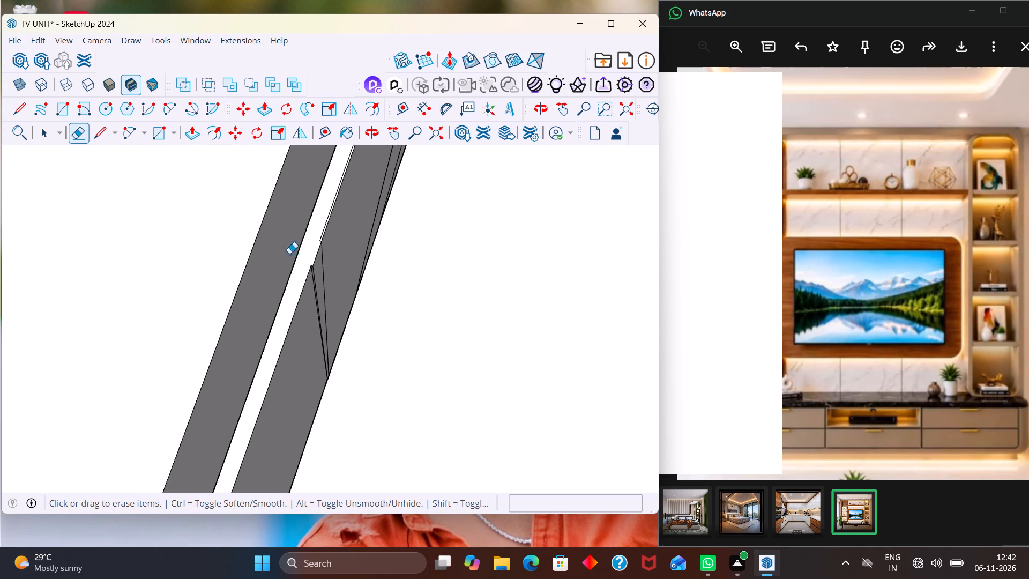
pyautogui.scroll(8, 289, 254)
pyautogui.scroll(-20, 337, 247)
pyautogui.scroll(-7, 337, 247)
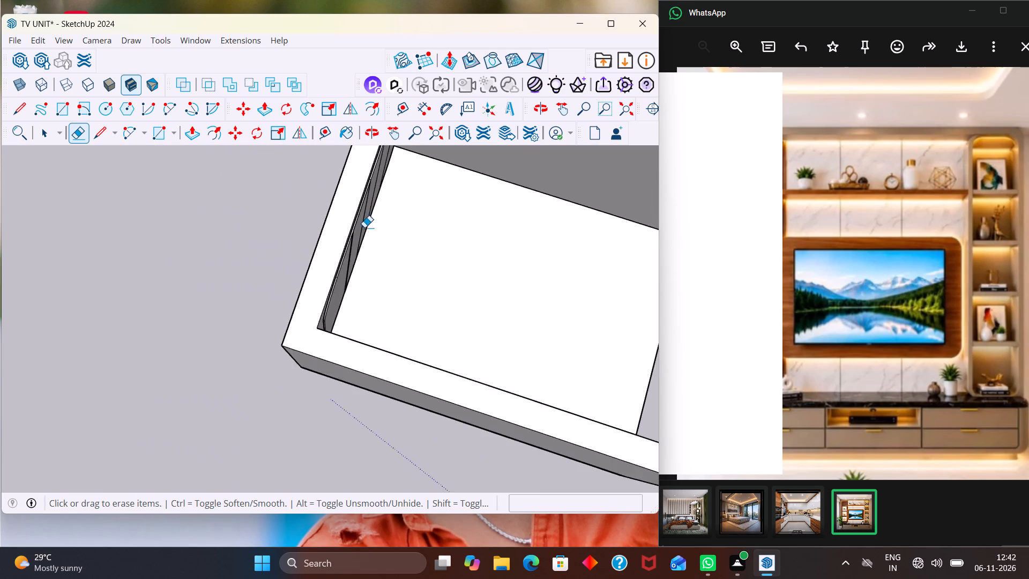
pyautogui.scroll(-10, 364, 227)
pyautogui.press('Escape')
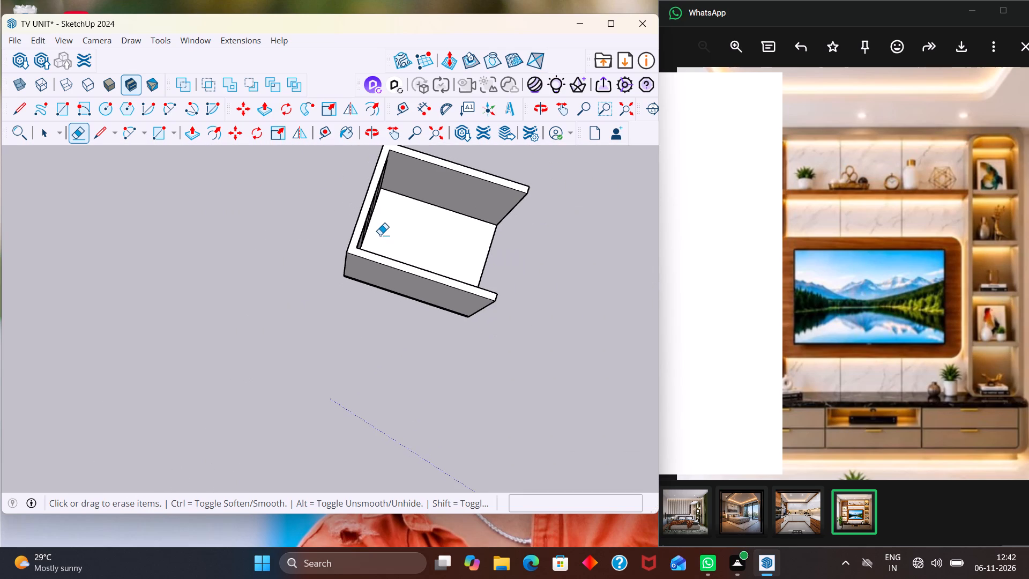
pyautogui.press('Escape')
pyautogui.press('space')
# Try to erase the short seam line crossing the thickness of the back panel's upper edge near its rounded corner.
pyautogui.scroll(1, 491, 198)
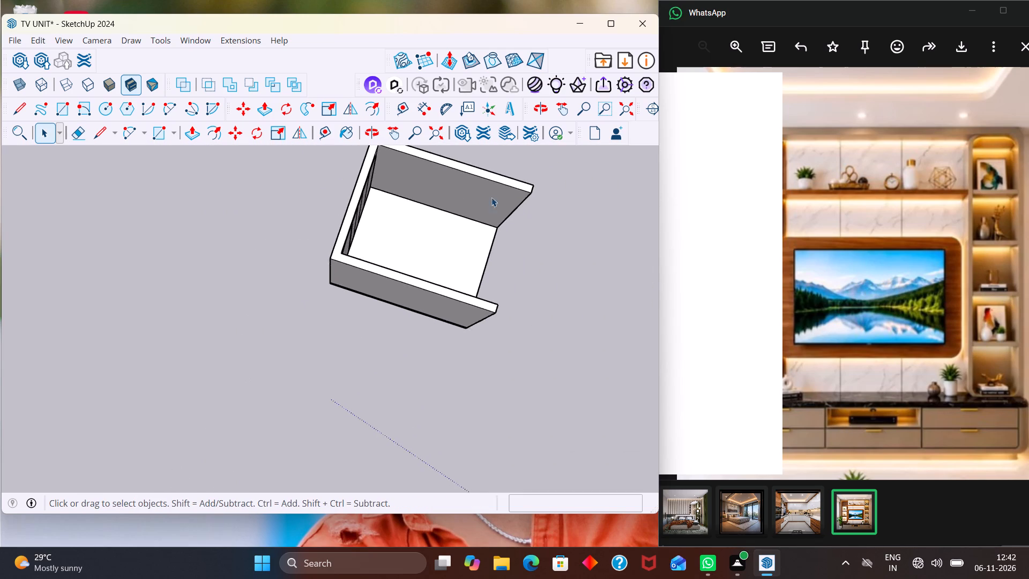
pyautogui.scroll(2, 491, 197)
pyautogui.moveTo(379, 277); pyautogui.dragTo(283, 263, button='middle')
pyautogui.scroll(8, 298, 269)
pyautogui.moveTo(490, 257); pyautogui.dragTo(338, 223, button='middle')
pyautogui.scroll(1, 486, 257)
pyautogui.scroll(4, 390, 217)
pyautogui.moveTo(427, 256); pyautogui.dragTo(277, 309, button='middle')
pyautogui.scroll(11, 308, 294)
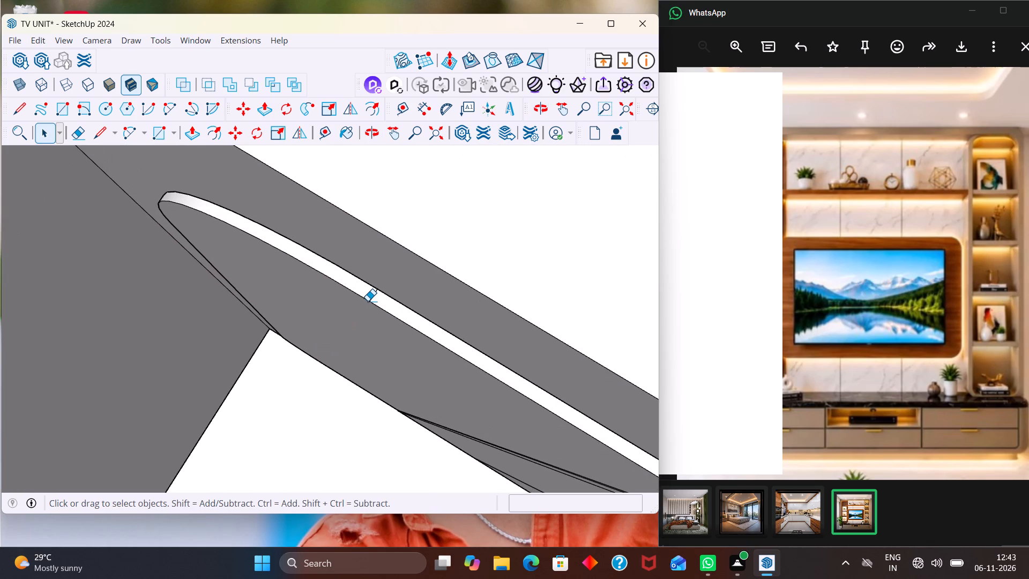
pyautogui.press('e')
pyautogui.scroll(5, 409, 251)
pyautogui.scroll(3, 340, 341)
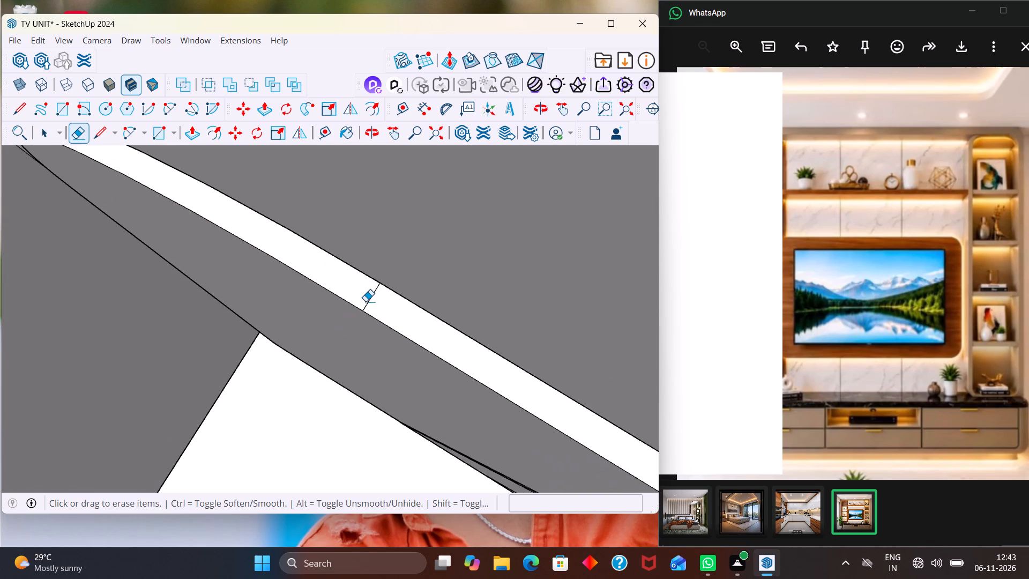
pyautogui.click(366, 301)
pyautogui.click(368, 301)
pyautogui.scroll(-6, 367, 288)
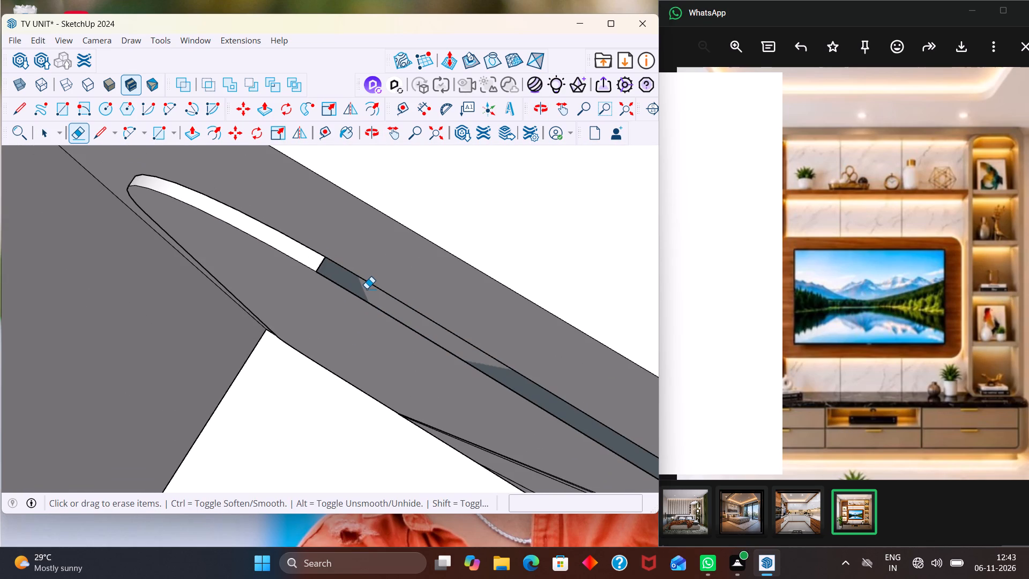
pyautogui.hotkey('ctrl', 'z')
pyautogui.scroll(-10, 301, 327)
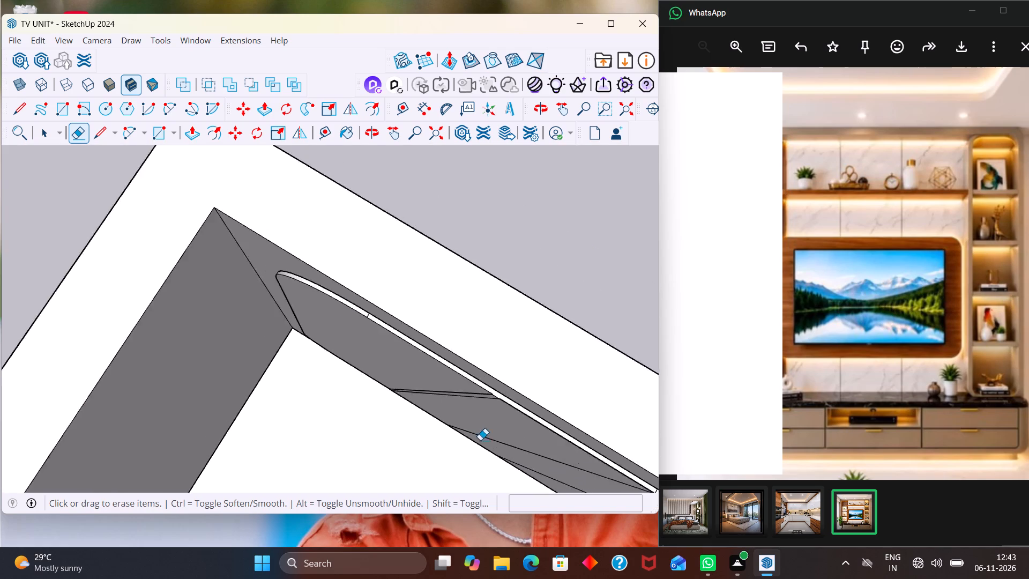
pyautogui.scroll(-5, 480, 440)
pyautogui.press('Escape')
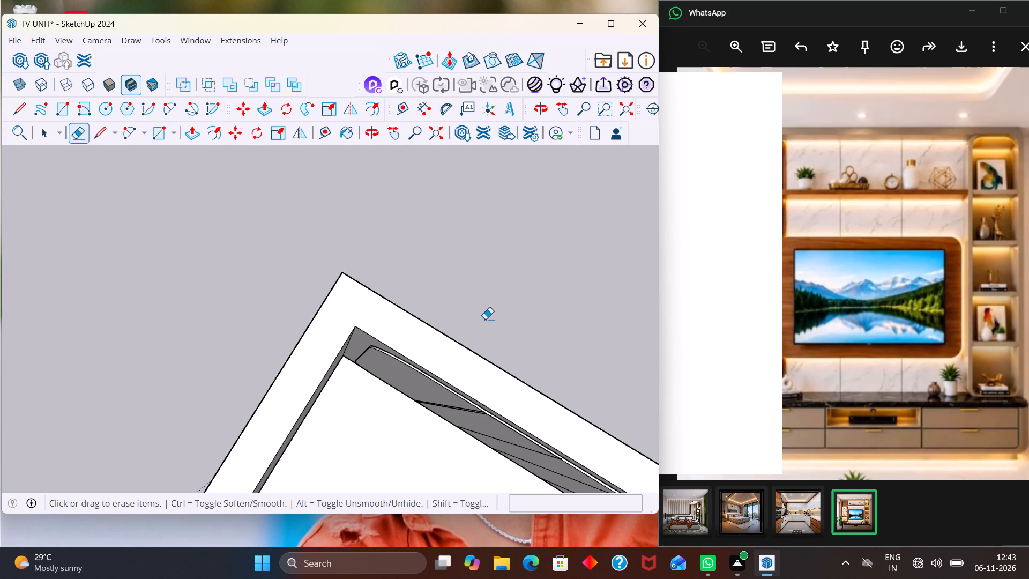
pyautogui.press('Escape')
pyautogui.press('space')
# Examine the slatted back panel and the surrounding walls from above, up close and as a whole.
pyautogui.moveTo(427, 396); pyautogui.dragTo(418, 340, button='middle')
pyautogui.scroll(-2, 506, 365)
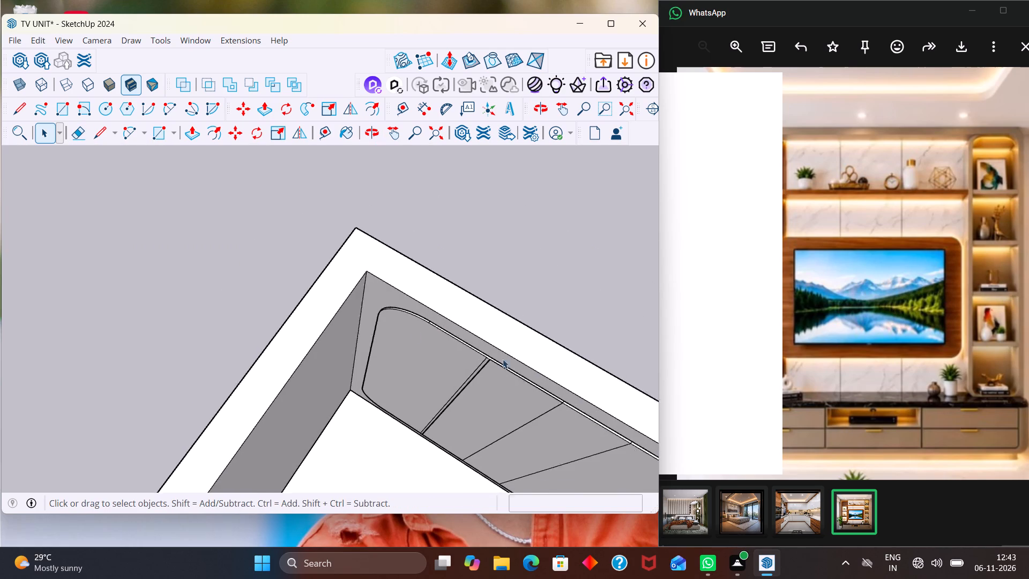
pyautogui.scroll(-11, 503, 359)
pyautogui.scroll(-6, 549, 460)
pyautogui.moveTo(557, 441); pyautogui.dragTo(545, 423, button='middle')
pyautogui.scroll(3, 540, 423)
pyautogui.scroll(-2, 539, 423)
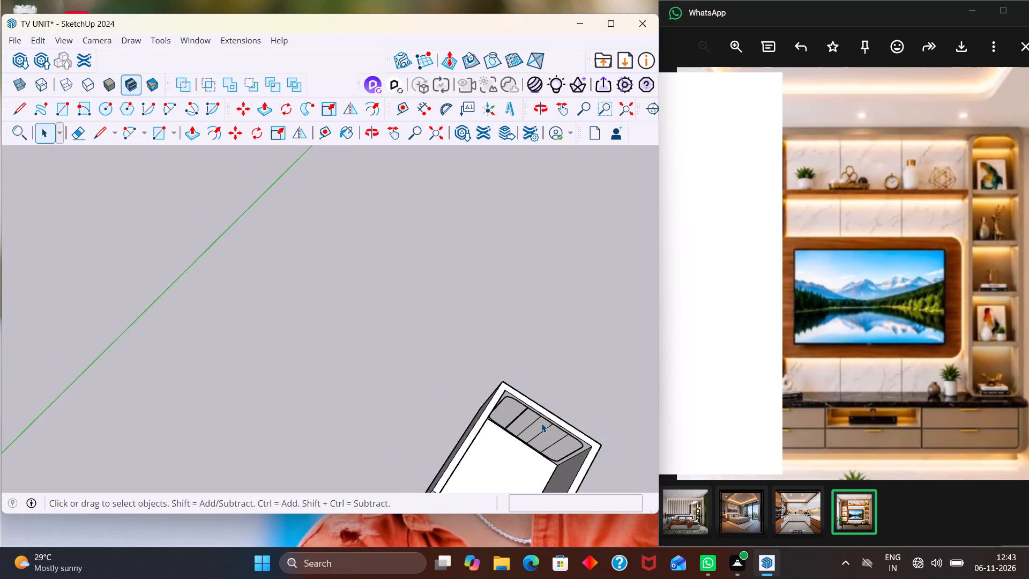
pyautogui.scroll(-8, 541, 423)
pyautogui.moveTo(533, 437); pyautogui.dragTo(595, 449, button='middle')
pyautogui.scroll(7, 555, 450)
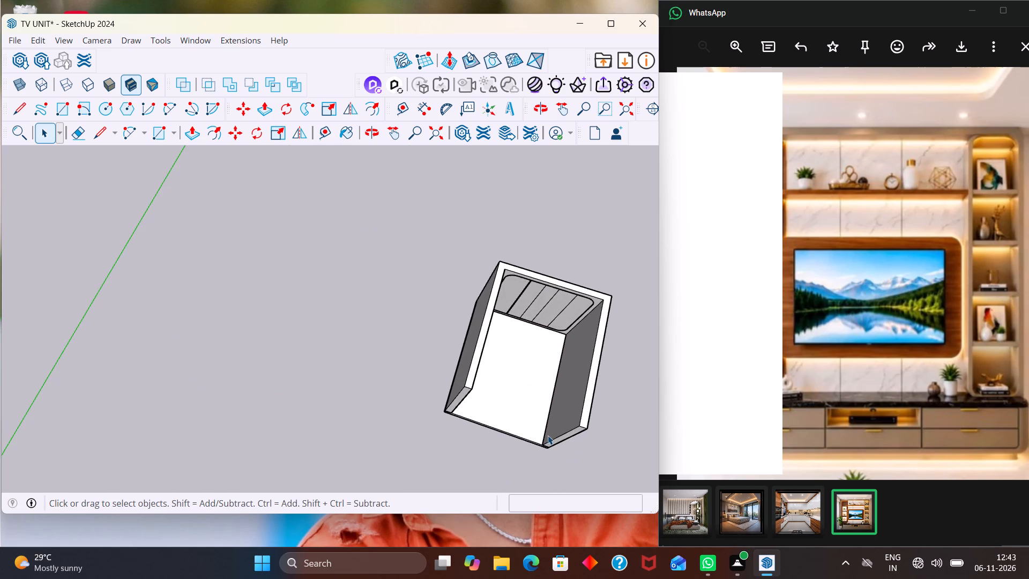
pyautogui.scroll(3, 547, 417)
pyautogui.moveTo(577, 405); pyautogui.dragTo(498, 327, button='middle')
pyautogui.scroll(1, 498, 327)
pyautogui.scroll(-4, 498, 327)
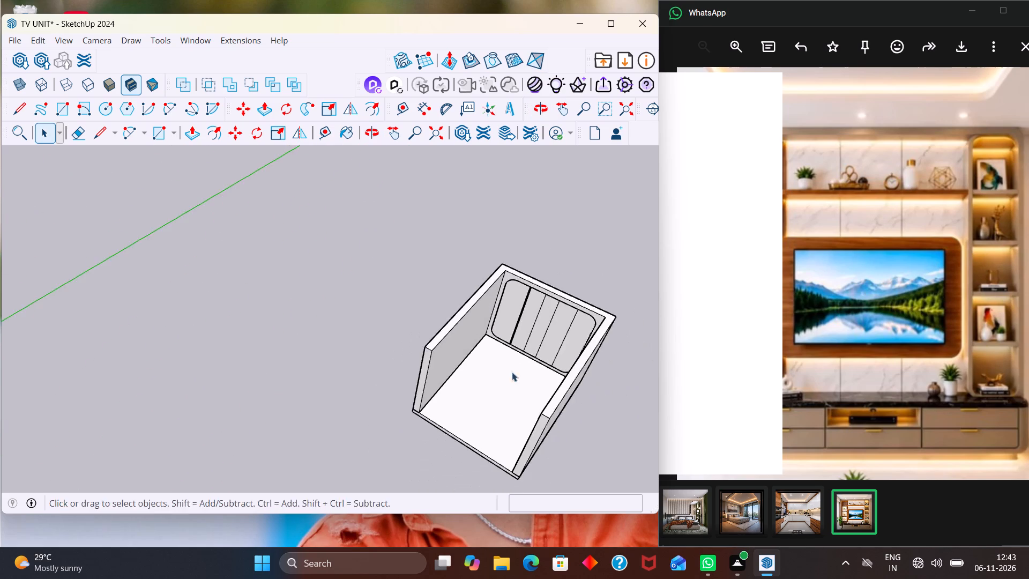
# Inspect the floor slab's front corner and underside from low angles, and the whole model from its open front.
pyautogui.moveTo(510, 378); pyautogui.dragTo(513, 329, button='middle')
pyautogui.moveTo(448, 461); pyautogui.dragTo(458, 403, button='middle')
pyautogui.scroll(8, 448, 405)
pyautogui.scroll(2, 419, 347)
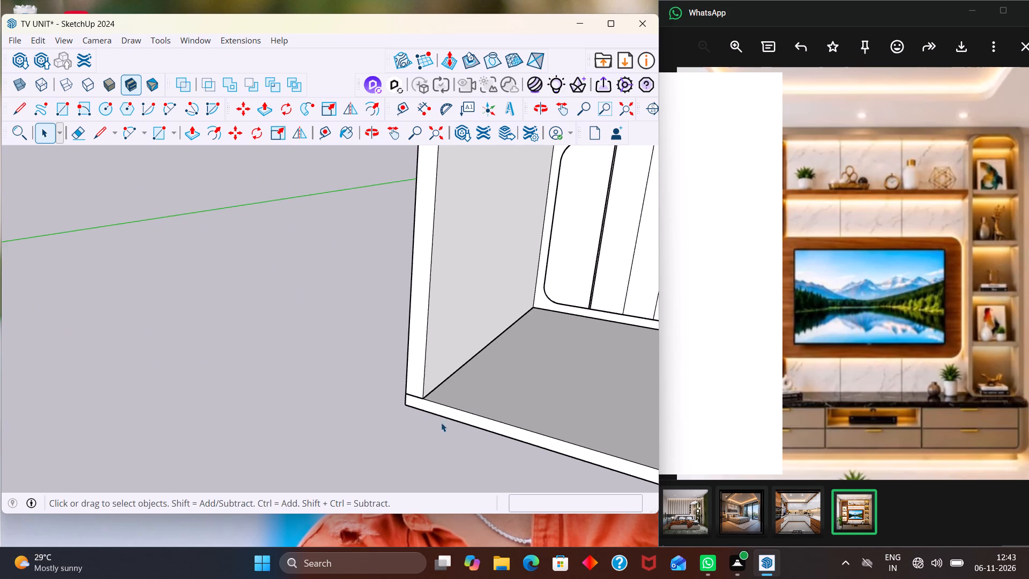
pyautogui.moveTo(443, 462); pyautogui.dragTo(440, 369, button='middle')
pyautogui.scroll(1, 440, 374)
pyautogui.scroll(2, 426, 329)
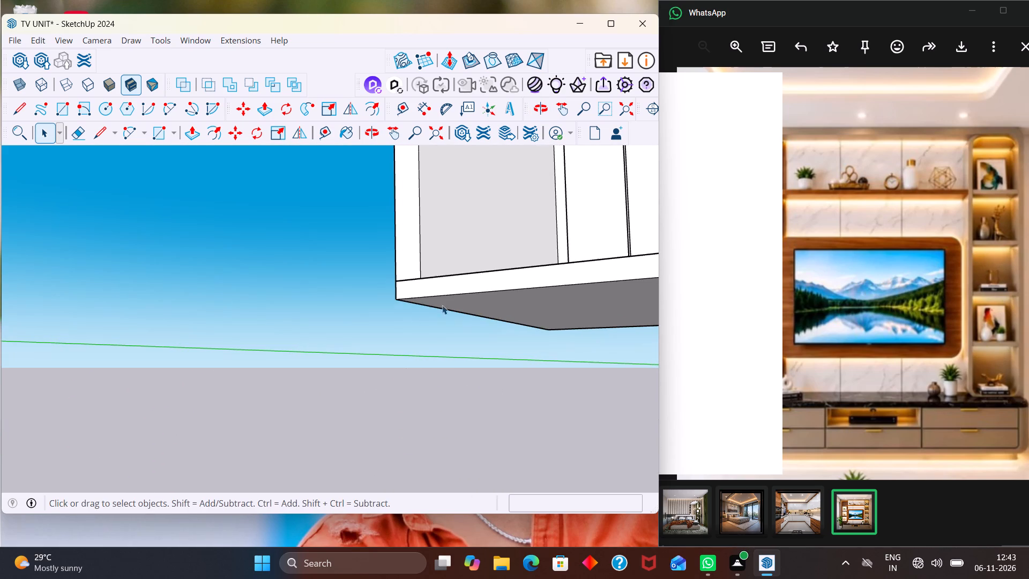
pyautogui.moveTo(442, 305); pyautogui.dragTo(335, 353, button='middle')
pyautogui.scroll(-13, 338, 346)
pyautogui.moveTo(412, 371); pyautogui.dragTo(579, 399, button='middle')
pyautogui.moveTo(412, 388); pyautogui.dragTo(515, 411, button='middle')
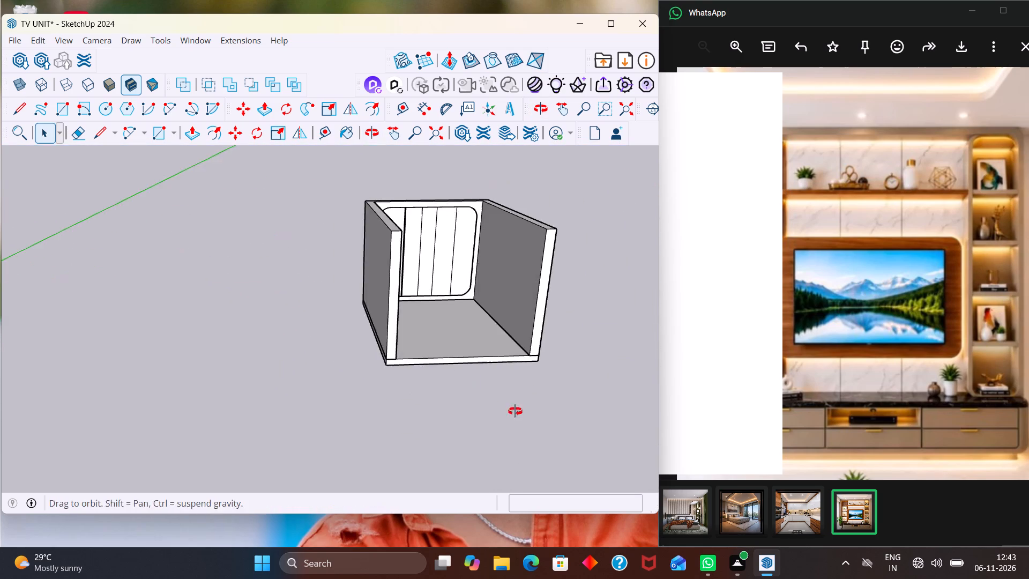
pyautogui.moveTo(515, 411); pyautogui.dragTo(515, 411, button='middle')
pyautogui.moveTo(458, 370); pyautogui.dragTo(427, 443, button='middle')
pyautogui.moveTo(393, 407); pyautogui.dragTo(423, 452, button='middle')
pyautogui.scroll(-1, 409, 437)
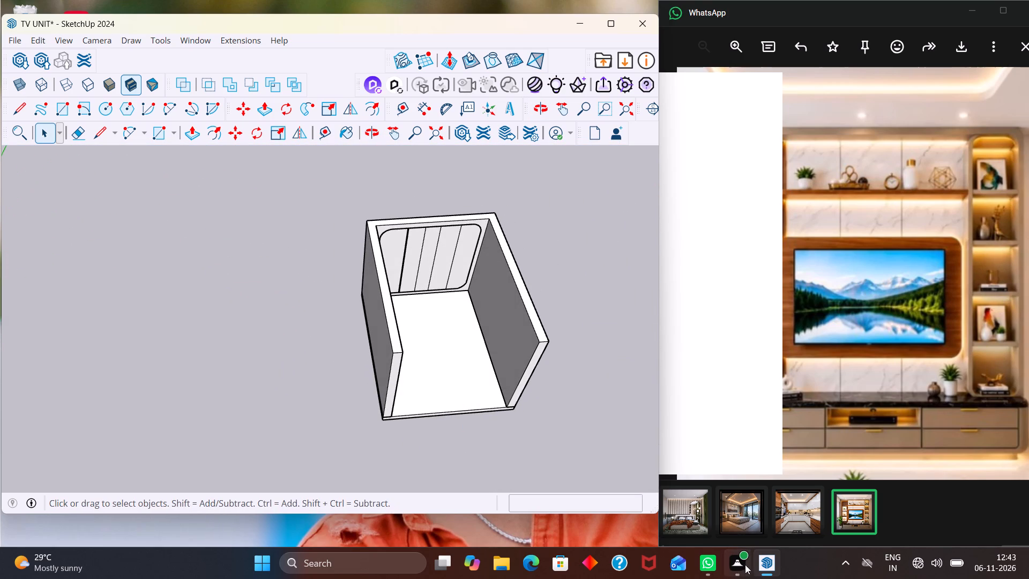
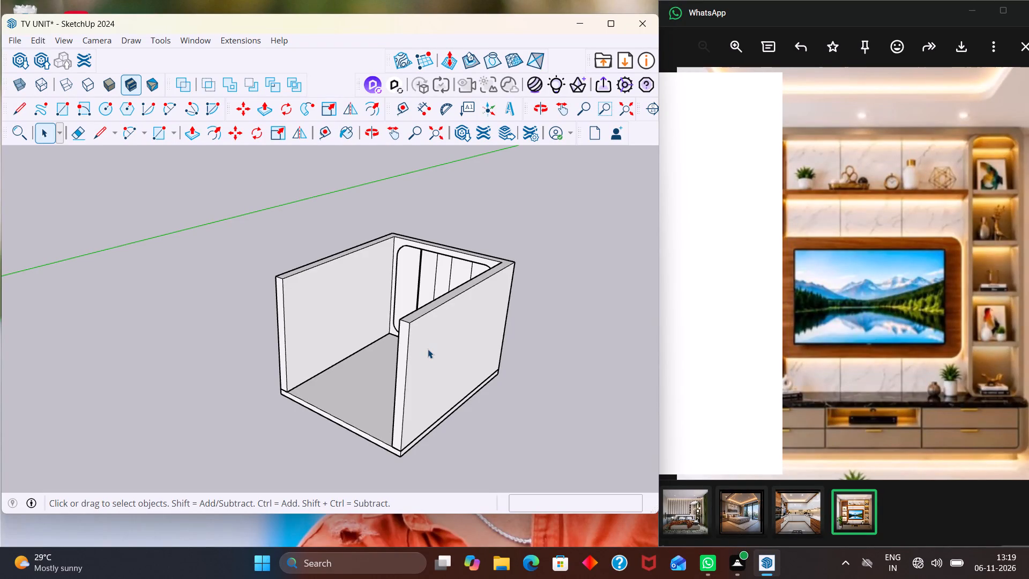
# Examine the slatted back panel through the open front, up close and at a distance, and the outer face of the side wall.
pyautogui.moveTo(377, 380); pyautogui.dragTo(437, 355, button='middle')
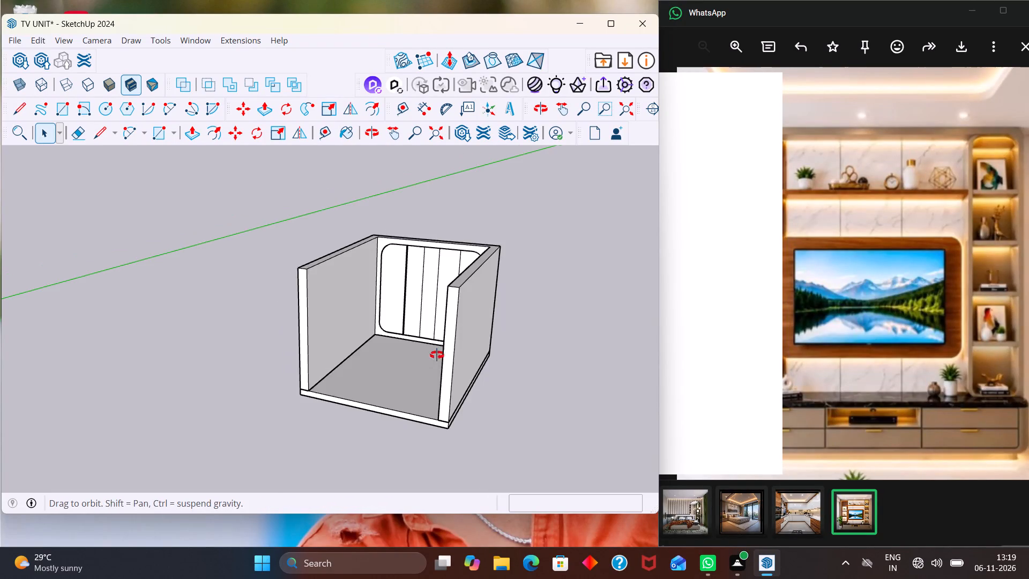
pyautogui.moveTo(437, 355); pyautogui.dragTo(436, 354, button='middle')
pyautogui.moveTo(417, 361); pyautogui.dragTo(445, 350, button='middle')
pyautogui.scroll(1, 610, 411)
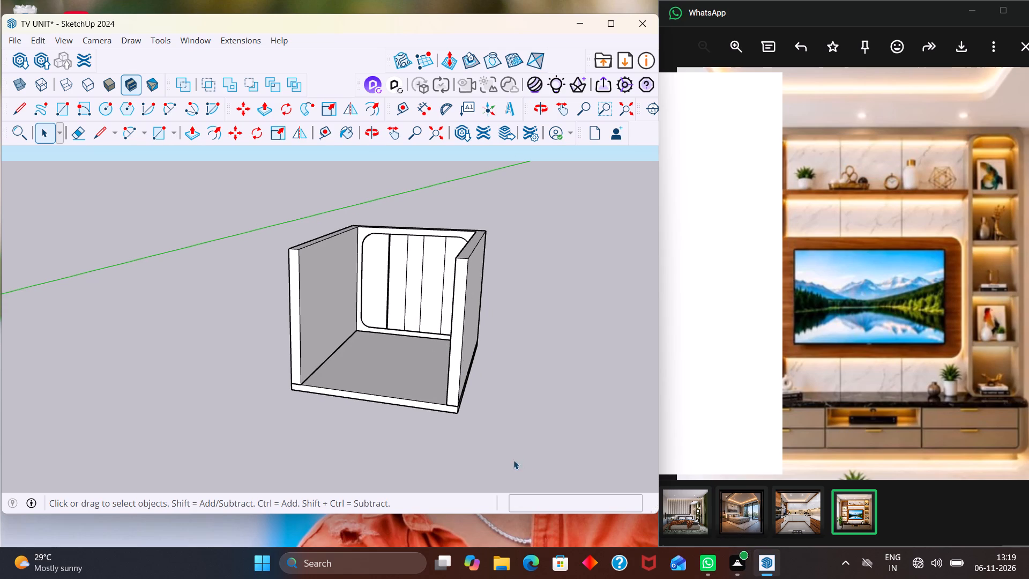
pyautogui.scroll(1, 468, 348)
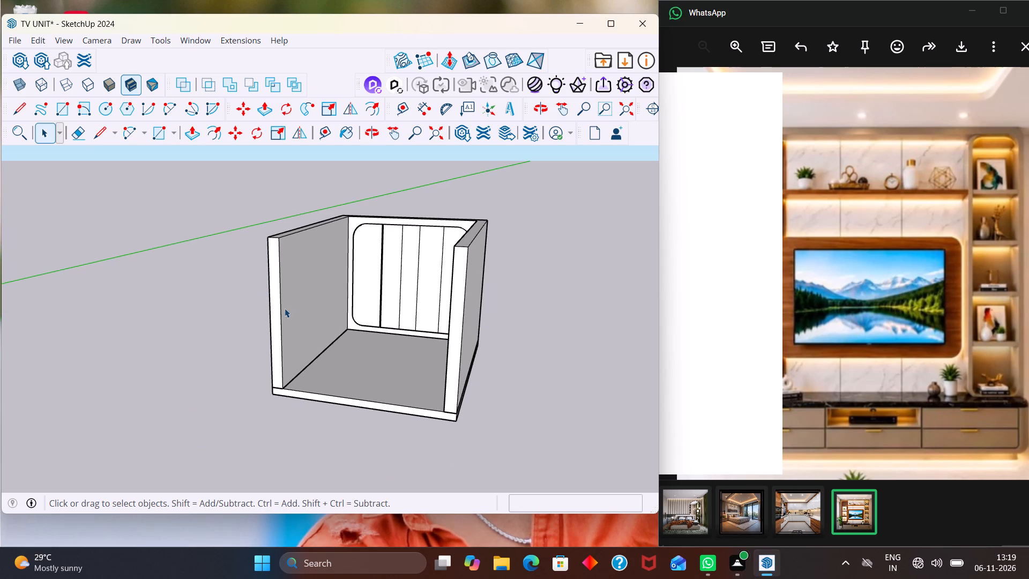
pyautogui.moveTo(285, 308); pyautogui.dragTo(382, 286, button='middle')
pyautogui.scroll(3, 382, 277)
pyautogui.moveTo(423, 279); pyautogui.dragTo(351, 280, button='middle')
pyautogui.scroll(9, 356, 264)
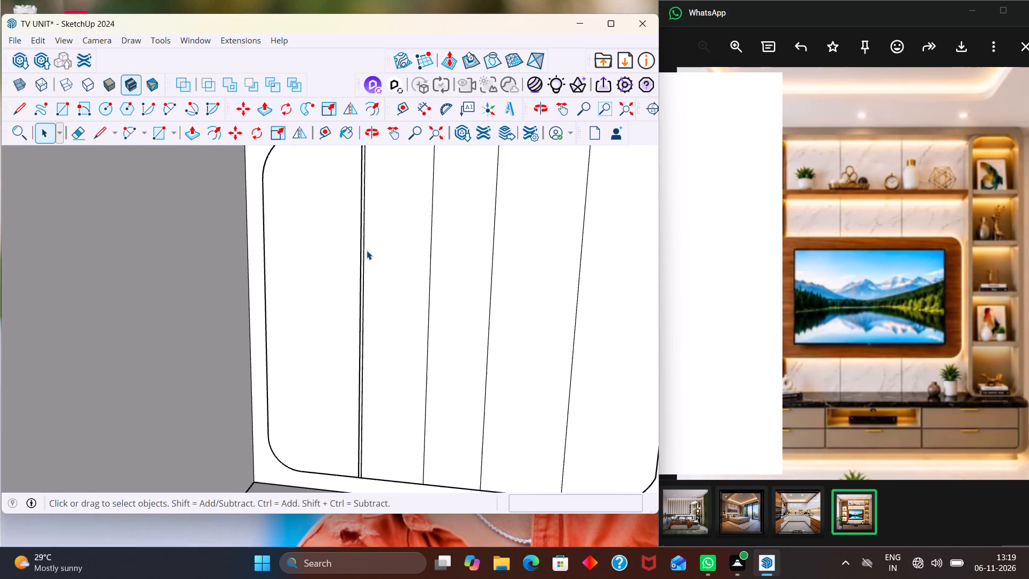
pyautogui.scroll(-2, 367, 250)
pyautogui.scroll(4, 377, 417)
pyautogui.scroll(-15, 355, 345)
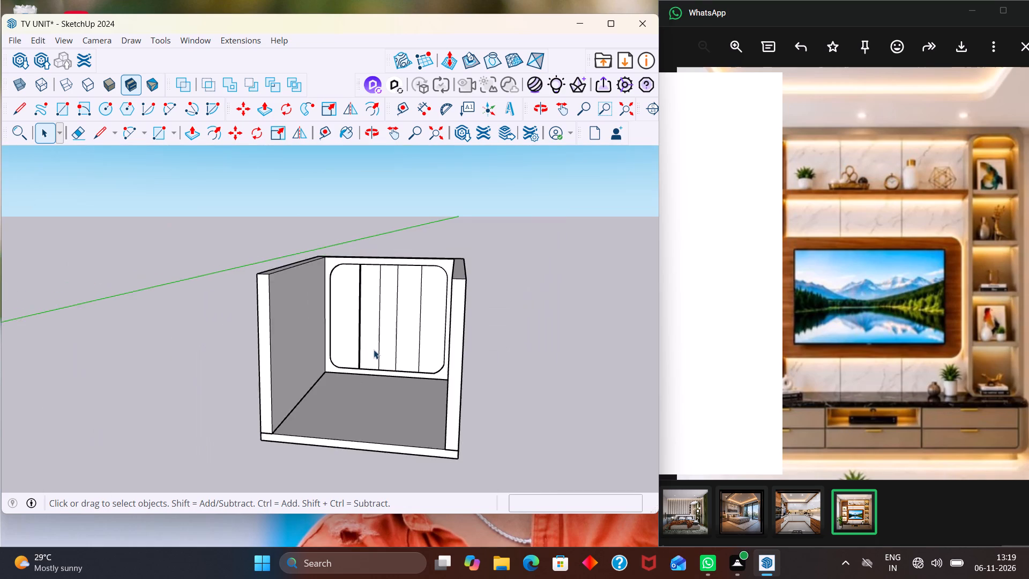
pyautogui.moveTo(394, 377); pyautogui.dragTo(412, 394, button='middle')
pyautogui.moveTo(450, 383); pyautogui.dragTo(252, 370, button='middle')
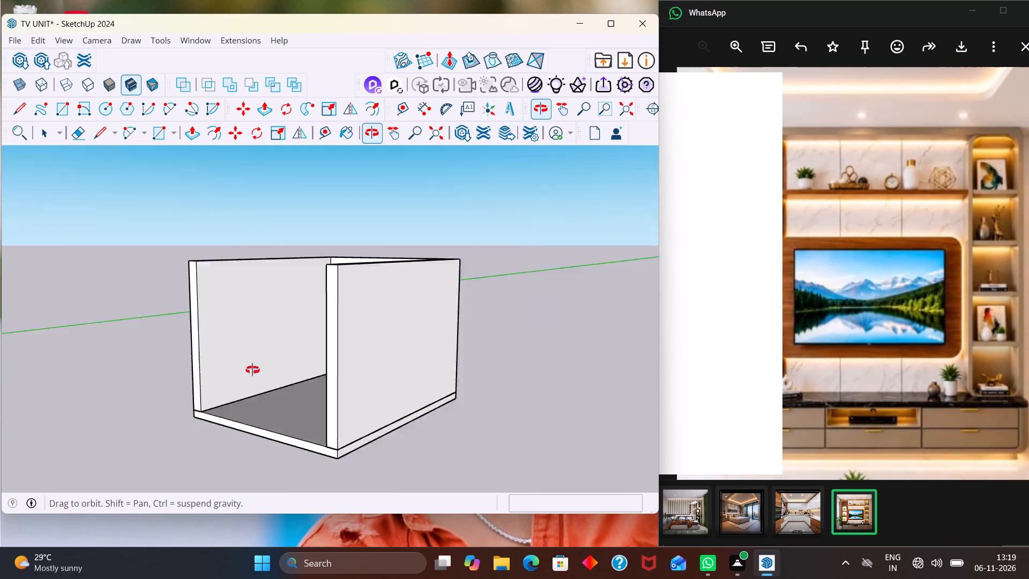
pyautogui.moveTo(252, 370); pyautogui.dragTo(307, 365, button='middle')
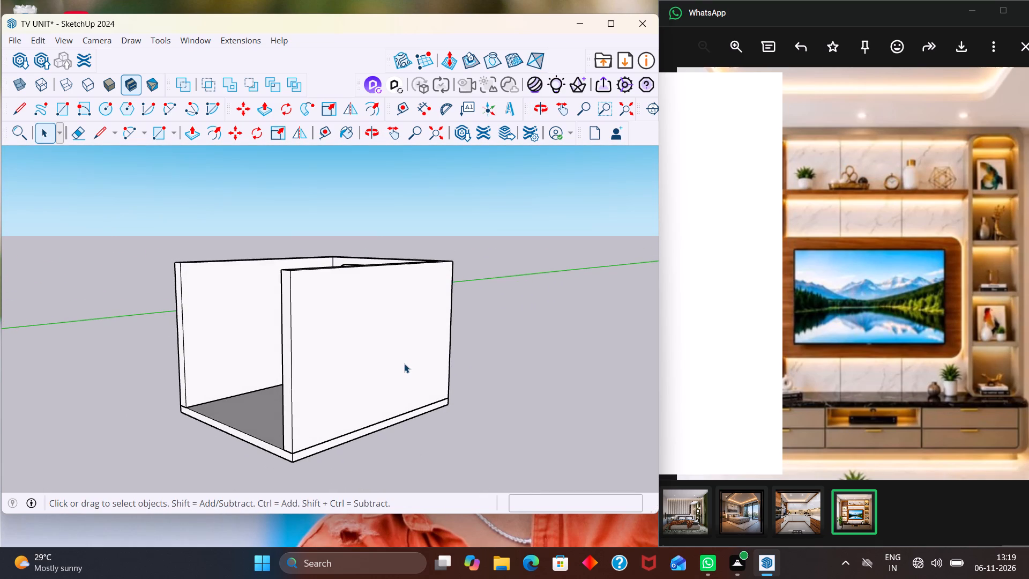
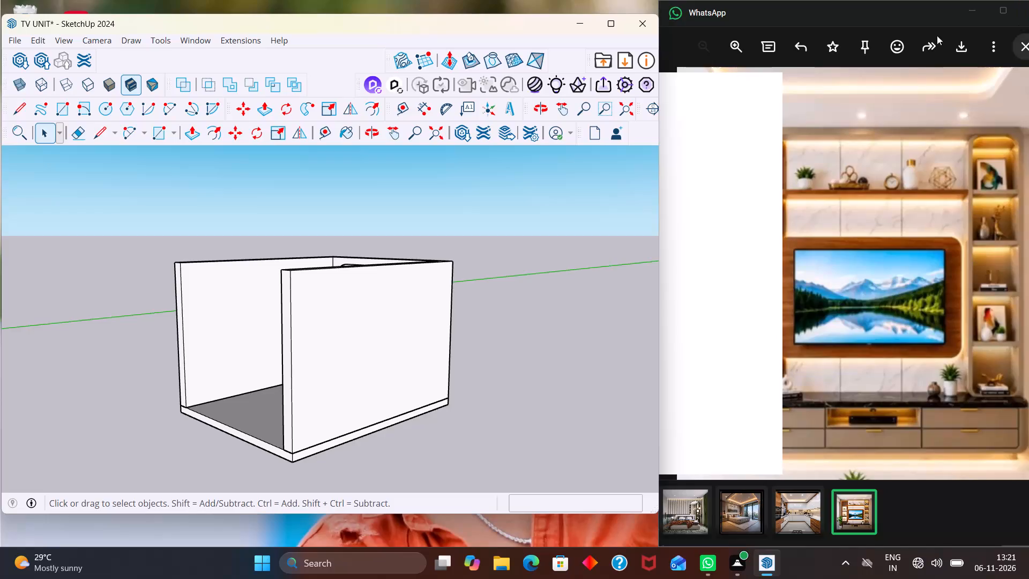
# Examine the rounded, slatted back panel up close and head-on through the open front between the side walls.
pyautogui.moveTo(384, 377); pyautogui.dragTo(472, 401, button='middle')
pyautogui.moveTo(328, 429); pyautogui.dragTo(447, 431, button='middle')
pyautogui.moveTo(299, 396); pyautogui.dragTo(448, 285, button='middle')
pyautogui.scroll(2, 416, 376)
pyautogui.scroll(4, 448, 285)
pyautogui.moveTo(458, 325); pyautogui.dragTo(468, 402, button='middle')
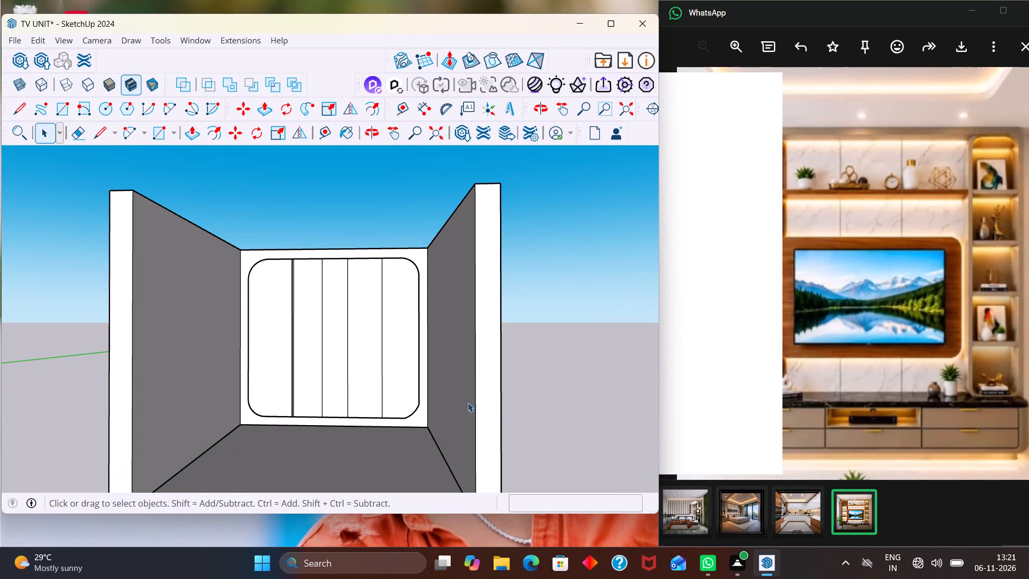
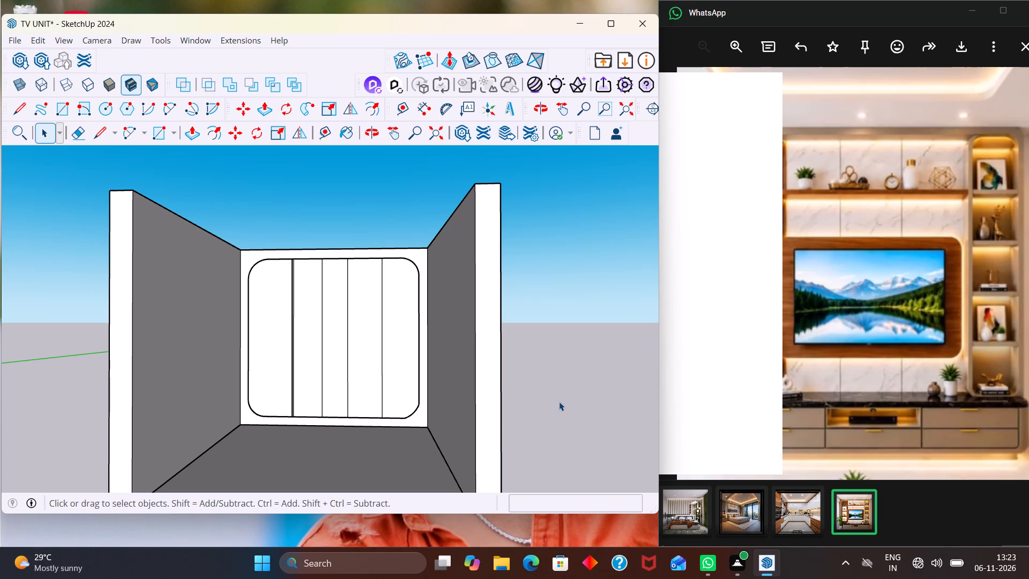
# Examine the rounded, slatted back panel and the enclosing walls and floor from a raised, angled viewpoint.
pyautogui.moveTo(394, 352); pyautogui.dragTo(390, 410, button='middle')
pyautogui.moveTo(361, 373); pyautogui.dragTo(339, 441, button='middle')
pyautogui.scroll(1, 339, 441)
pyautogui.moveTo(407, 362); pyautogui.dragTo(391, 428, button='middle')
pyautogui.scroll(1, 393, 430)
pyautogui.moveTo(384, 388); pyautogui.dragTo(388, 427, button='middle')
pyautogui.moveTo(359, 362); pyautogui.dragTo(443, 390, button='middle')
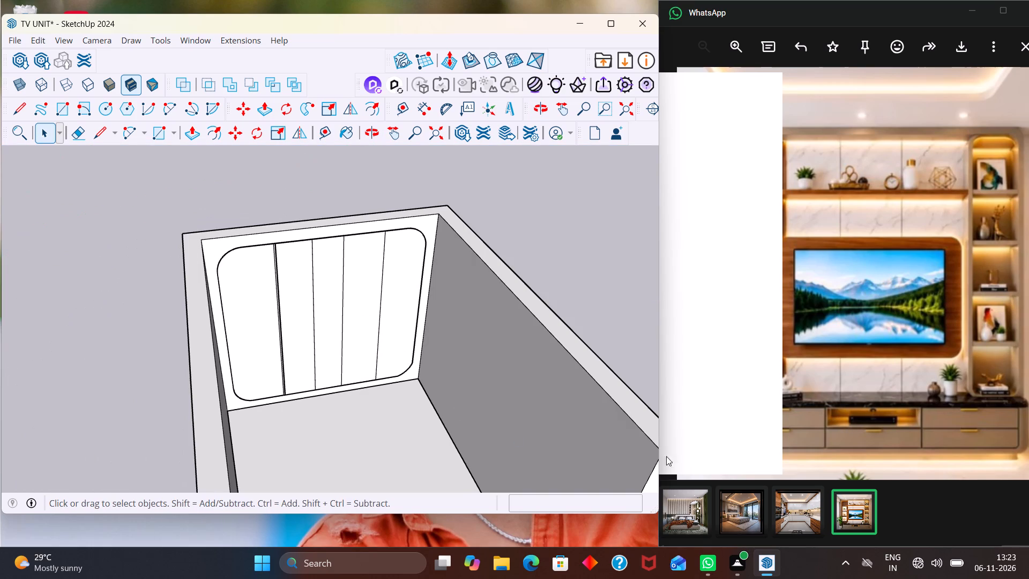
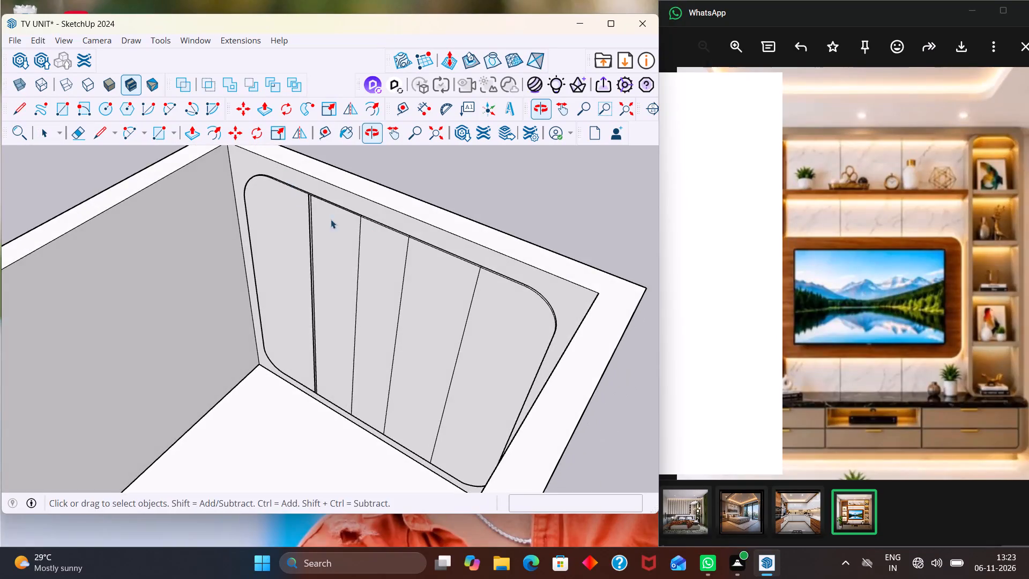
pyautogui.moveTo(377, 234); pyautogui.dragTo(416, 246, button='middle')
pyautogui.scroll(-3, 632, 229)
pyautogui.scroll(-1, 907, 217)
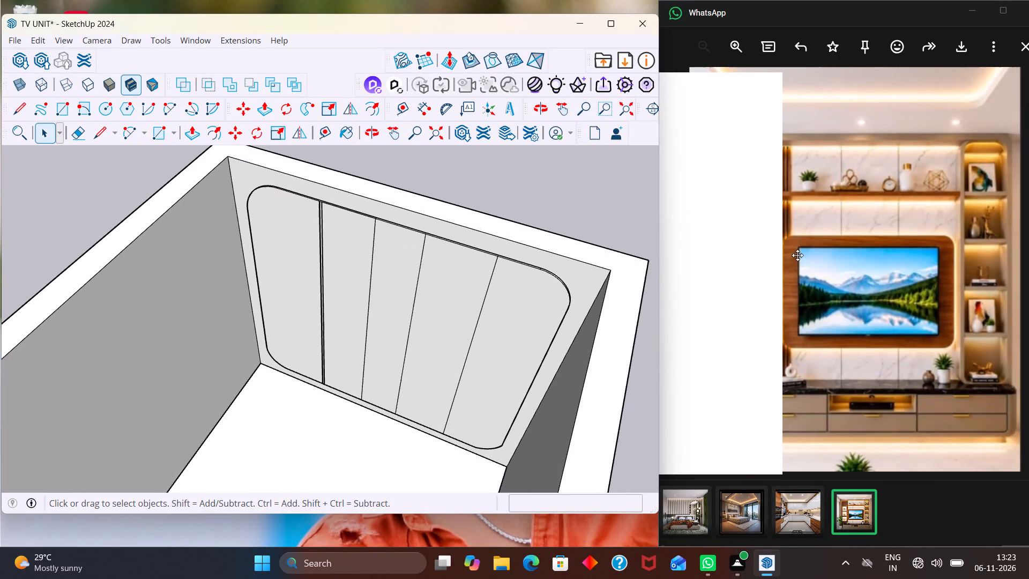
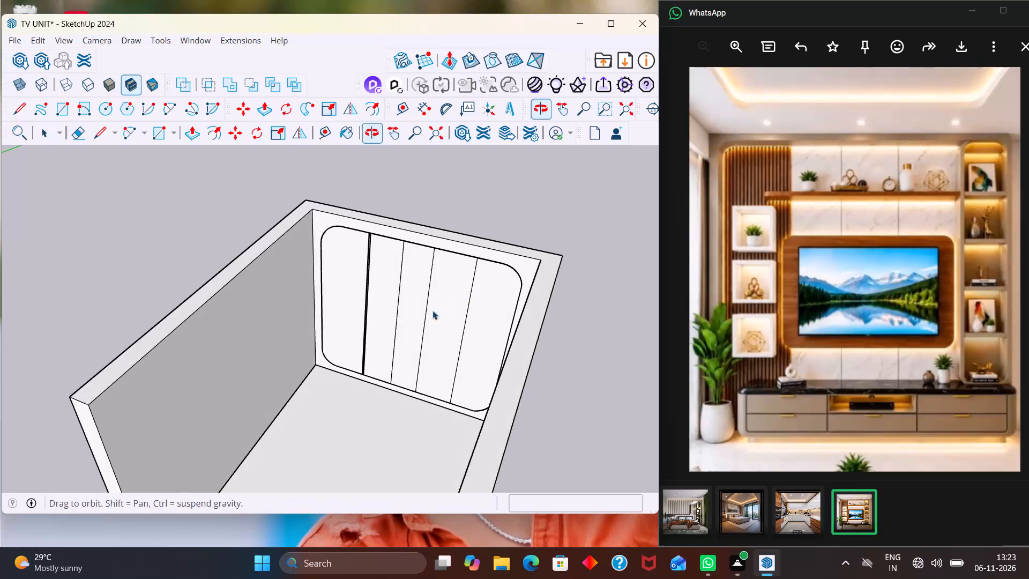
# Push/Pull the narrow vertical strip on the rounded back panel outward about 1/8" as a new face to form a slat.
pyautogui.scroll(1, 334, 288)
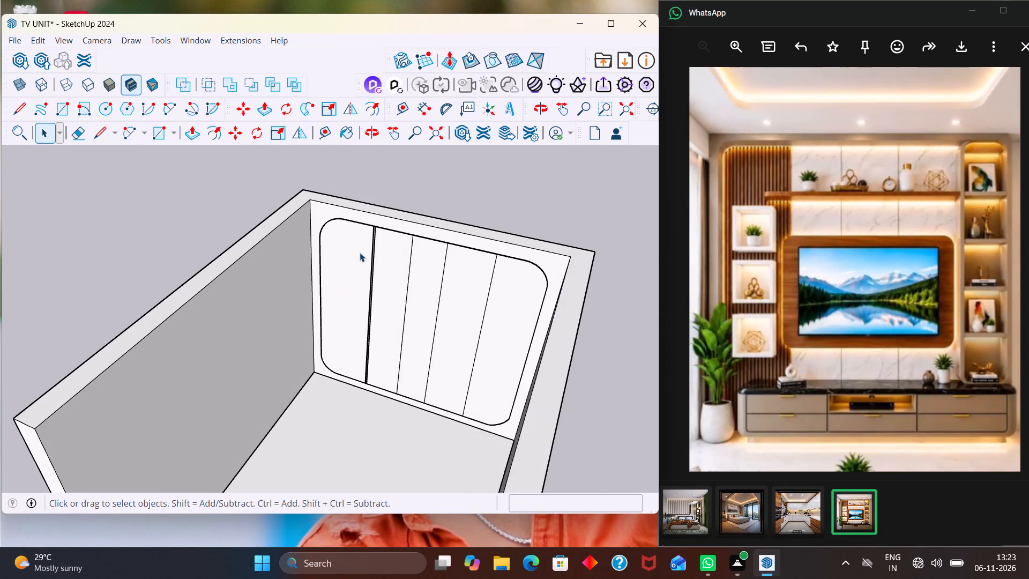
pyautogui.scroll(15, 361, 227)
pyautogui.moveTo(423, 253); pyautogui.dragTo(373, 348, button='middle')
pyautogui.scroll(7, 371, 342)
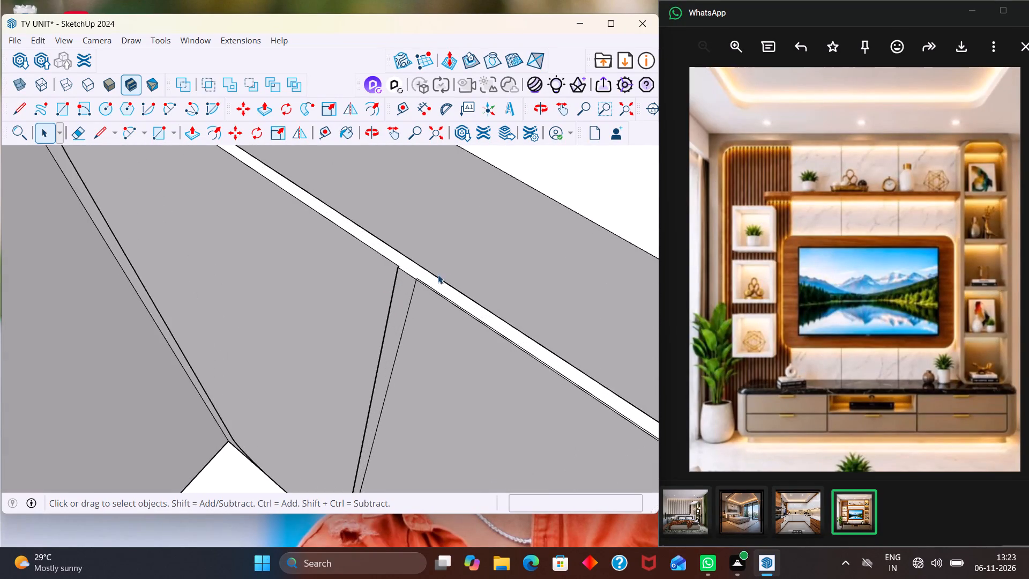
pyautogui.scroll(8, 438, 274)
pyautogui.moveTo(369, 301); pyautogui.dragTo(337, 343, button='middle')
pyautogui.scroll(7, 387, 290)
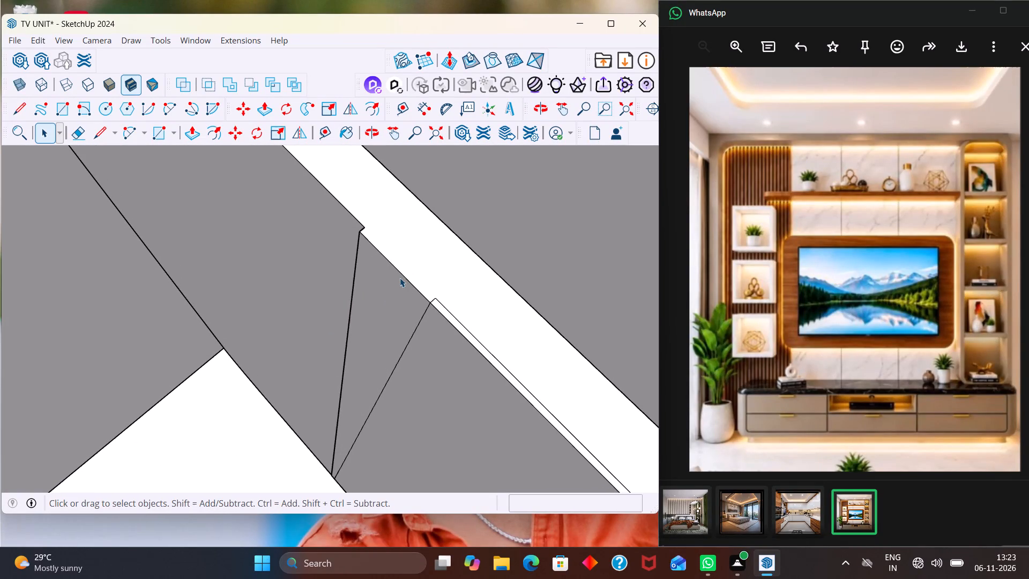
pyautogui.click(401, 281)
pyautogui.click(400, 282)
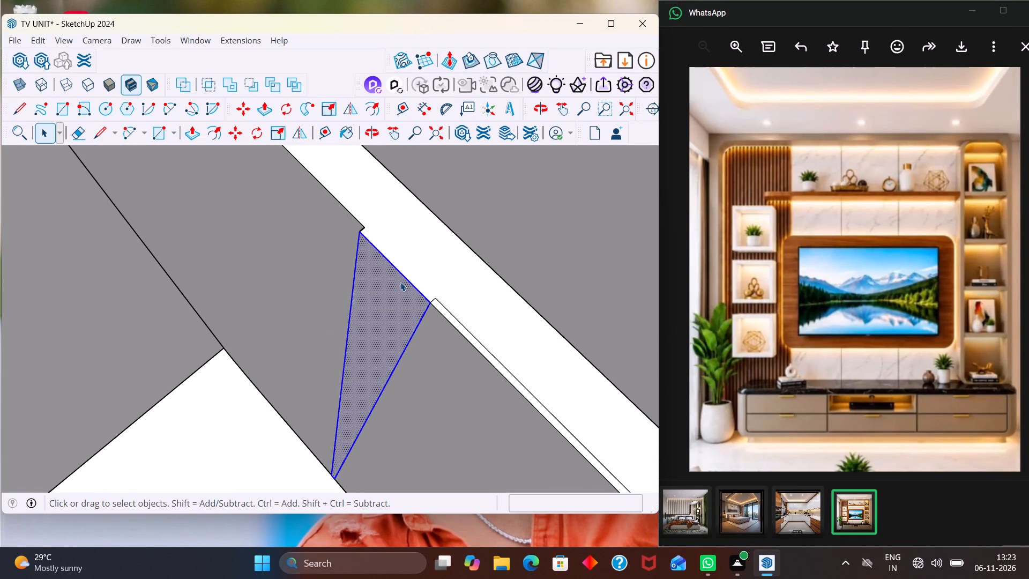
pyautogui.press('p')
pyautogui.click(397, 296)
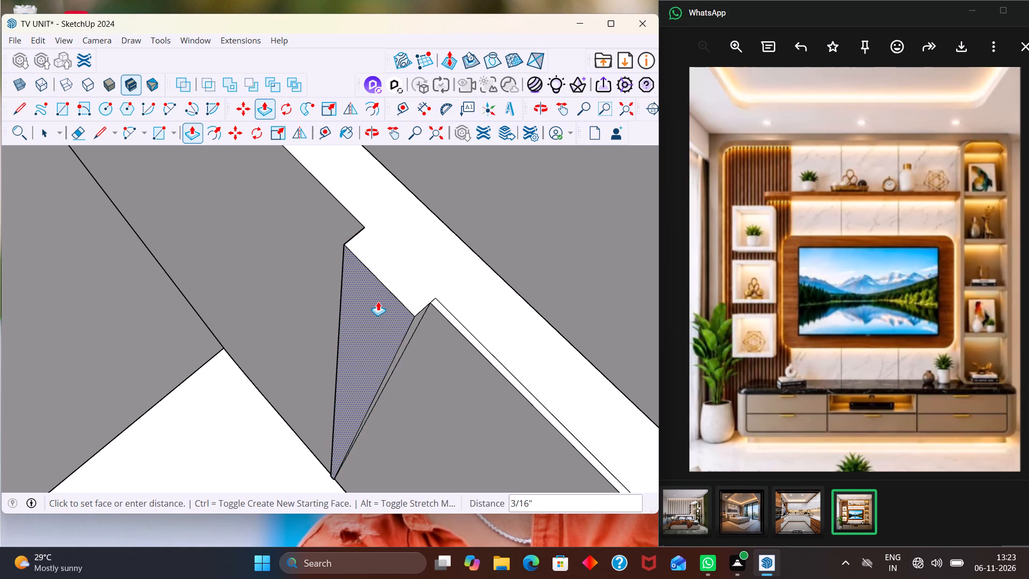
pyautogui.scroll(4, 414, 283)
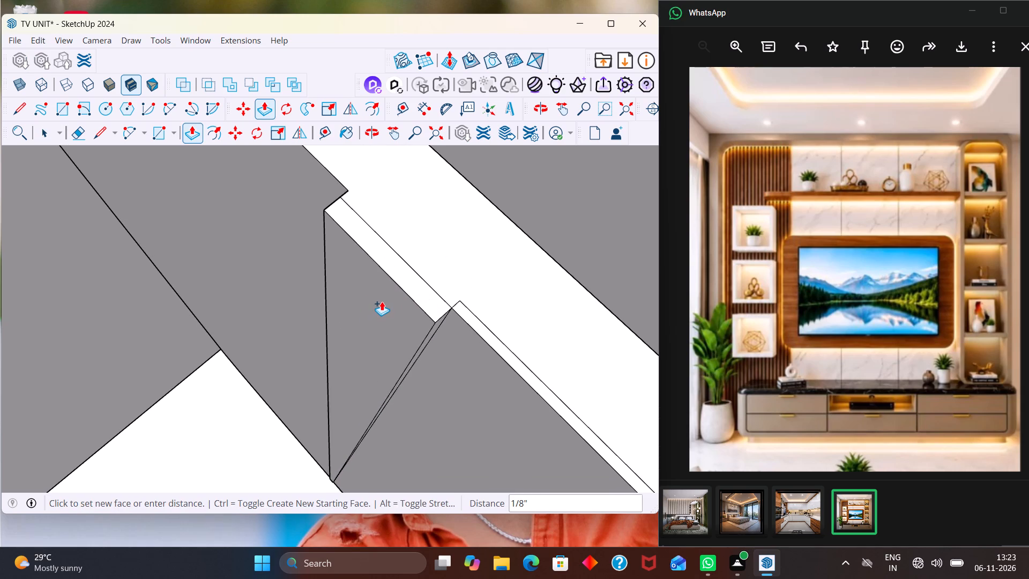
pyautogui.click(382, 301)
# Select the raised slat's front face together with its top-end face, side edges and top edges.
pyautogui.press('space')
pyautogui.click(415, 303)
pyautogui.doubleClick(414, 306)
pyautogui.moveTo(435, 303); pyautogui.dragTo(525, 225, button='middle')
pyautogui.scroll(-3, 555, 202)
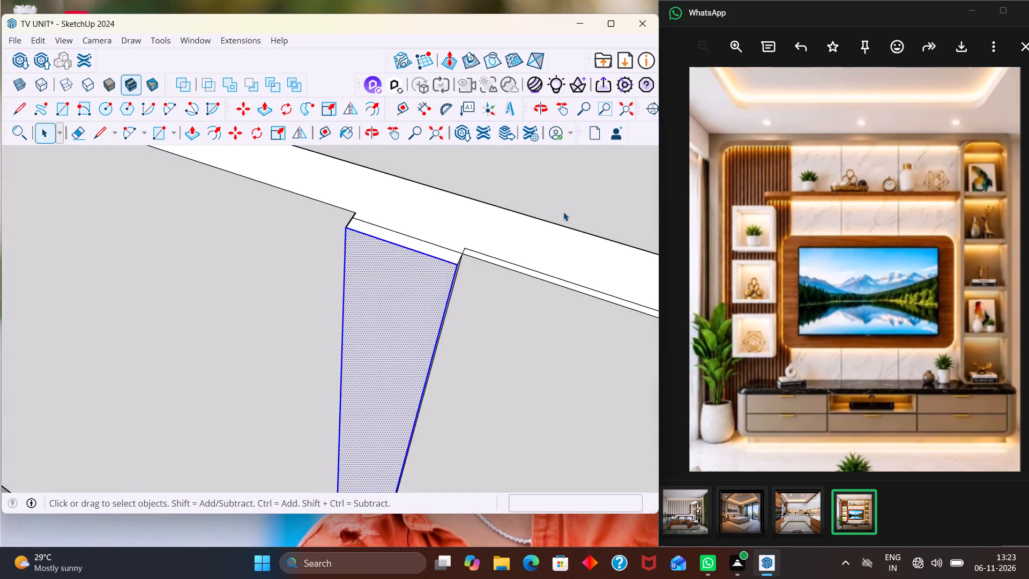
pyautogui.scroll(-5, 558, 226)
pyautogui.scroll(1, 519, 279)
pyautogui.scroll(-9, 498, 287)
pyautogui.keyDown('ctrl'); pyautogui.scroll(-6, 452, 306); pyautogui.keyUp('ctrl')
pyautogui.moveTo(506, 331); pyautogui.dragTo(353, 358, button='middle')
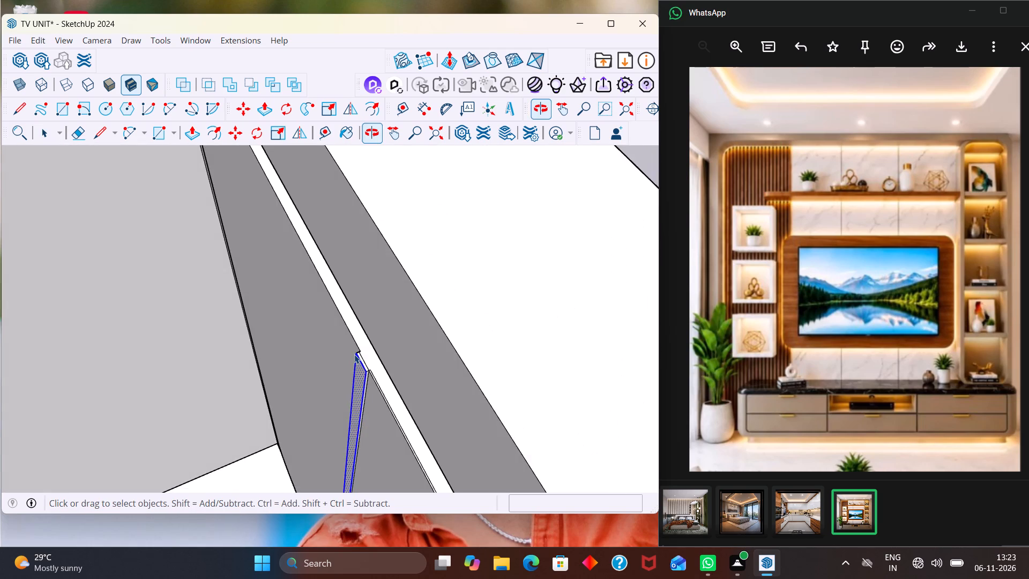
pyautogui.scroll(7, 369, 345)
pyautogui.tripleClick(351, 402)
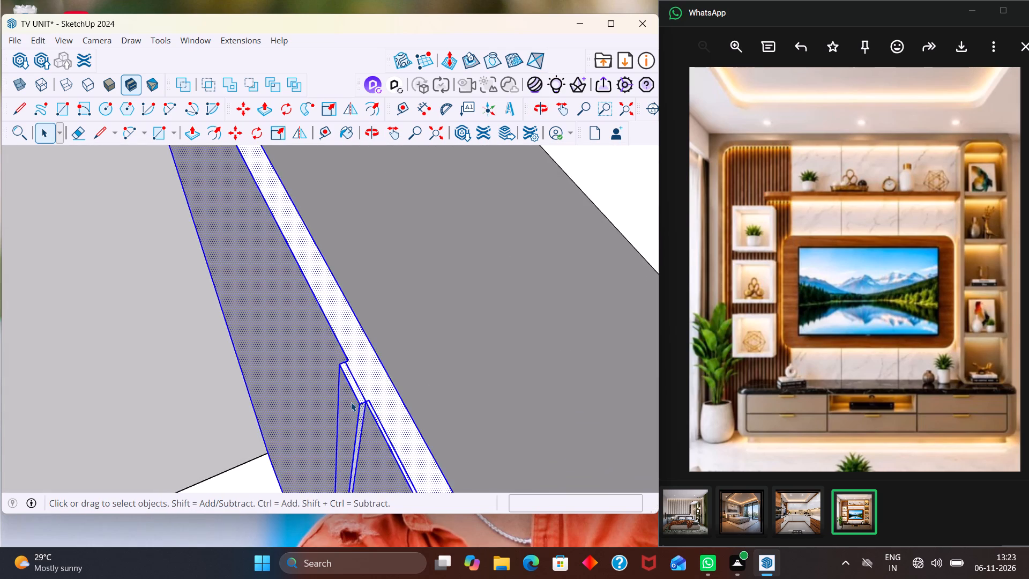
pyautogui.scroll(6, 348, 396)
pyautogui.tripleClick(347, 388)
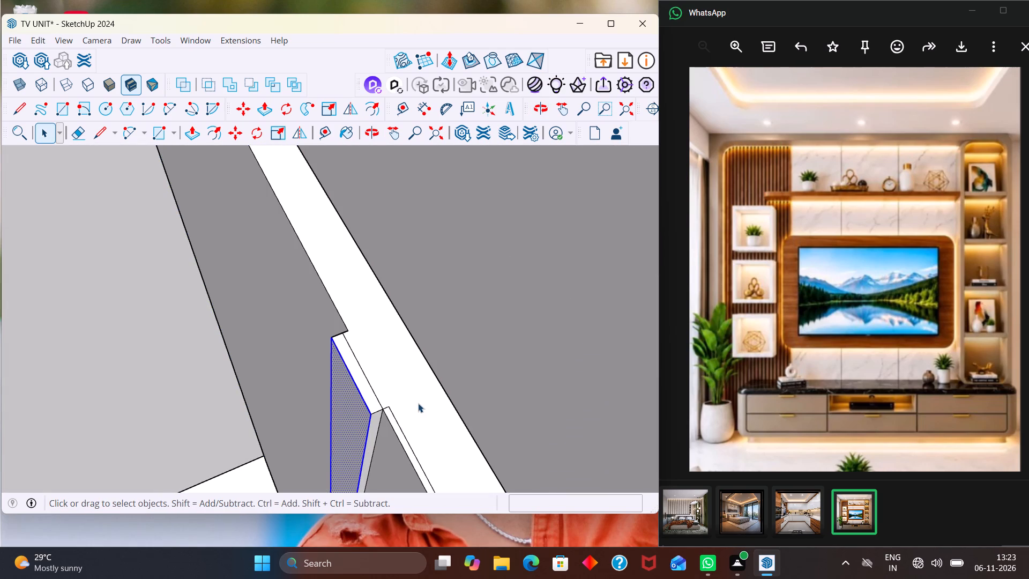
pyautogui.keyDown('shift'); pyautogui.click(371, 411); pyautogui.keyUp('shift')
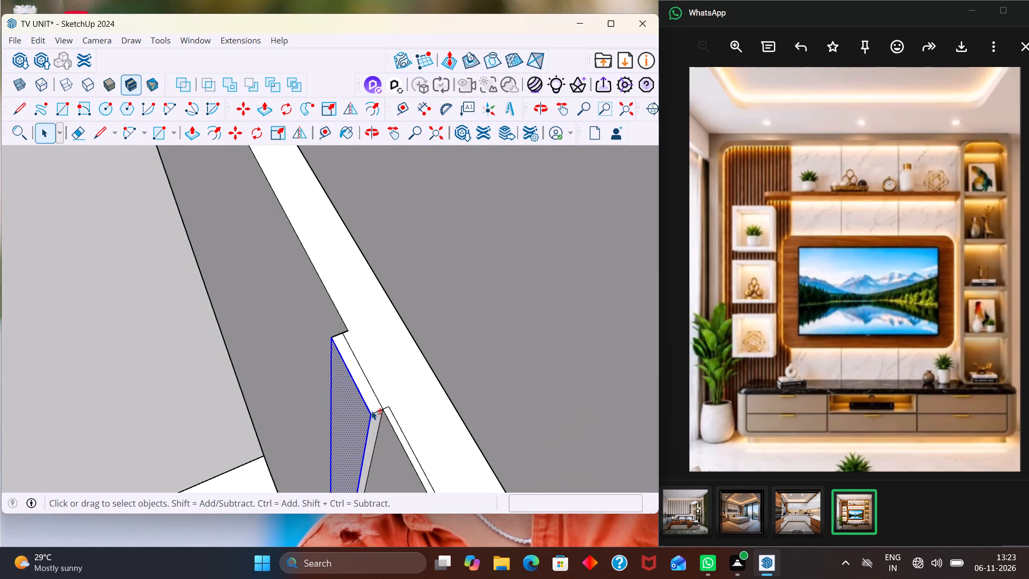
pyautogui.keyDown('shift'); pyautogui.click(377, 409); pyautogui.keyUp('shift')
pyautogui.keyDown('shift'); pyautogui.click(378, 425); pyautogui.keyUp('shift')
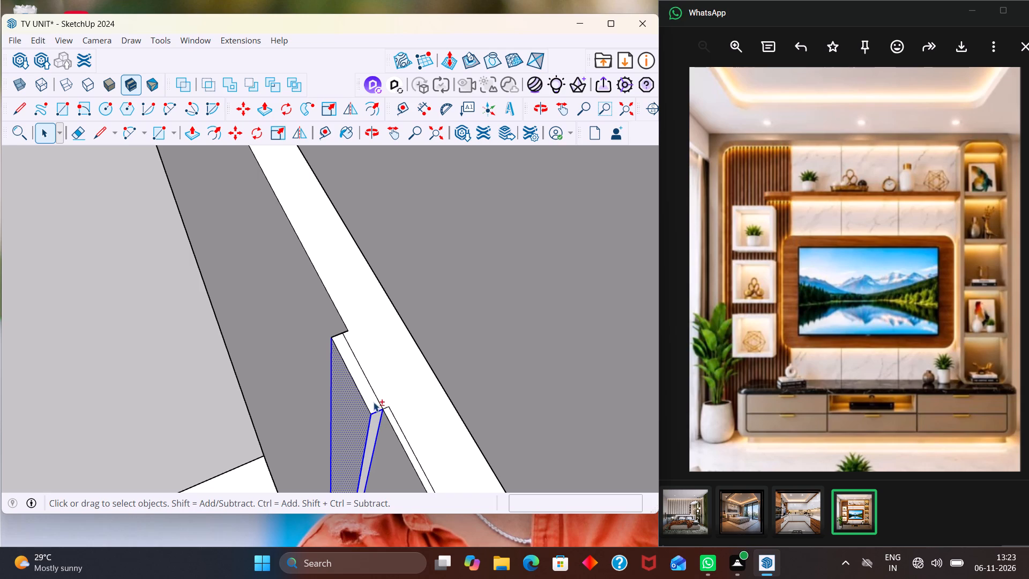
pyautogui.keyDown('shift'); pyautogui.click(373, 402); pyautogui.keyUp('shift')
pyautogui.keyDown('shift'); pyautogui.click(377, 397); pyautogui.keyUp('shift')
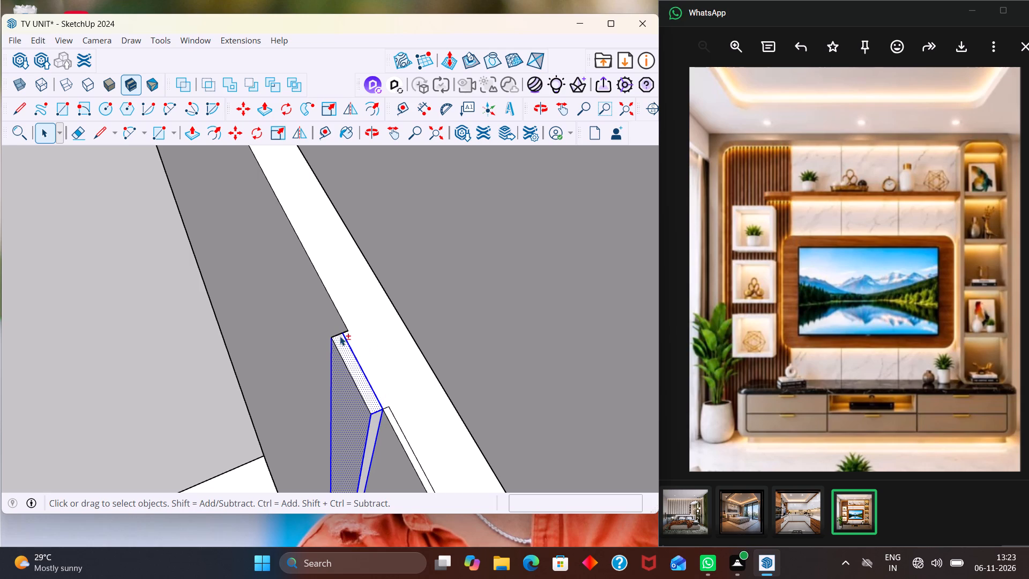
pyautogui.keyDown('shift'); pyautogui.click(336, 335); pyautogui.keyUp('shift')
# Add the edges at the slat's bottom end to the selection.
pyautogui.keyDown('shift'); pyautogui.scroll(-20, 377, 317); pyautogui.keyUp('shift')
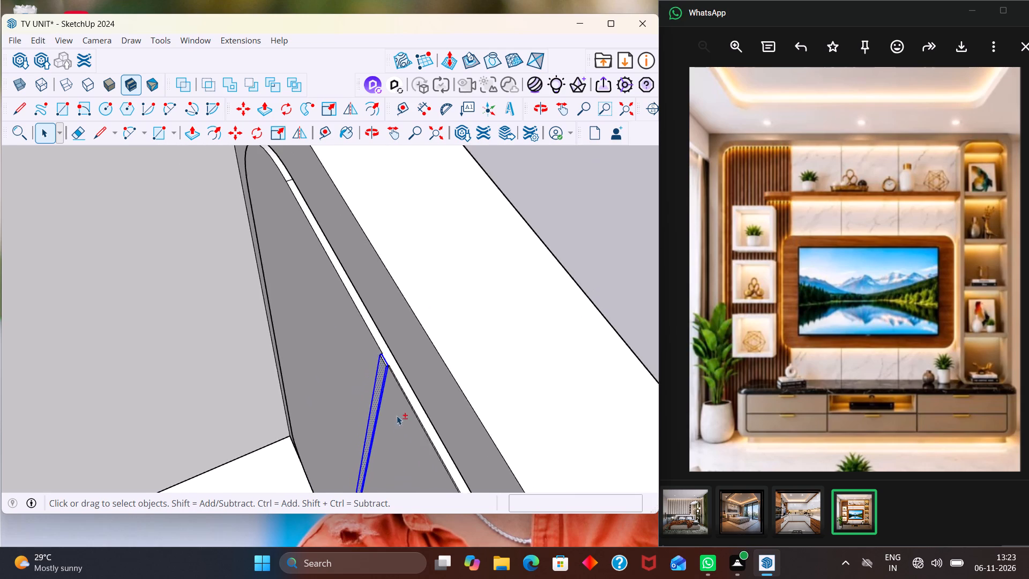
pyautogui.keyDown('shift'); pyautogui.moveTo(397, 415); pyautogui.dragTo(412, 362, button='middle'); pyautogui.keyUp('shift')
pyautogui.keyDown('shift'); pyautogui.scroll(1, 412, 361); pyautogui.keyUp('shift')
pyautogui.scroll(-20, 427, 324)
pyautogui.scroll(-2, 427, 324)
pyautogui.scroll(1, 467, 410)
pyautogui.moveTo(426, 462); pyautogui.dragTo(468, 261, button='middle')
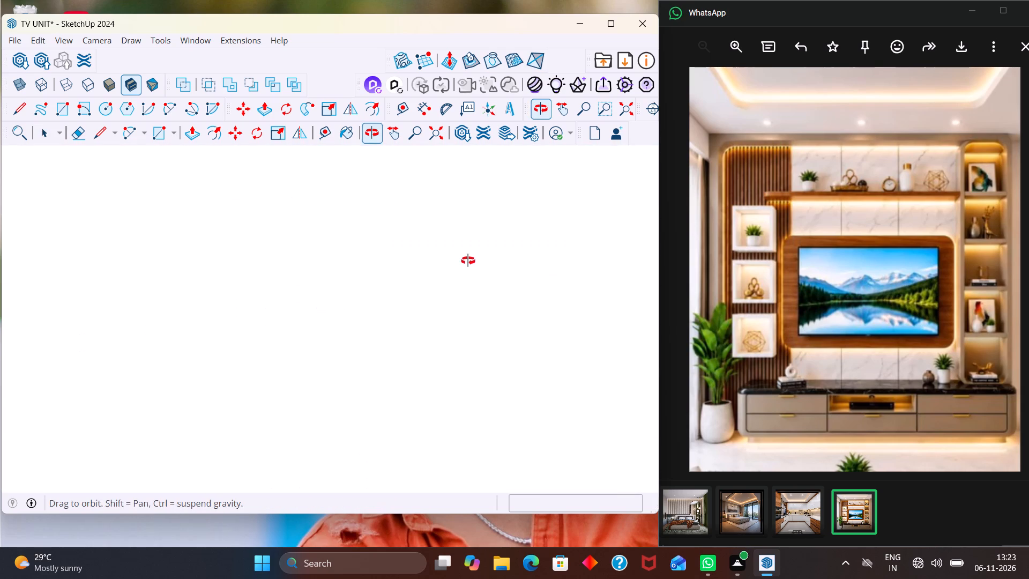
pyautogui.moveTo(468, 261); pyautogui.dragTo(471, 277, button='middle')
pyautogui.scroll(-16, 466, 347)
pyautogui.scroll(1, 421, 435)
pyautogui.scroll(-2, 421, 436)
pyautogui.moveTo(407, 435); pyautogui.dragTo(520, 395, button='middle')
pyautogui.scroll(3, 423, 433)
pyautogui.scroll(1, 425, 484)
pyautogui.moveTo(424, 484); pyautogui.dragTo(423, 473, button='middle')
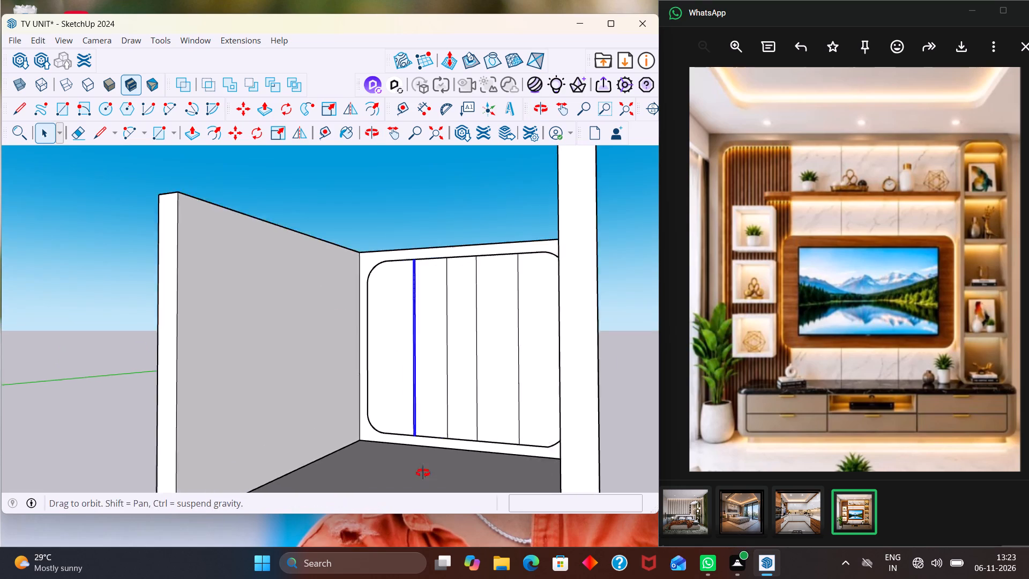
pyautogui.moveTo(423, 473); pyautogui.dragTo(417, 410, button='middle')
pyautogui.scroll(2, 423, 473)
pyautogui.moveTo(417, 435); pyautogui.dragTo(416, 466, button='middle')
pyautogui.scroll(17, 409, 418)
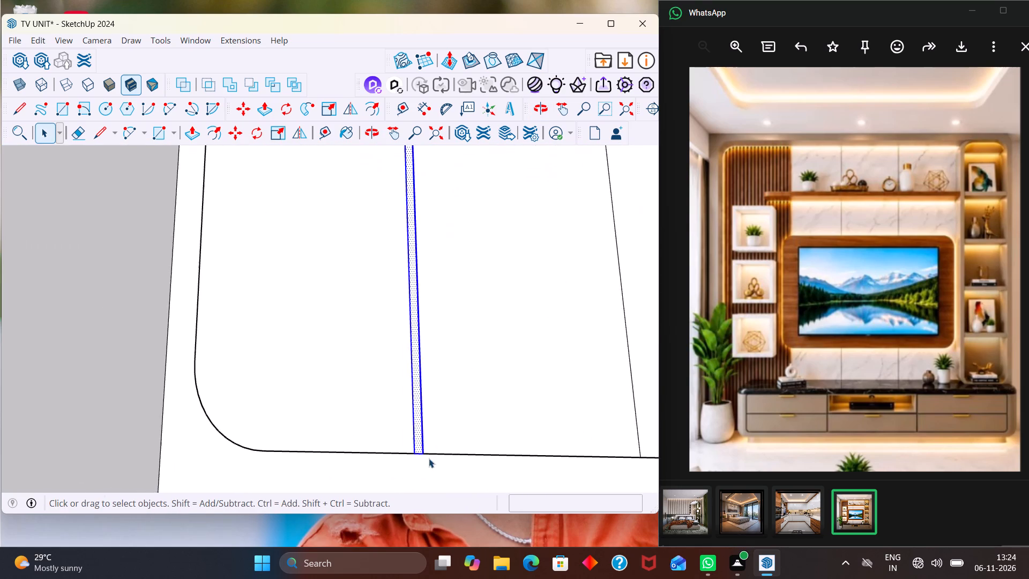
pyautogui.scroll(12, 429, 458)
pyautogui.moveTo(400, 468); pyautogui.dragTo(392, 425, button='middle')
pyautogui.scroll(7, 392, 429)
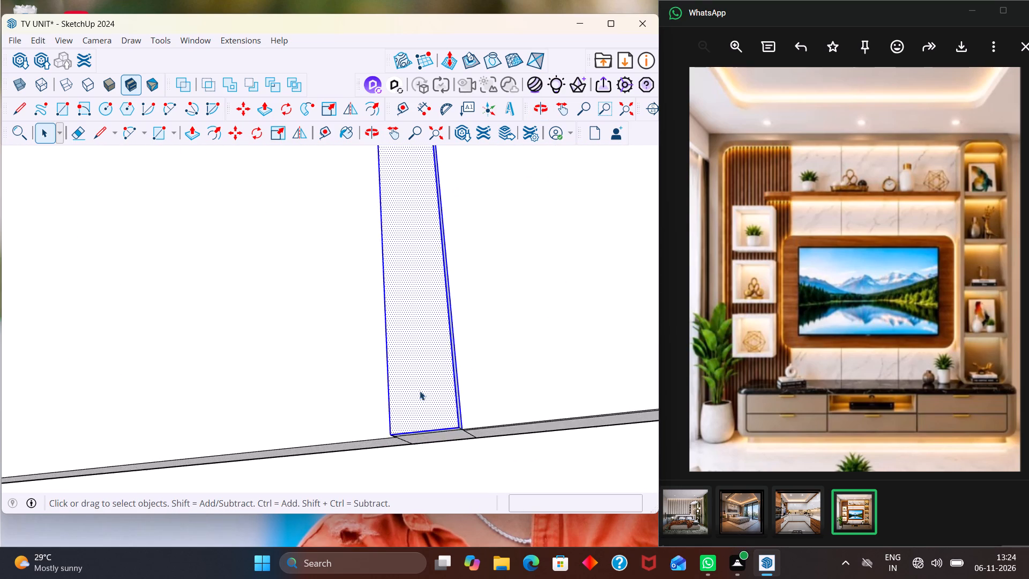
pyautogui.scroll(7, 420, 391)
pyautogui.moveTo(441, 452); pyautogui.dragTo(410, 426, button='middle')
pyautogui.scroll(4, 441, 452)
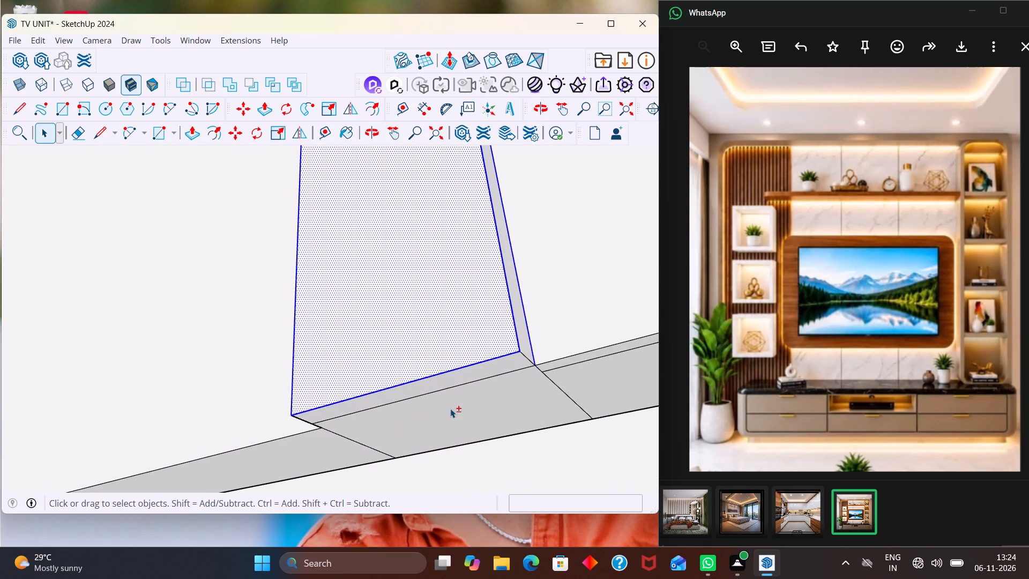
pyautogui.keyDown('shift'); pyautogui.scroll(3, 450, 407); pyautogui.keyUp('shift')
pyautogui.keyDown('shift'); pyautogui.click(466, 376); pyautogui.keyUp('shift')
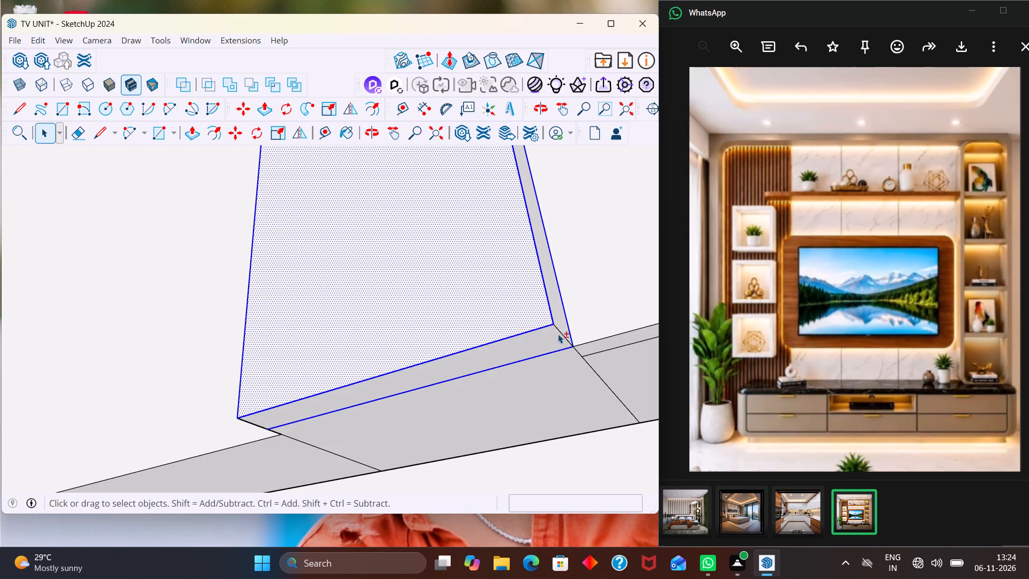
pyautogui.keyDown('shift'); pyautogui.click(560, 332); pyautogui.keyUp('shift')
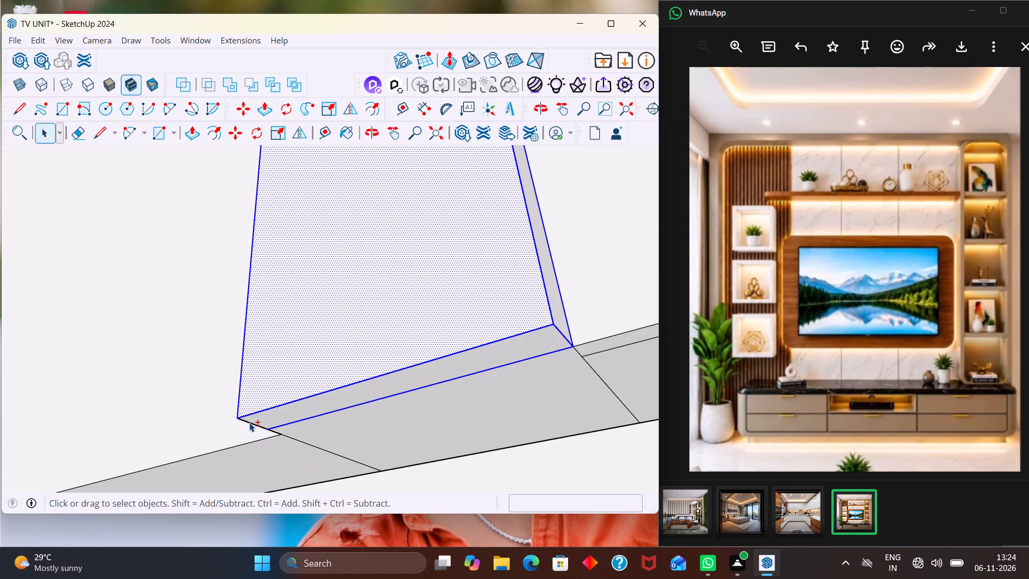
pyautogui.keyDown('shift'); pyautogui.click(249, 422); pyautogui.keyUp('shift')
# Copy the selected slat about 1' 8 15/16" from its top corner to the midpoint on the back panel's nearest rounded corner.
pyautogui.keyDown('shift'); pyautogui.scroll(-14, 260, 410); pyautogui.keyUp('shift')
pyautogui.moveTo(333, 405); pyautogui.dragTo(327, 441, button='middle')
pyautogui.scroll(-4, 328, 440)
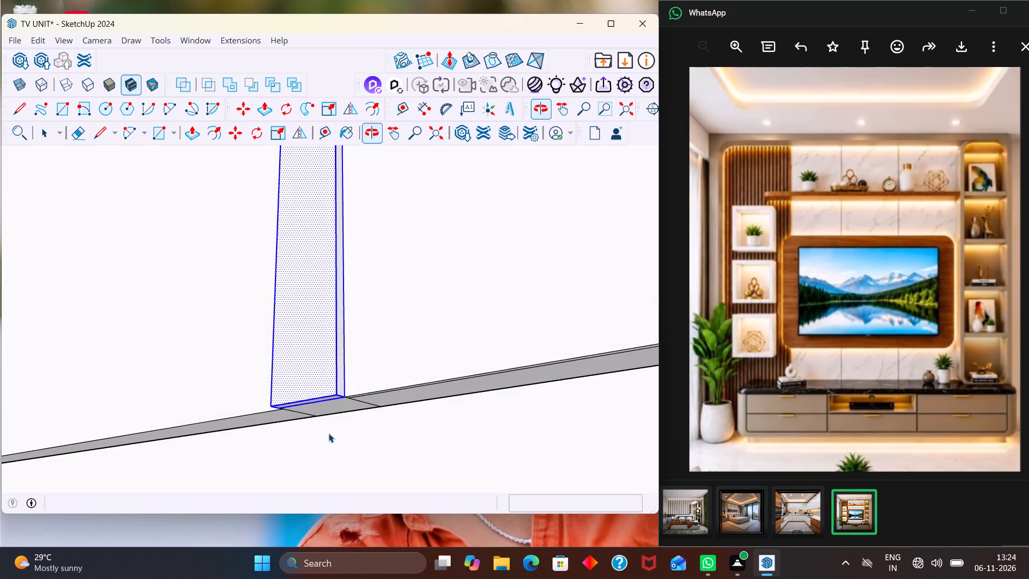
pyautogui.scroll(-13, 329, 433)
pyautogui.scroll(1, 350, 424)
pyautogui.scroll(-7, 350, 424)
pyautogui.press('m')
pyautogui.scroll(-12, 354, 421)
pyautogui.hotkey('shift', 'z')
pyautogui.scroll(-6, 396, 401)
pyautogui.moveTo(358, 421); pyautogui.dragTo(397, 504, button='middle')
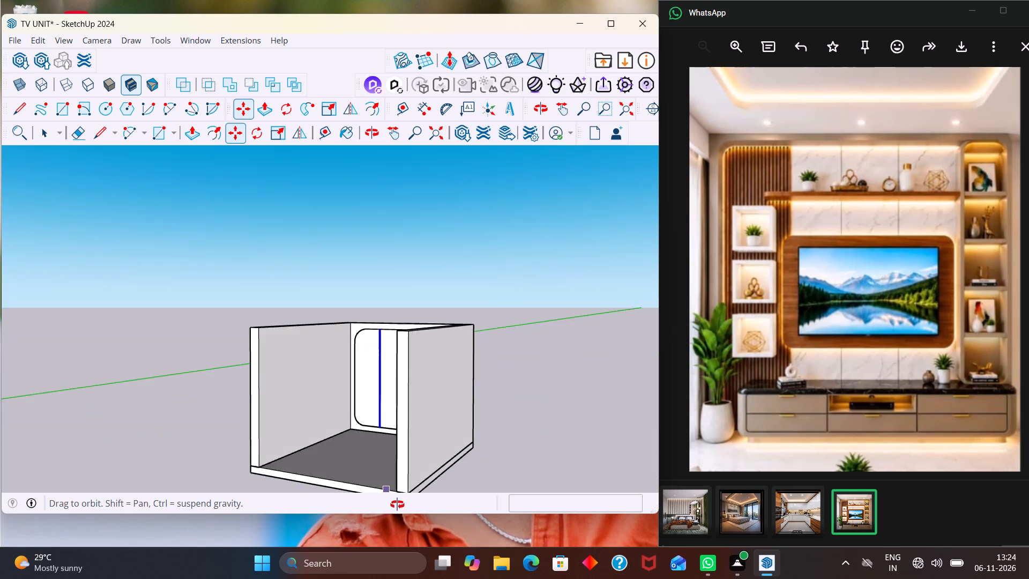
pyautogui.moveTo(397, 504); pyautogui.dragTo(397, 503, button='middle')
pyautogui.scroll(7, 360, 414)
pyautogui.moveTo(383, 327); pyautogui.dragTo(324, 466, button='middle')
pyautogui.scroll(11, 323, 471)
pyautogui.moveTo(454, 189); pyautogui.dragTo(442, 224, button='middle')
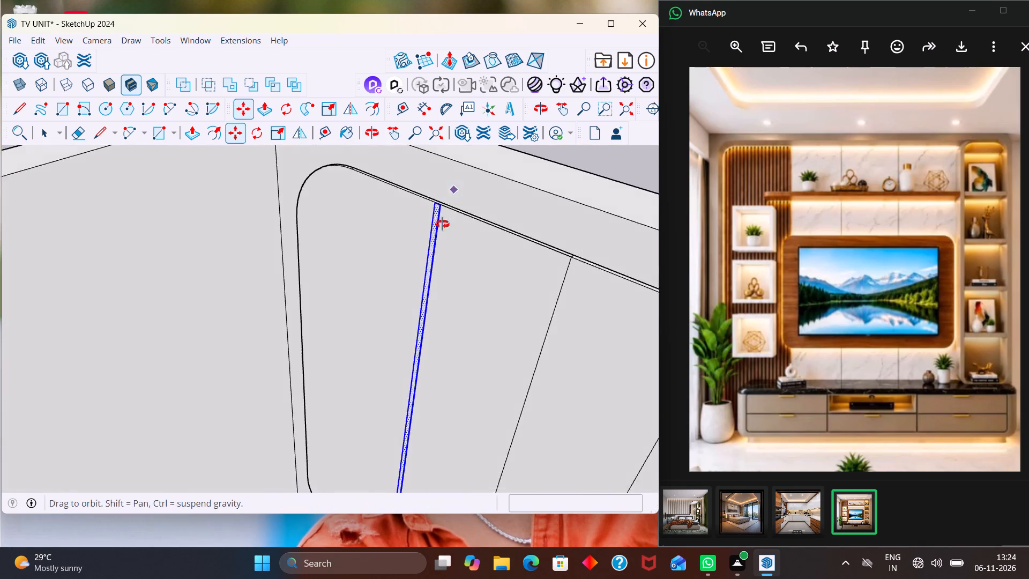
pyautogui.moveTo(442, 224); pyautogui.dragTo(336, 394, button='middle')
pyautogui.scroll(20, 338, 392)
pyautogui.scroll(5, 338, 392)
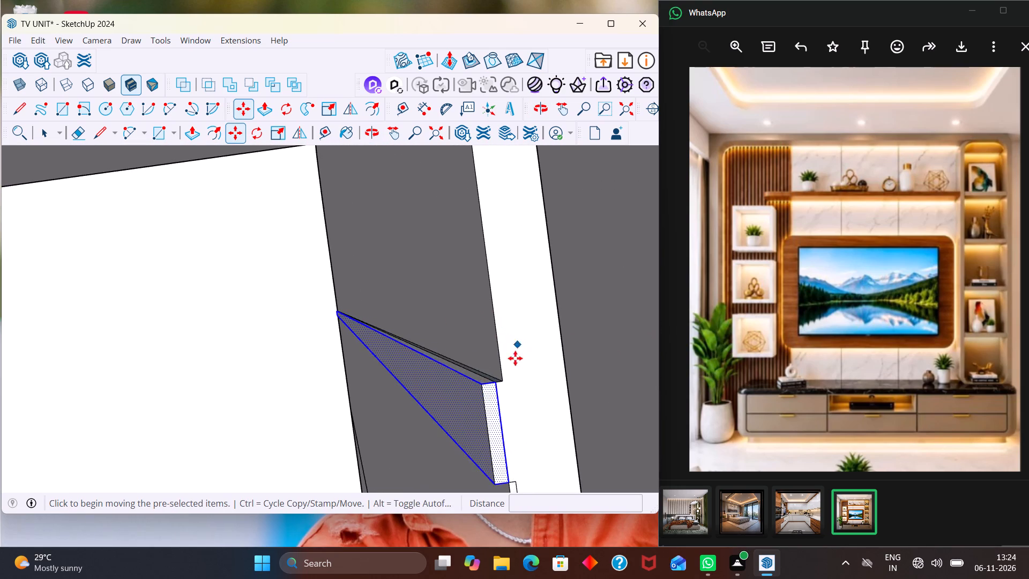
pyautogui.scroll(6, 515, 358)
pyautogui.click(472, 405)
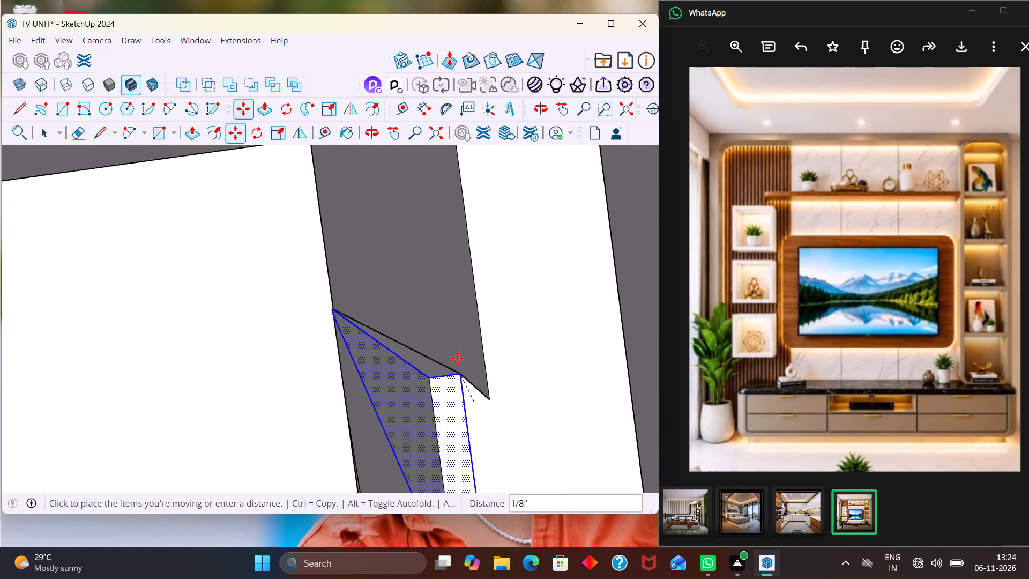
pyautogui.scroll(-18, 457, 352)
pyautogui.scroll(-7, 468, 332)
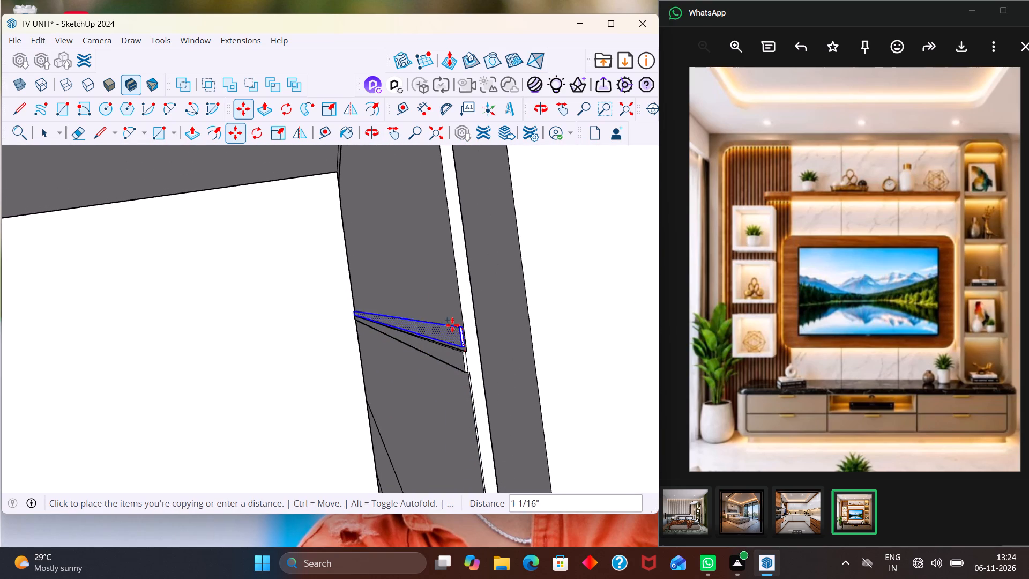
pyautogui.scroll(-10, 439, 242)
pyautogui.moveTo(426, 129); pyautogui.dragTo(430, 367, button='middle')
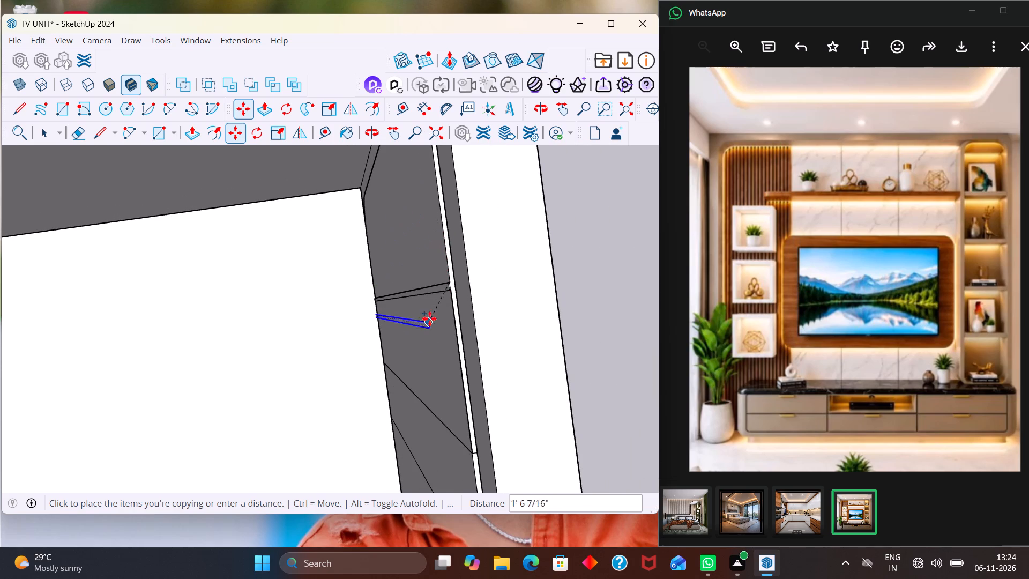
pyautogui.scroll(-6, 433, 320)
pyautogui.moveTo(439, 333); pyautogui.dragTo(587, 309, button='middle')
pyautogui.scroll(9, 499, 238)
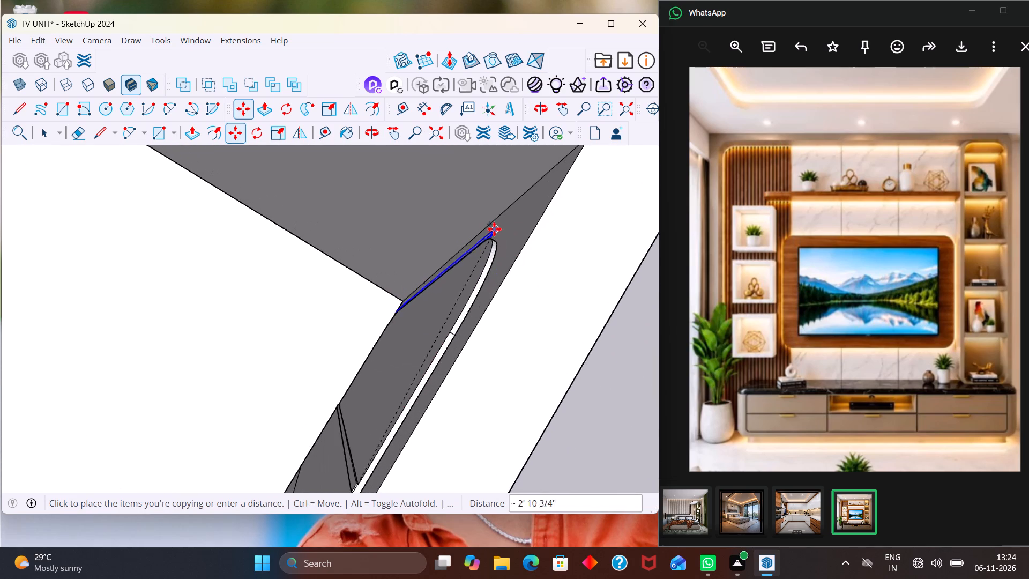
pyautogui.scroll(2, 494, 229)
pyautogui.moveTo(512, 259); pyautogui.dragTo(535, 360, button='middle')
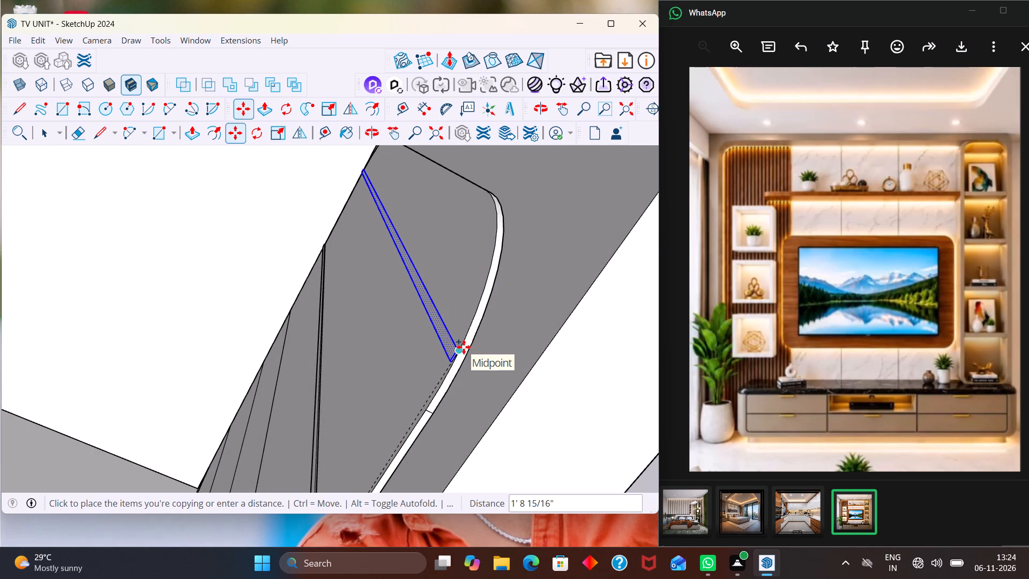
pyautogui.click(464, 347)
# Divide the distance between the original slat and its copy into 14 equal spacings with intermediate copies.
pyautogui.press('/')
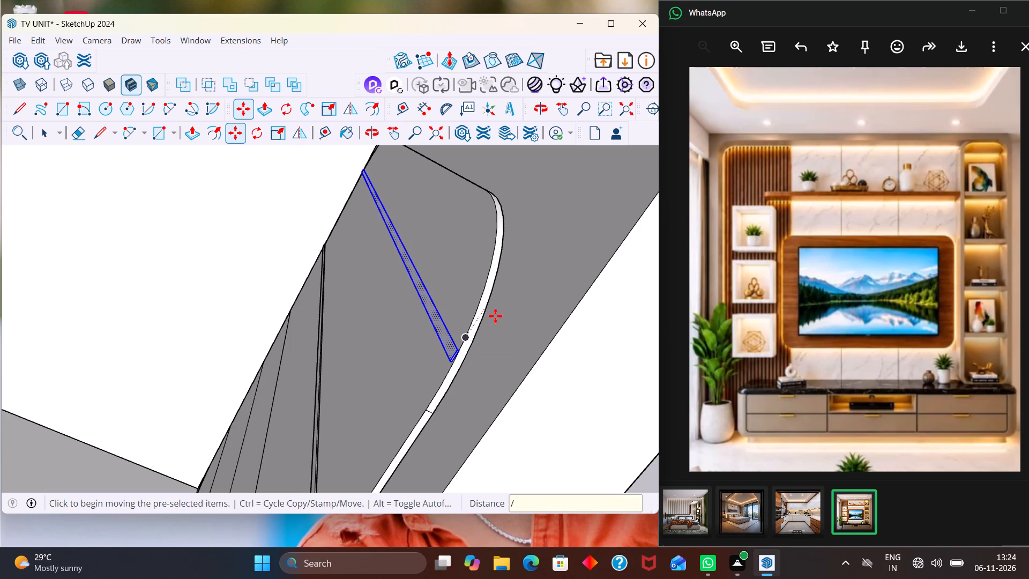
pyautogui.write('14')
pyautogui.press('Return')
# Examine the row of slats on the back panel, especially where their top ends meet the rounded corner.
pyautogui.scroll(-2, 421, 389)
pyautogui.moveTo(422, 391); pyautogui.dragTo(477, 309, button='middle')
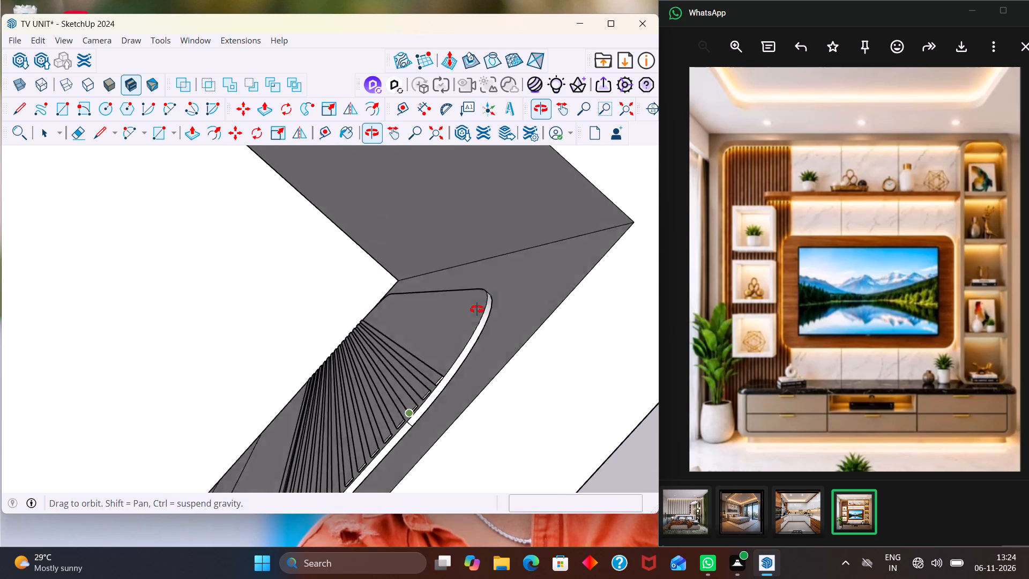
pyautogui.moveTo(477, 309); pyautogui.dragTo(486, 300, button='middle')
pyautogui.scroll(-11, 471, 340)
pyautogui.moveTo(433, 363); pyautogui.dragTo(601, 311, button='middle')
pyautogui.scroll(-8, 443, 329)
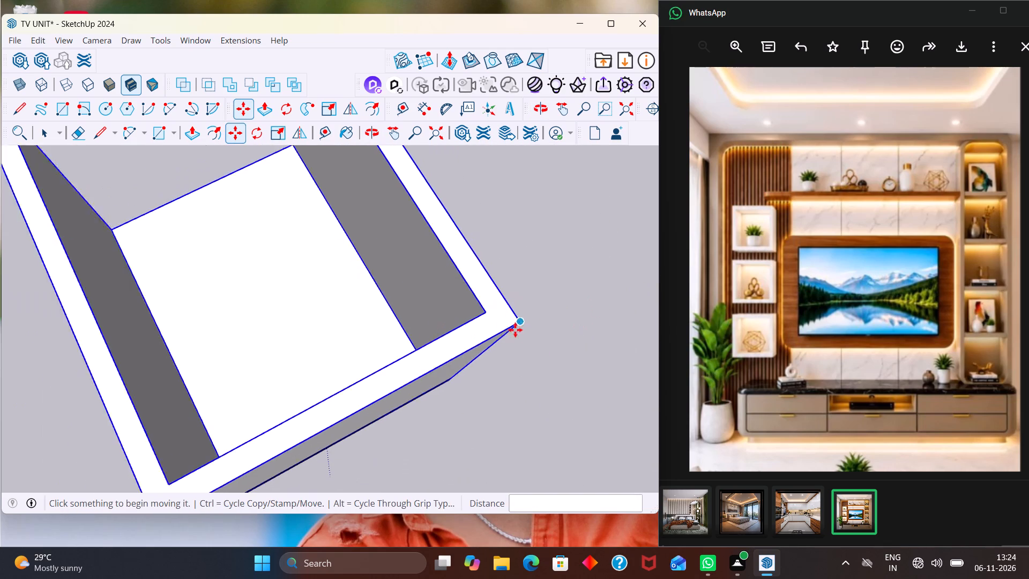
pyautogui.scroll(-2, 515, 330)
pyautogui.moveTo(543, 392); pyautogui.dragTo(729, 273, button='middle')
pyautogui.moveTo(320, 363); pyautogui.dragTo(593, 332, button='middle')
pyautogui.scroll(8, 320, 302)
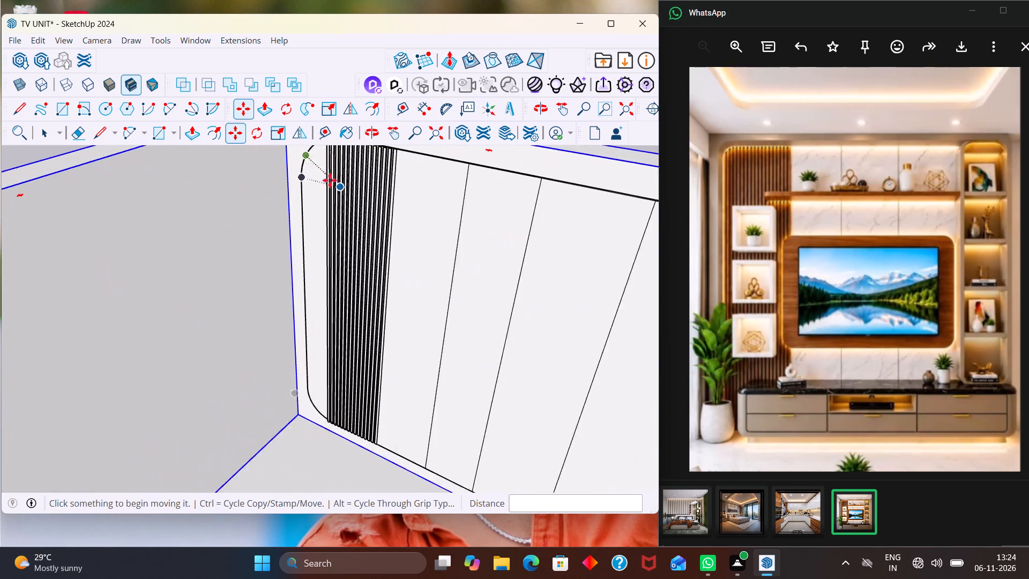
pyautogui.scroll(4, 330, 180)
pyautogui.moveTo(376, 284); pyautogui.dragTo(395, 387, button='middle')
pyautogui.press('space')
pyautogui.scroll(6, 386, 235)
pyautogui.moveTo(281, 365); pyautogui.dragTo(296, 295, button='middle')
pyautogui.scroll(3, 296, 306)
pyautogui.scroll(-3, 329, 273)
pyautogui.scroll(2, 295, 163)
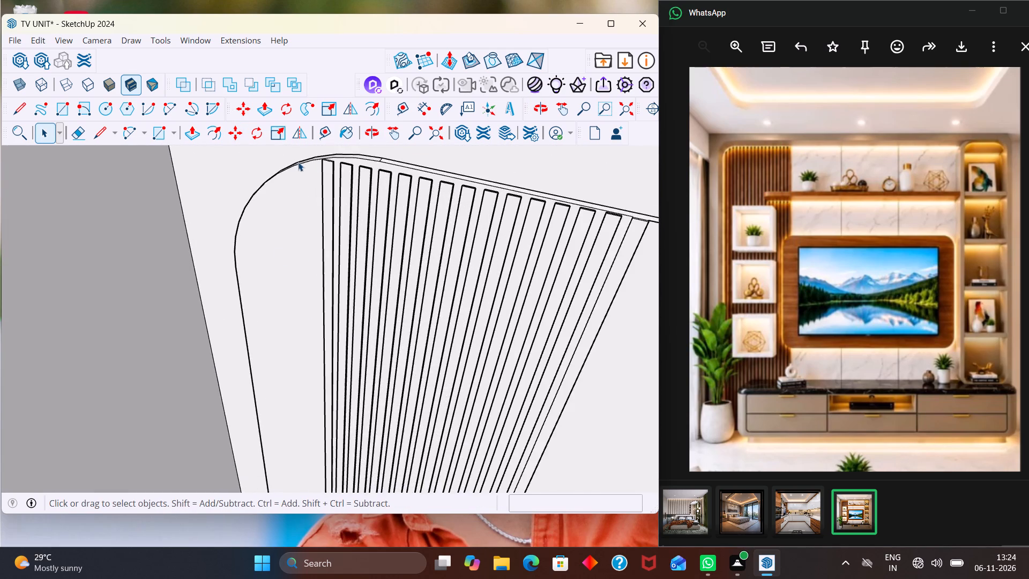
# Examine the slat row on the back panel, checking its upper ends at the rounded corner and its lower ends.
pyautogui.scroll(9, 298, 162)
pyautogui.scroll(-10, 325, 298)
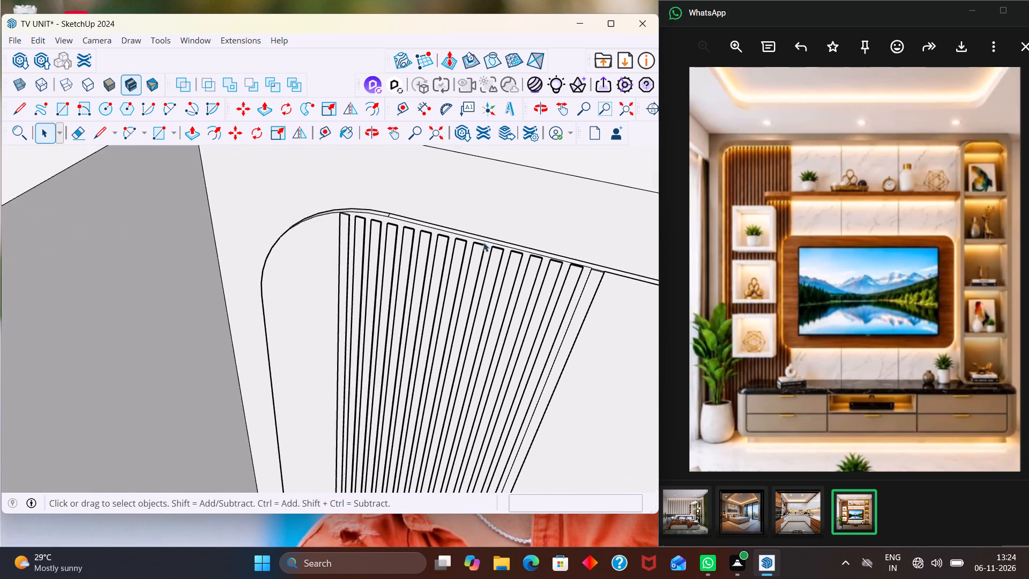
pyautogui.moveTo(502, 247); pyautogui.dragTo(361, 264, button='middle')
pyautogui.moveTo(476, 321); pyautogui.dragTo(457, 325, button='middle')
pyautogui.scroll(5, 473, 339)
pyautogui.scroll(-6, 494, 318)
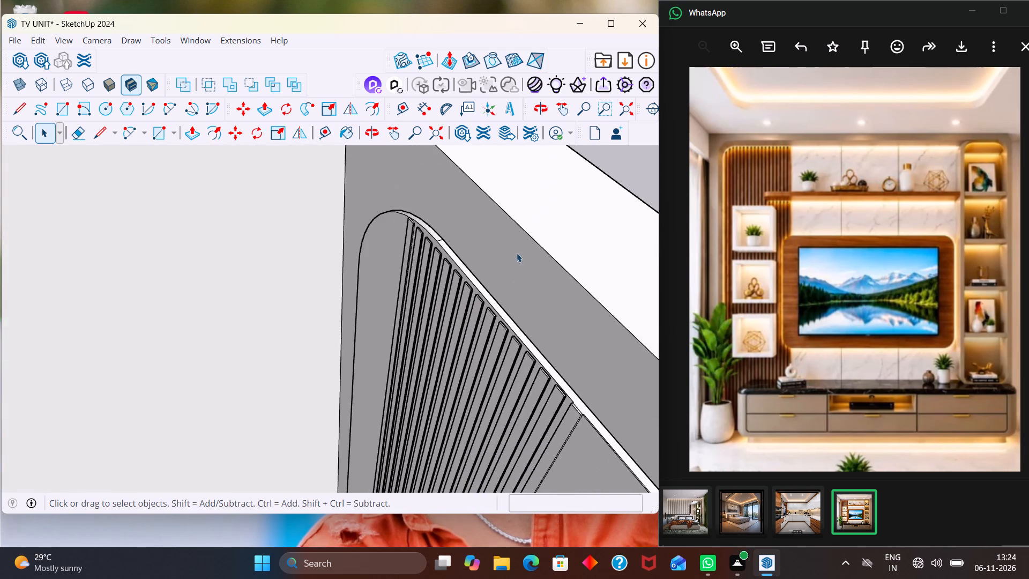
pyautogui.scroll(-12, 529, 267)
pyautogui.scroll(2, 600, 353)
pyautogui.scroll(-6, 593, 345)
pyautogui.moveTo(508, 462); pyautogui.dragTo(584, 370, button='middle')
pyautogui.scroll(4, 556, 443)
pyautogui.scroll(-5, 571, 359)
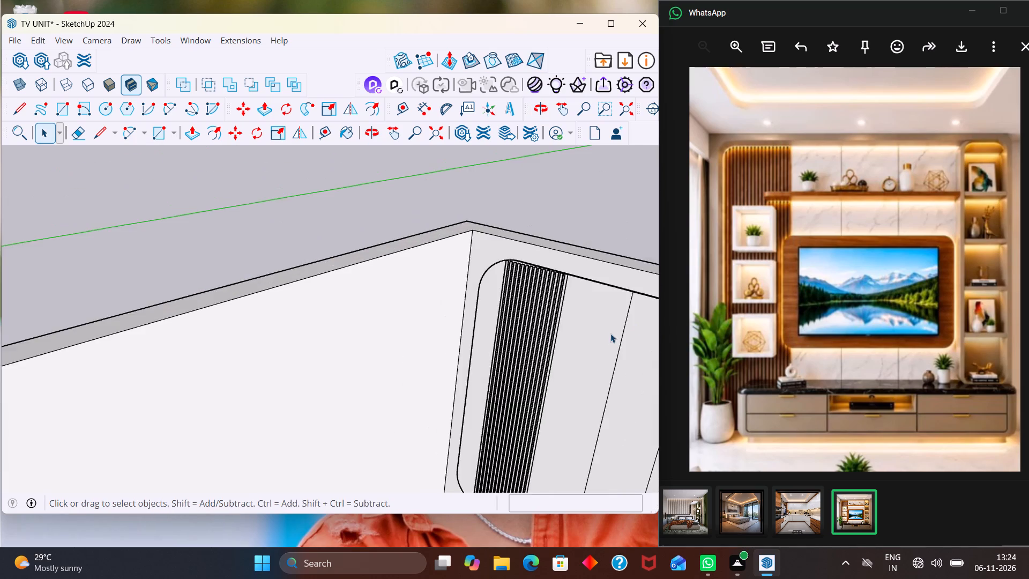
pyautogui.scroll(-6, 610, 333)
pyautogui.moveTo(546, 414); pyautogui.dragTo(566, 432, button='middle')
pyautogui.scroll(18, 564, 460)
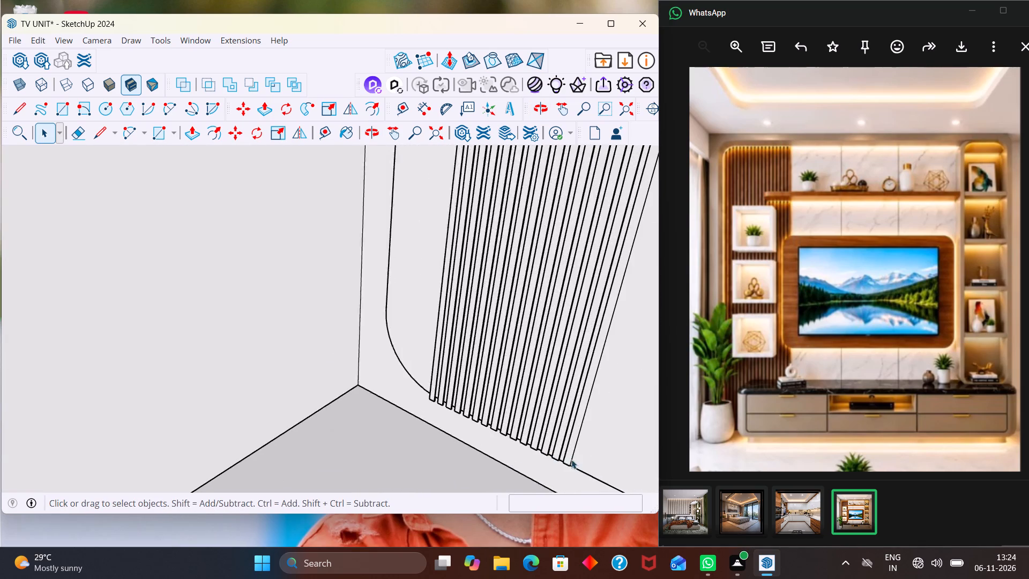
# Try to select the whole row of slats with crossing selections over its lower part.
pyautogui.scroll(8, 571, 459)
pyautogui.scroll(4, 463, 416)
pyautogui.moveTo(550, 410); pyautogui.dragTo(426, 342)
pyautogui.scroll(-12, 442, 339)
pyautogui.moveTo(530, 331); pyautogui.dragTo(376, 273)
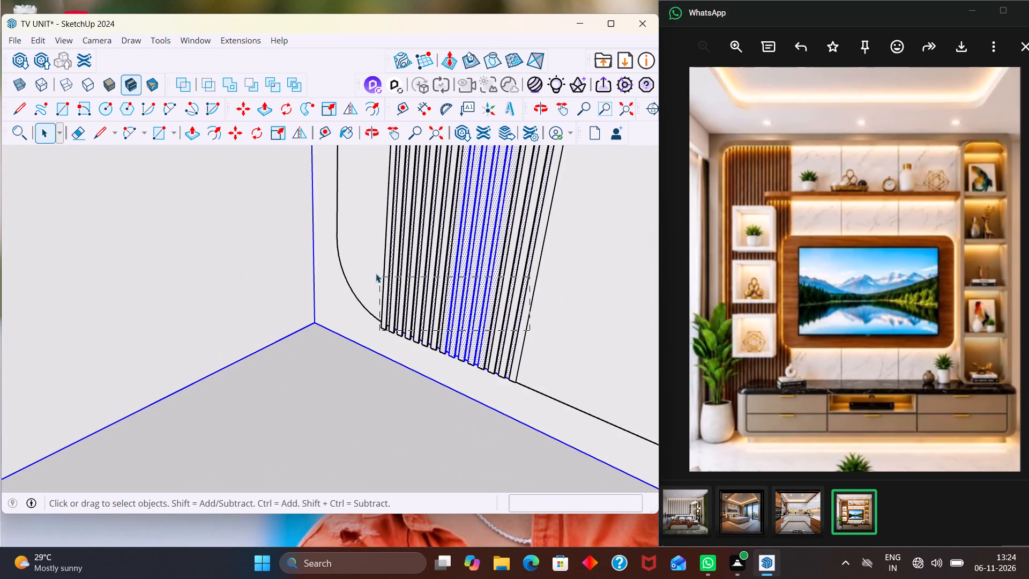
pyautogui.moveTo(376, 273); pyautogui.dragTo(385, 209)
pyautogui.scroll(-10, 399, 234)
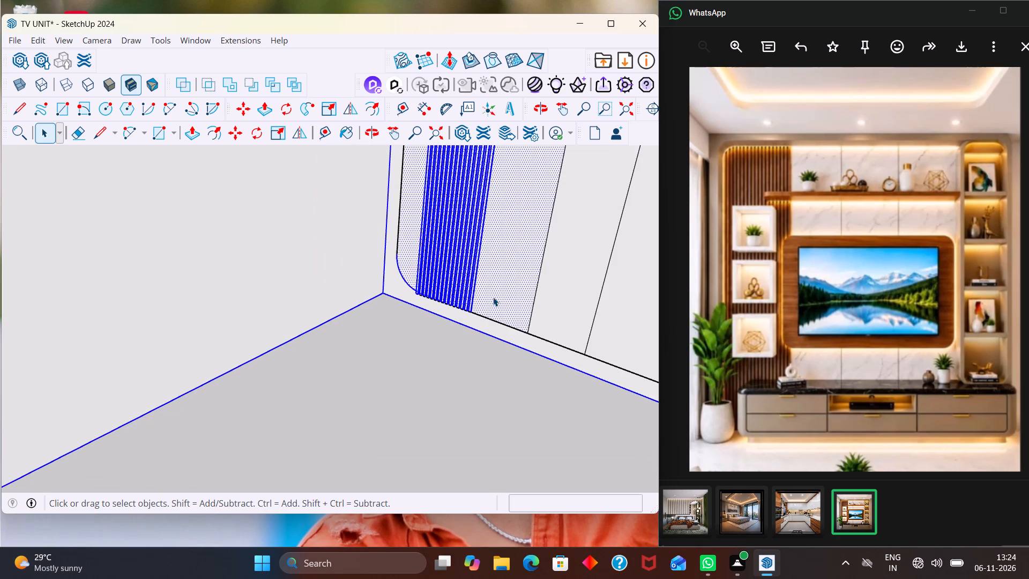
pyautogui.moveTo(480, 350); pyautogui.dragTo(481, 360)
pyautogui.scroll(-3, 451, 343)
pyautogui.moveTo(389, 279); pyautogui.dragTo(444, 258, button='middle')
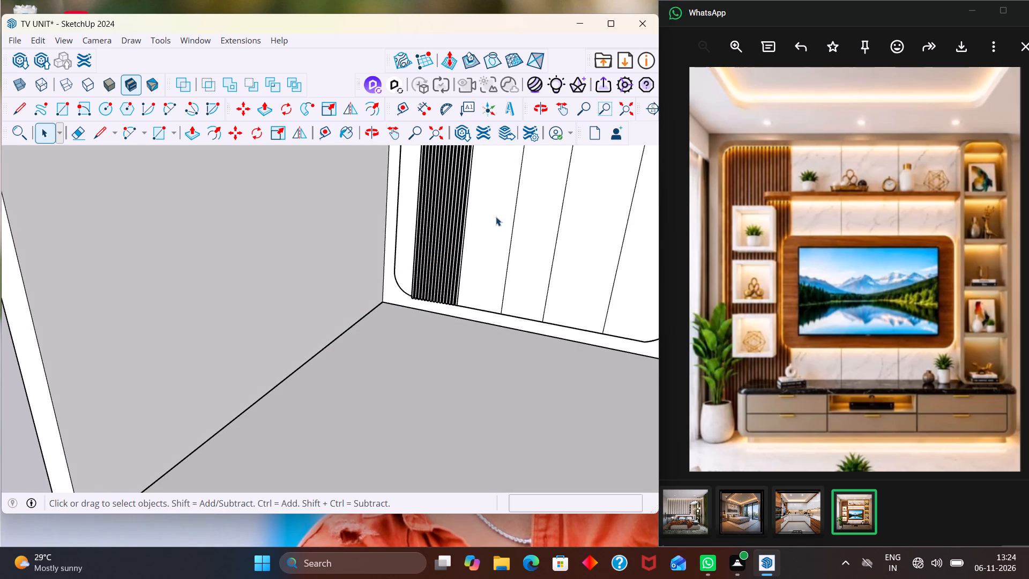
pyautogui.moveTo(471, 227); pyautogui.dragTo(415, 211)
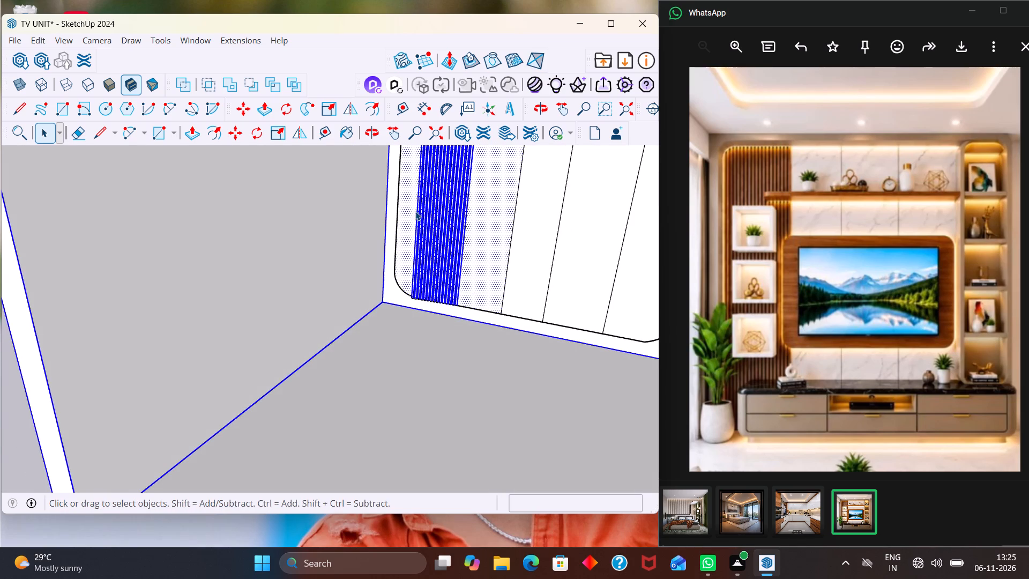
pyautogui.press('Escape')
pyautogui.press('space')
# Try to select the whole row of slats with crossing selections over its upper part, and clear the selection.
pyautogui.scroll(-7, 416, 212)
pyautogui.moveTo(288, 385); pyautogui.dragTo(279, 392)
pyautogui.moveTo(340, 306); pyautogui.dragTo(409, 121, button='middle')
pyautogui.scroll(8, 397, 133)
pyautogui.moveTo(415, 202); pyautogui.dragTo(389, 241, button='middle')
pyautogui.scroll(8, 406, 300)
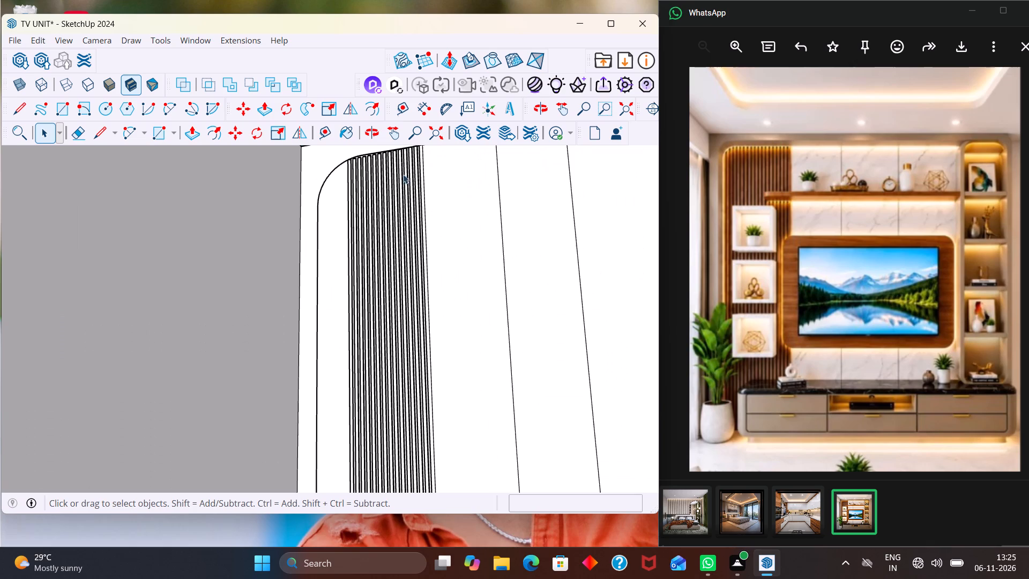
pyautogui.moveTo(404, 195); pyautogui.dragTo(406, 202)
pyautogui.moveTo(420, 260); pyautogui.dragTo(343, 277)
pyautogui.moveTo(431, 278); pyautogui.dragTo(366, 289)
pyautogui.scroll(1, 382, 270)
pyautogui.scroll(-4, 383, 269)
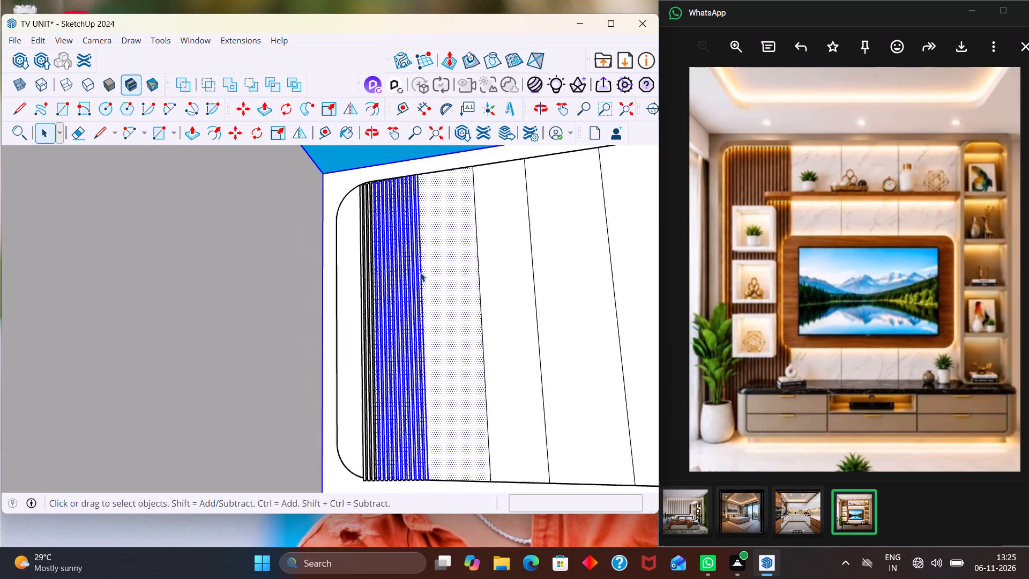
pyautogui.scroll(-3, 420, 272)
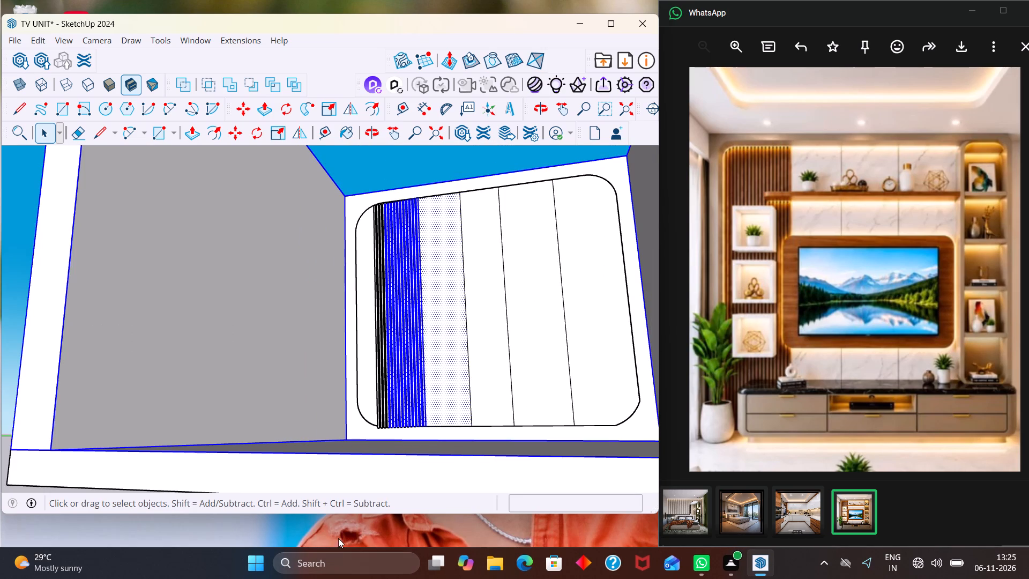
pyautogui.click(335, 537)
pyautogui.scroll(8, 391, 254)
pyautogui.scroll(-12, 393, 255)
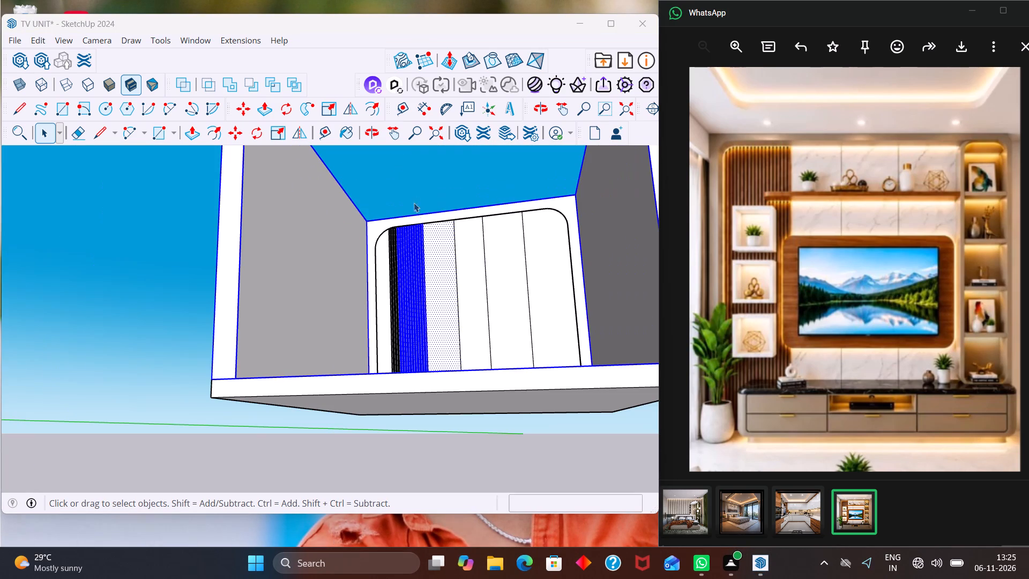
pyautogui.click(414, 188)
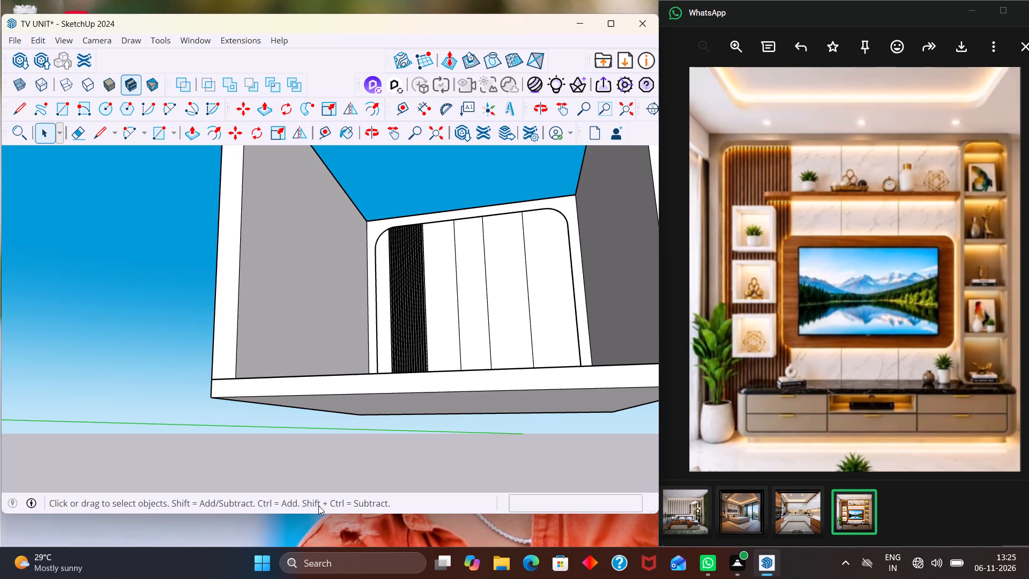
# Stretch the SketchUp window downward to fill the screen height above the taskbar.
pyautogui.scroll(-5, 432, 526)
pyautogui.scroll(1, 347, 512)
pyautogui.click(359, 514)
pyautogui.moveTo(359, 513); pyautogui.dragTo(363, 574)
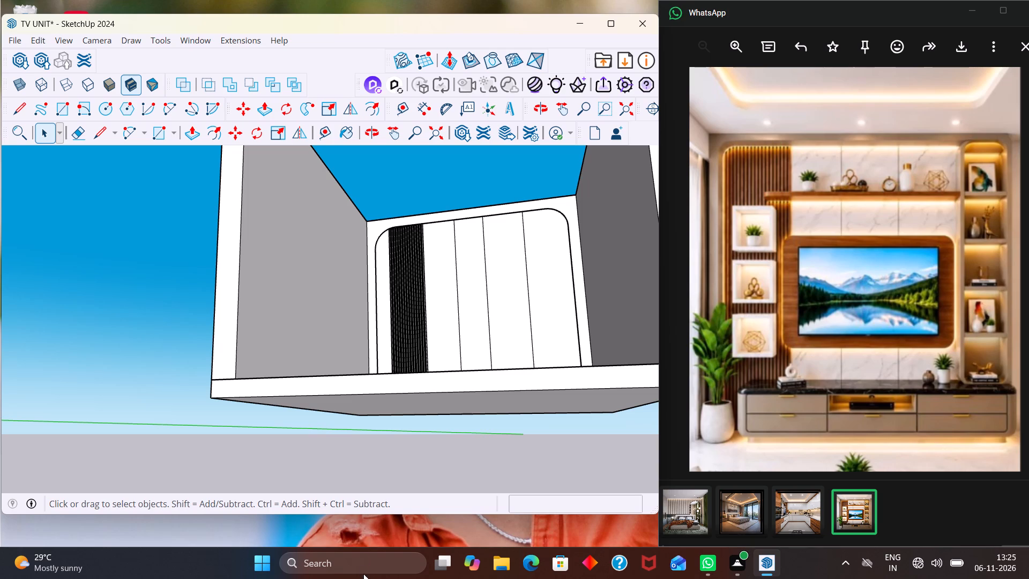
pyautogui.moveTo(363, 574); pyautogui.dragTo(361, 544)
pyautogui.moveTo(357, 515); pyautogui.dragTo(362, 537)
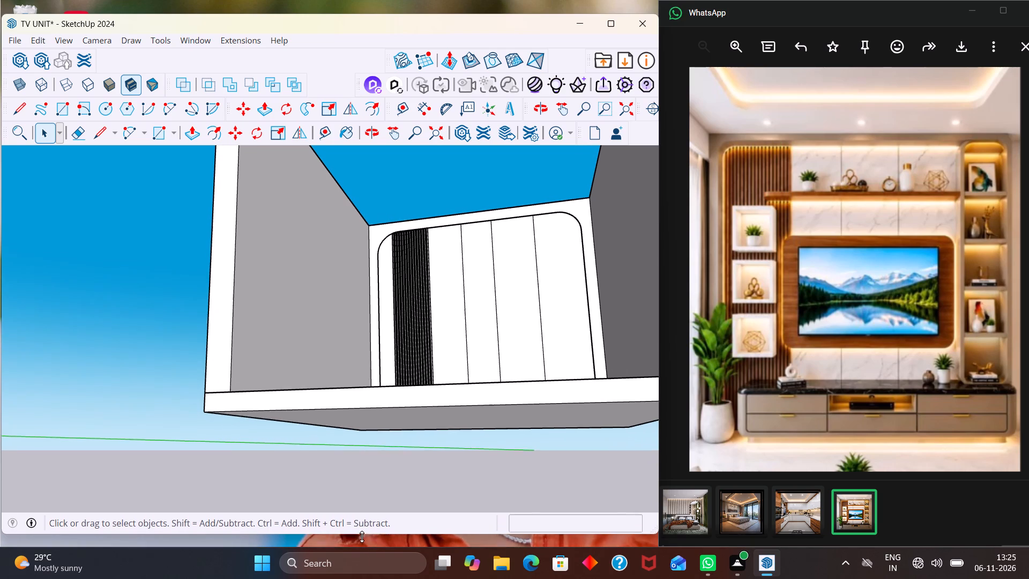
pyautogui.moveTo(362, 537); pyautogui.dragTo(362, 547)
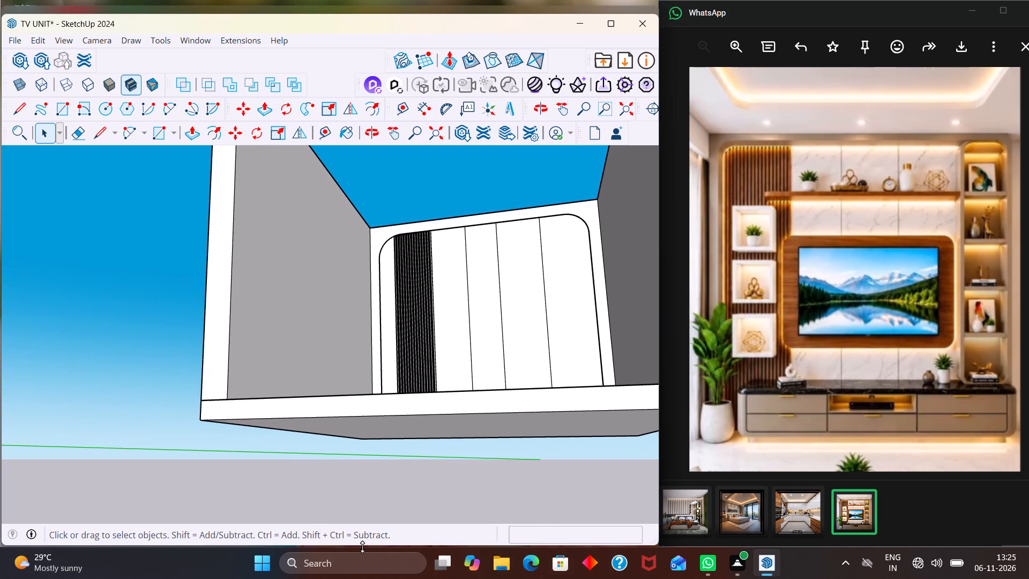
pyautogui.moveTo(362, 547); pyautogui.dragTo(362, 544)
# Undo the array of slat copies on the back panel.
pyautogui.scroll(2, 495, 211)
pyautogui.scroll(-2, 430, 261)
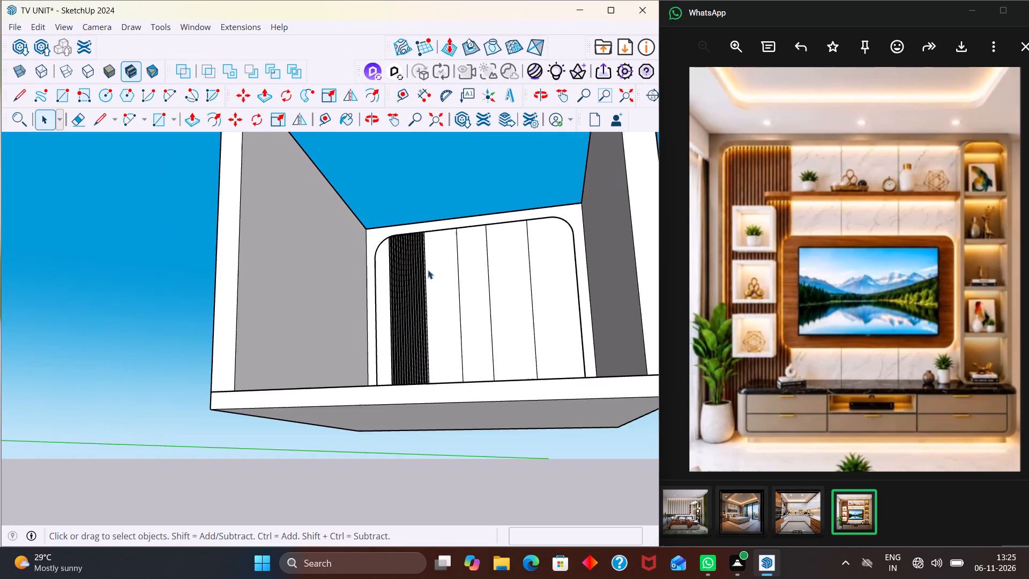
pyautogui.scroll(-1, 428, 270)
pyautogui.moveTo(422, 283); pyautogui.dragTo(381, 353, button='middle')
pyautogui.scroll(10, 403, 257)
pyautogui.moveTo(408, 266); pyautogui.dragTo(417, 316, button='middle')
pyautogui.scroll(-1, 421, 302)
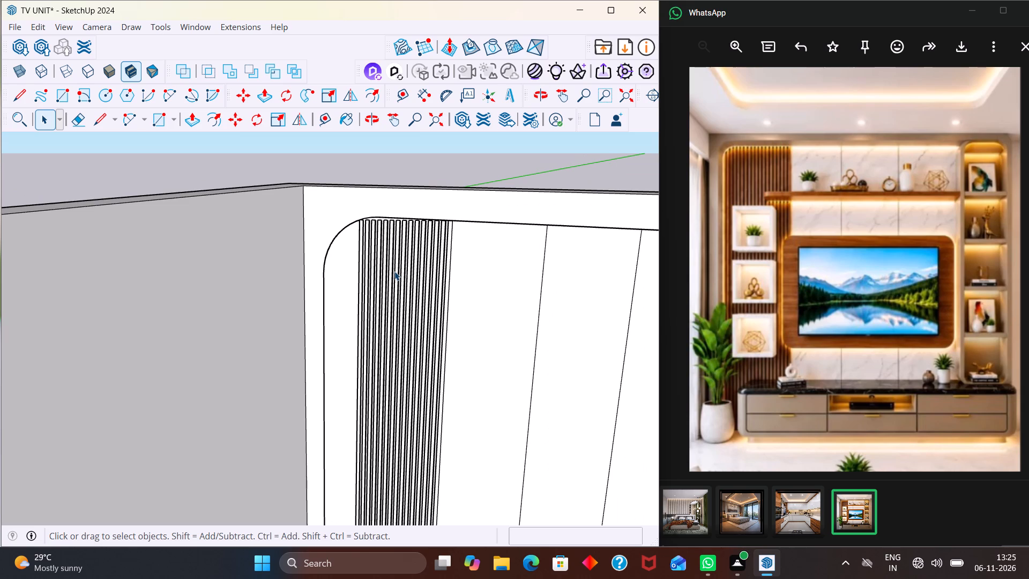
pyautogui.hotkey('ctrl', 'z')
# Select the original slat's front face together with its bounding edges.
pyautogui.scroll(4, 442, 314)
pyautogui.moveTo(446, 281); pyautogui.dragTo(413, 357, button='middle')
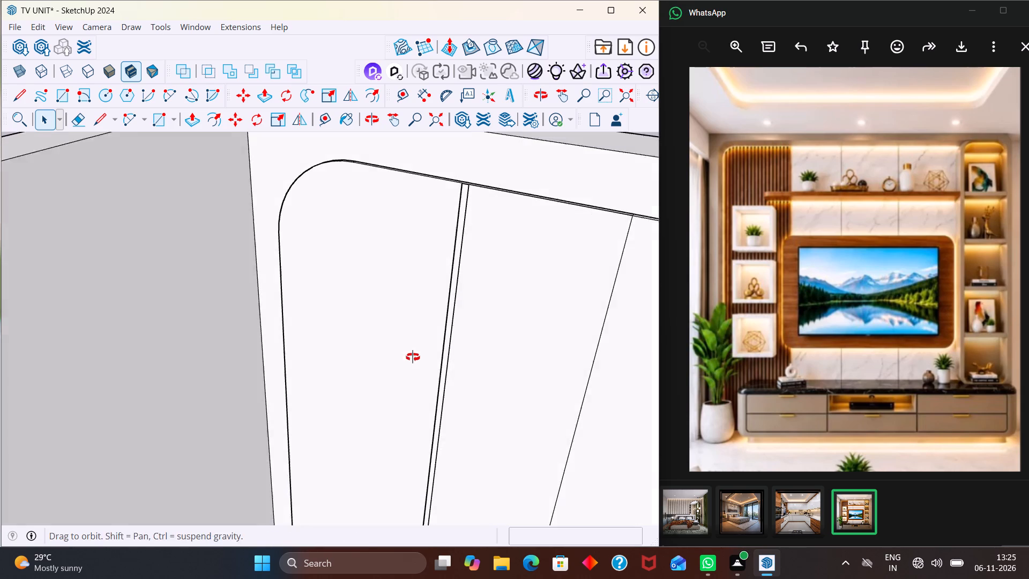
pyautogui.moveTo(413, 357); pyautogui.dragTo(414, 358, button='middle')
pyautogui.scroll(-4, 451, 214)
pyautogui.moveTo(463, 187); pyautogui.dragTo(378, 317, button='middle')
pyautogui.scroll(10, 378, 296)
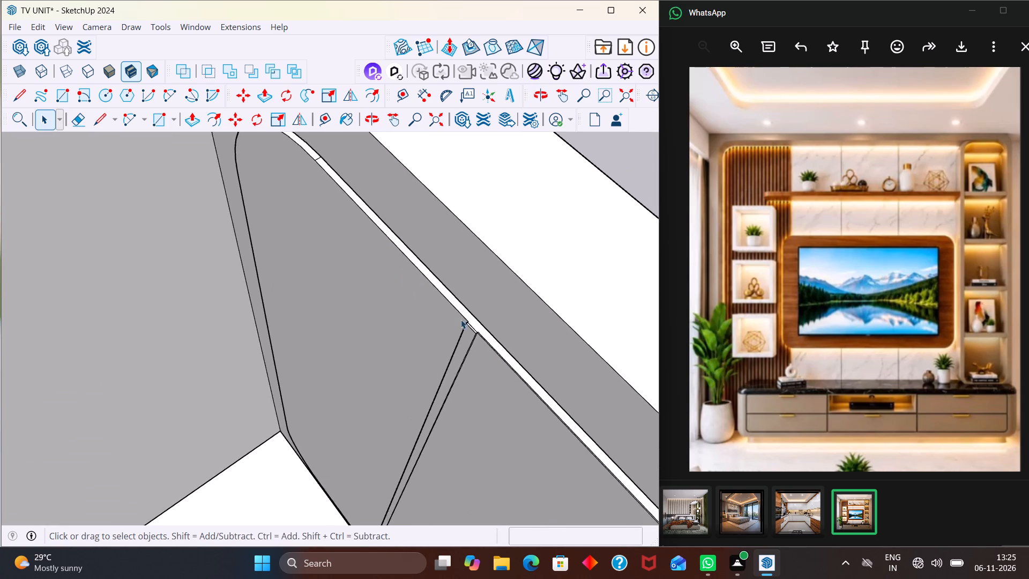
pyautogui.scroll(5, 461, 320)
pyautogui.moveTo(491, 343); pyautogui.dragTo(464, 381, button='middle')
pyautogui.scroll(4, 464, 362)
pyautogui.click(484, 359)
pyautogui.click(479, 353)
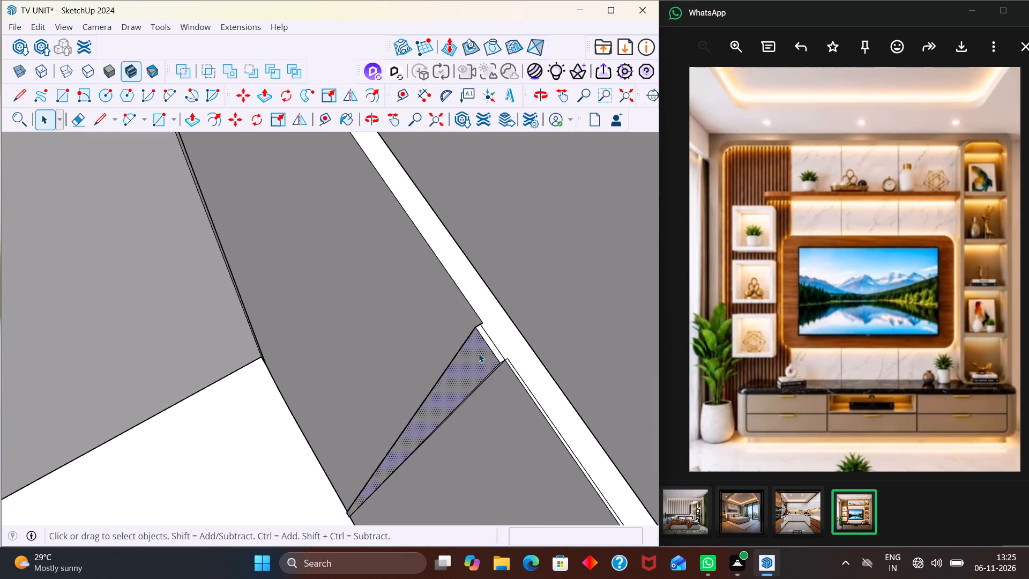
pyautogui.click(479, 353)
pyautogui.scroll(8, 478, 352)
pyautogui.tripleClick(490, 351)
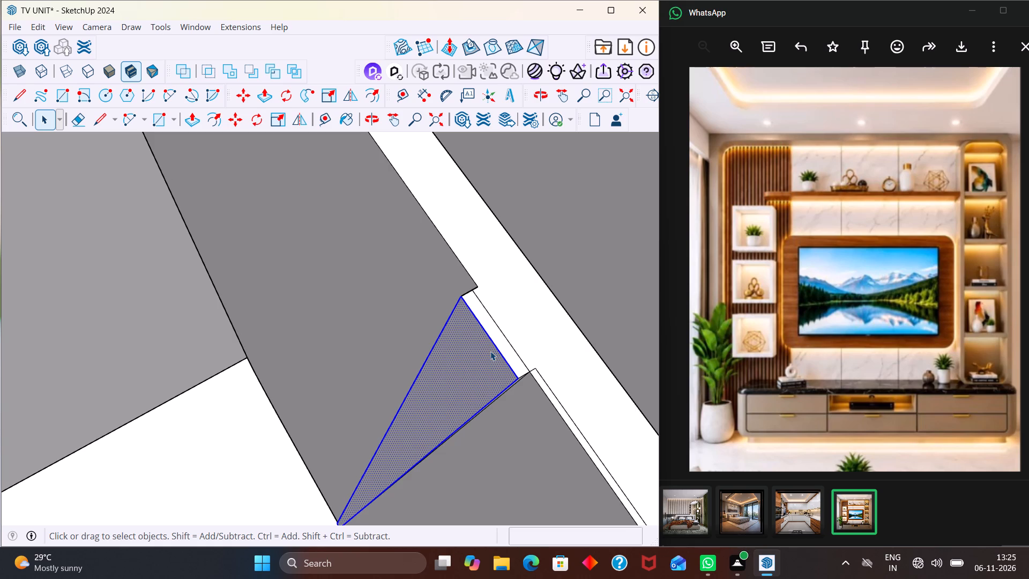
pyautogui.click(490, 351)
pyautogui.click(490, 351)
pyautogui.scroll(2, 489, 347)
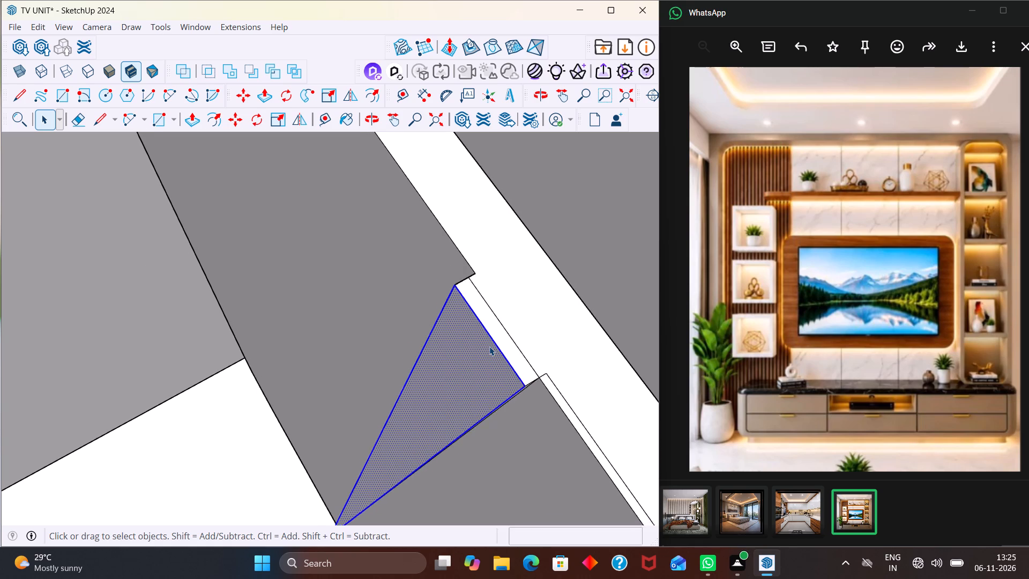
# Add the slat's top end face and its surrounding edges to the selection.
pyautogui.scroll(2, 489, 346)
pyautogui.keyDown('shift'); pyautogui.click(518, 335); pyautogui.keyUp('shift')
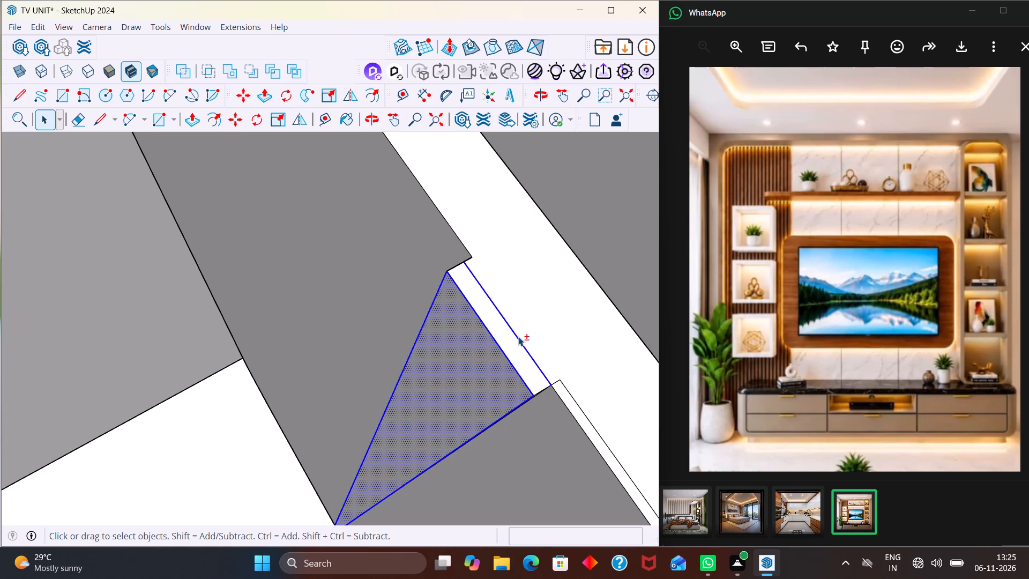
pyautogui.keyDown('shift'); pyautogui.click(453, 266); pyautogui.keyUp('shift')
pyautogui.keyDown('shift'); pyautogui.click(479, 294); pyautogui.keyUp('shift')
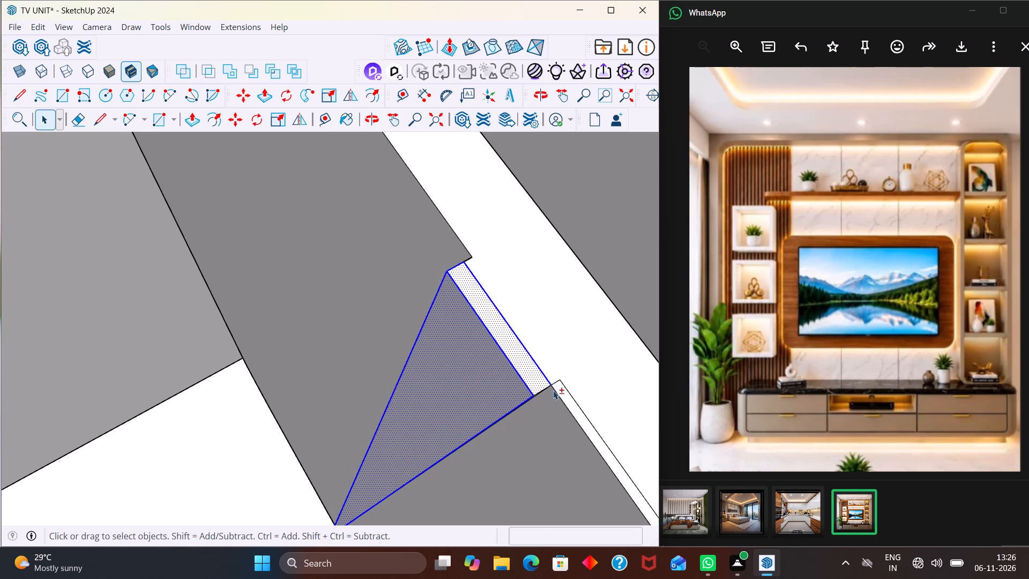
pyautogui.keyDown('shift'); pyautogui.click(541, 390); pyautogui.keyUp('shift')
# Add the slat's bottom end face, one long side face and their bounding edges to the selection.
pyautogui.scroll(-6, 533, 327)
pyautogui.scroll(-3, 508, 431)
pyautogui.moveTo(507, 429); pyautogui.dragTo(525, 354, button='middle')
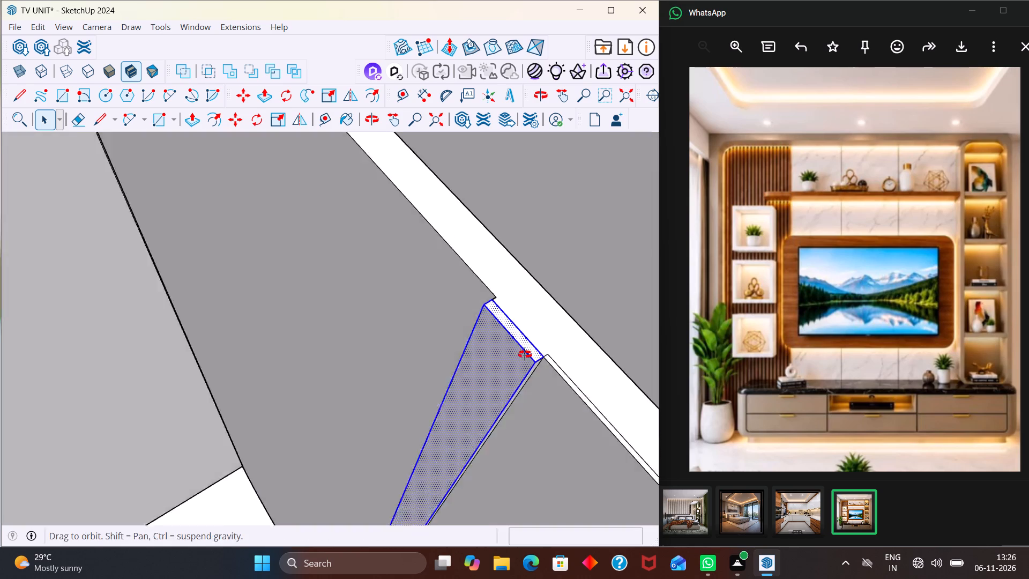
pyautogui.moveTo(525, 354); pyautogui.dragTo(526, 353, button='middle')
pyautogui.scroll(-20, 525, 354)
pyautogui.scroll(-19, 525, 354)
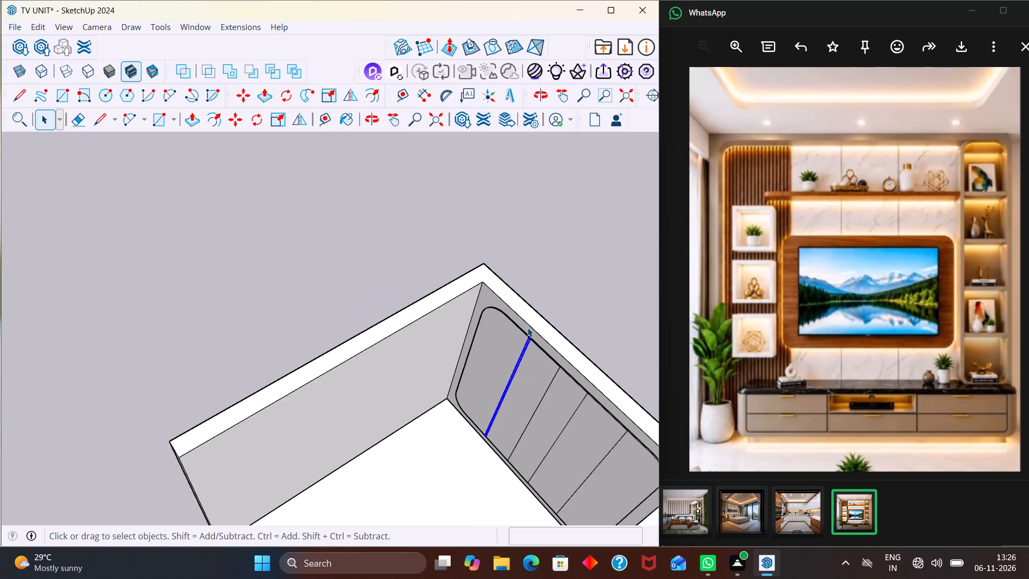
pyautogui.scroll(-4, 527, 328)
pyautogui.scroll(13, 521, 458)
pyautogui.moveTo(503, 412); pyautogui.dragTo(495, 366, button='middle')
pyautogui.scroll(5, 493, 372)
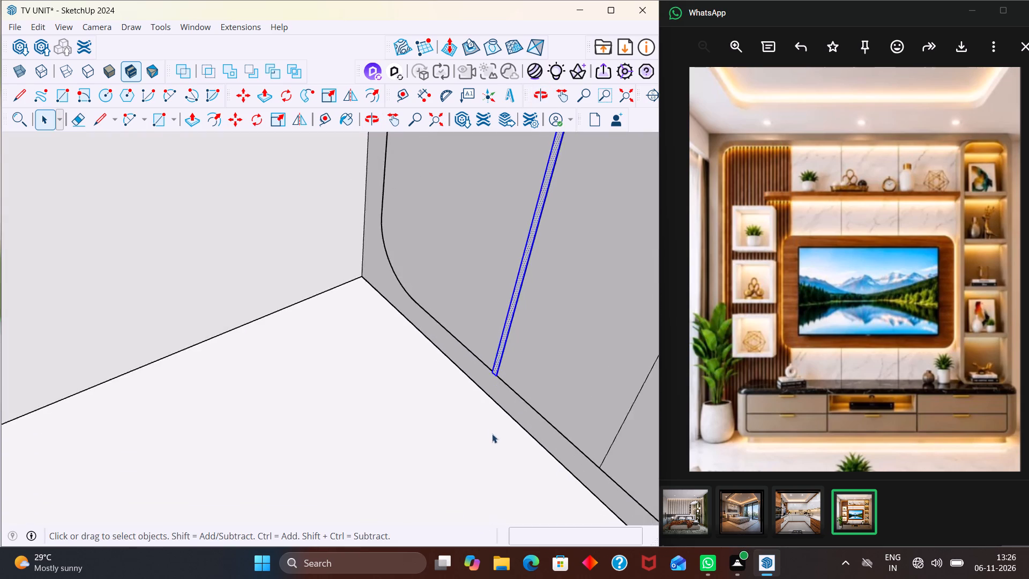
pyautogui.scroll(8, 492, 434)
pyautogui.moveTo(508, 354); pyautogui.dragTo(504, 296, button='middle')
pyautogui.scroll(15, 502, 344)
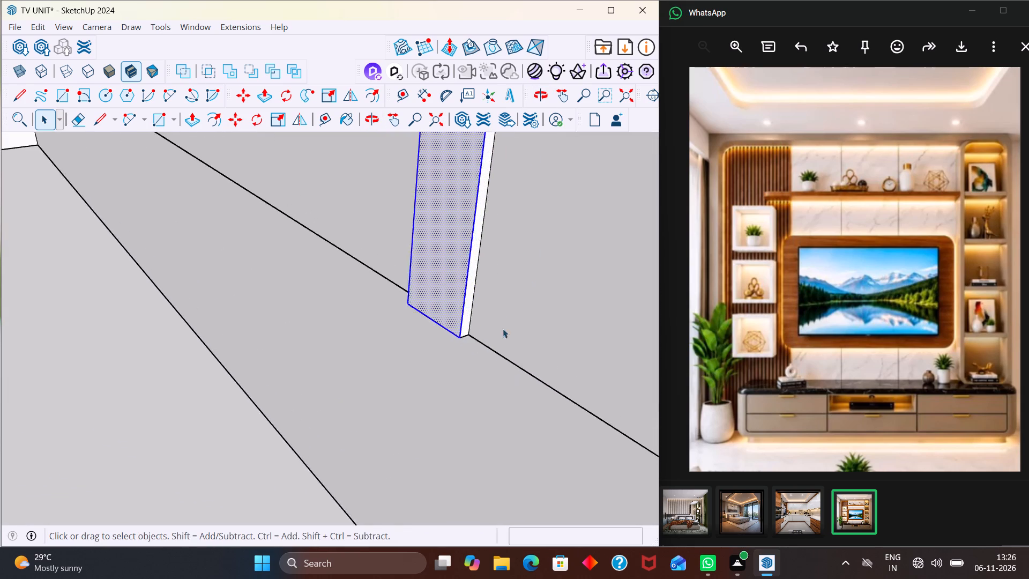
pyautogui.scroll(8, 503, 329)
pyautogui.moveTo(400, 354); pyautogui.dragTo(382, 174, button='middle')
pyautogui.scroll(2, 382, 192)
pyautogui.moveTo(493, 403); pyautogui.dragTo(382, 254, button='middle')
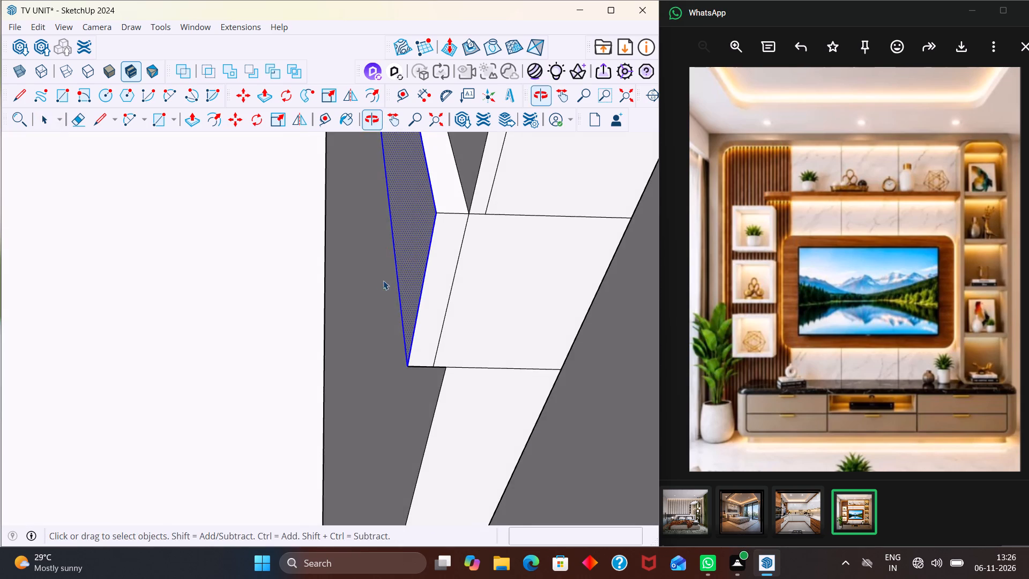
pyautogui.scroll(3, 445, 225)
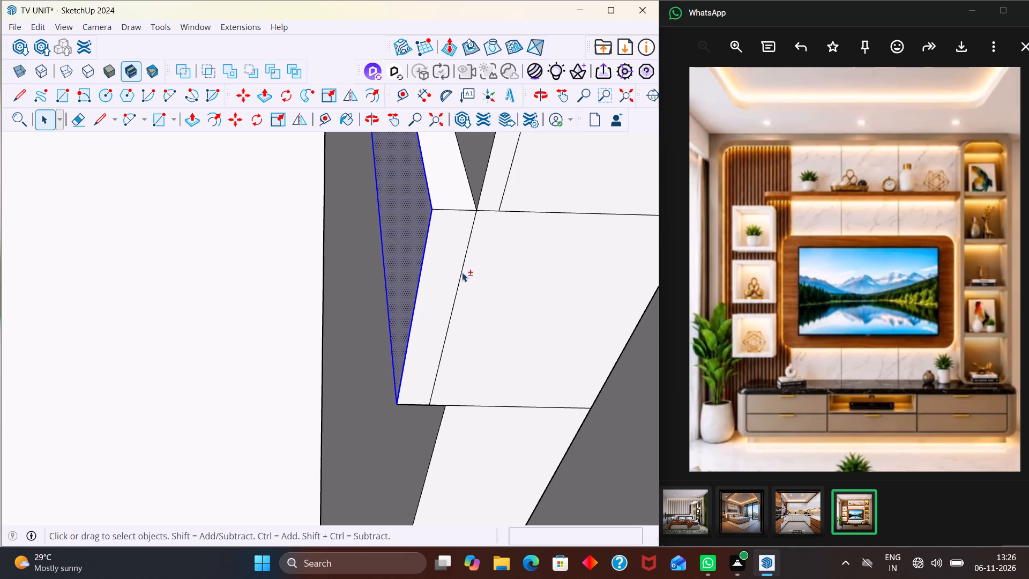
pyautogui.keyDown('shift'); pyautogui.click(461, 271); pyautogui.keyUp('shift')
pyautogui.keyDown('shift'); pyautogui.click(444, 287); pyautogui.keyUp('shift')
pyautogui.keyDown('shift'); pyautogui.click(448, 203); pyautogui.keyUp('shift')
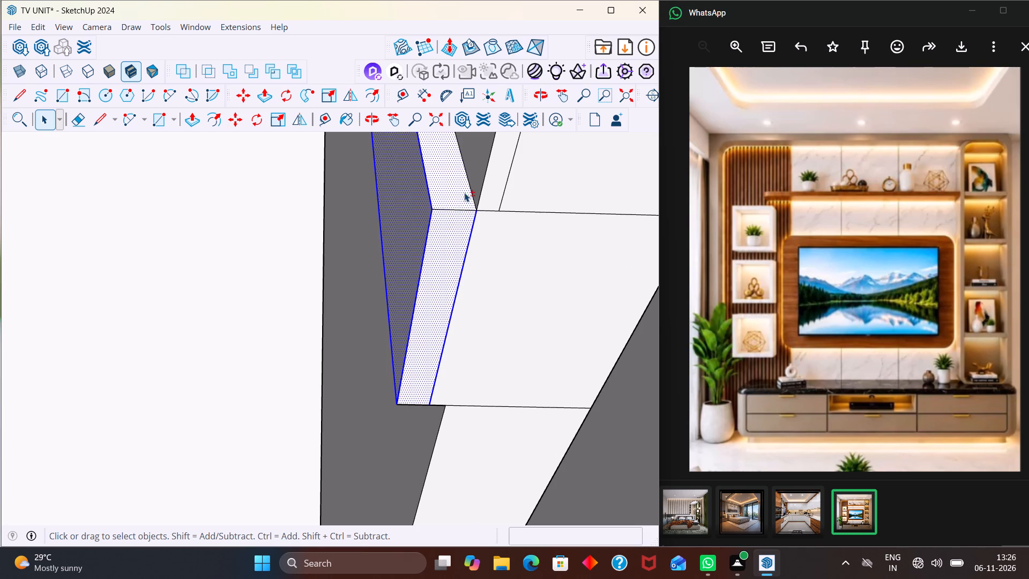
pyautogui.keyDown('shift'); pyautogui.click(471, 190); pyautogui.keyUp('shift')
pyautogui.keyDown('shift'); pyautogui.moveTo(437, 367); pyautogui.dragTo(442, 235, button='middle'); pyautogui.keyUp('shift')
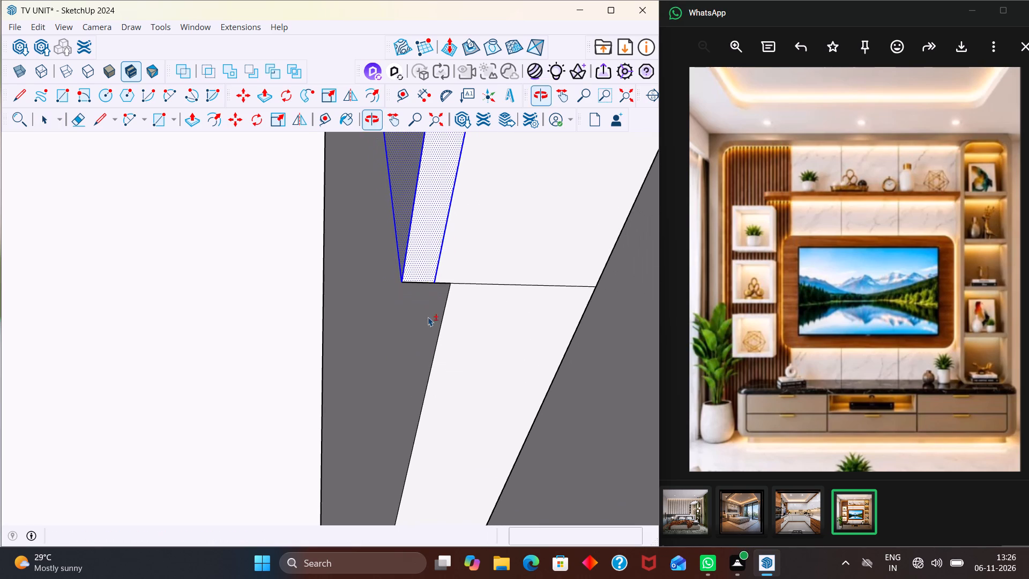
pyautogui.keyDown('shift'); pyautogui.click(417, 283); pyautogui.keyUp('shift')
# Add the slat's opposite long side face and its back edge to the selection.
pyautogui.keyDown('shift'); pyautogui.scroll(-6, 420, 263); pyautogui.keyUp('shift')
pyautogui.keyDown('shift'); pyautogui.moveTo(398, 269); pyautogui.dragTo(384, 383, button='middle'); pyautogui.keyUp('shift')
pyautogui.scroll(-6, 384, 322)
pyautogui.moveTo(371, 371); pyautogui.dragTo(534, 404, button='middle')
pyautogui.moveTo(353, 395); pyautogui.dragTo(578, 453, button='middle')
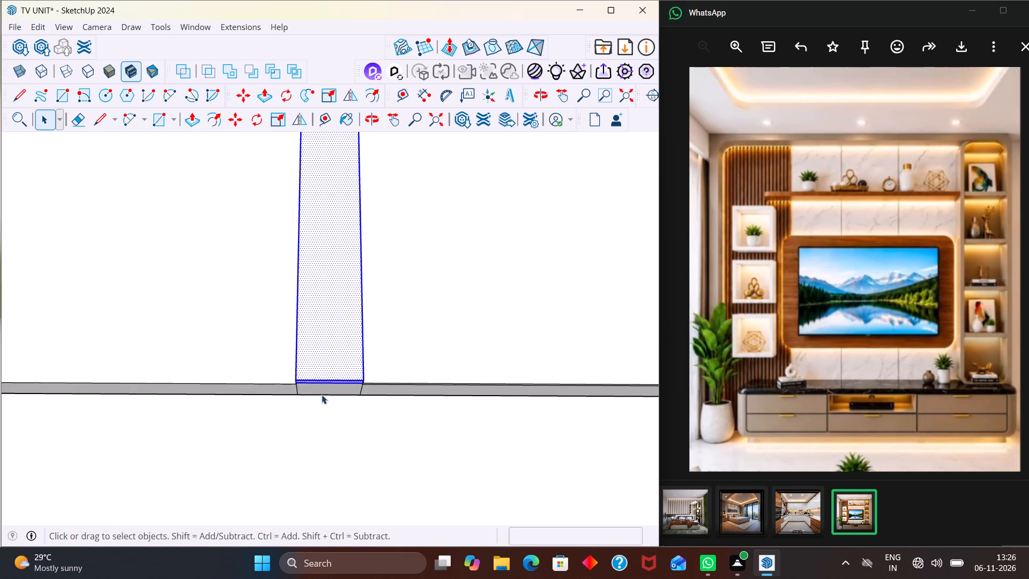
pyautogui.moveTo(322, 395); pyautogui.dragTo(434, 447, button='middle')
pyautogui.moveTo(297, 395); pyautogui.dragTo(467, 377, button='middle')
pyautogui.scroll(14, 145, 383)
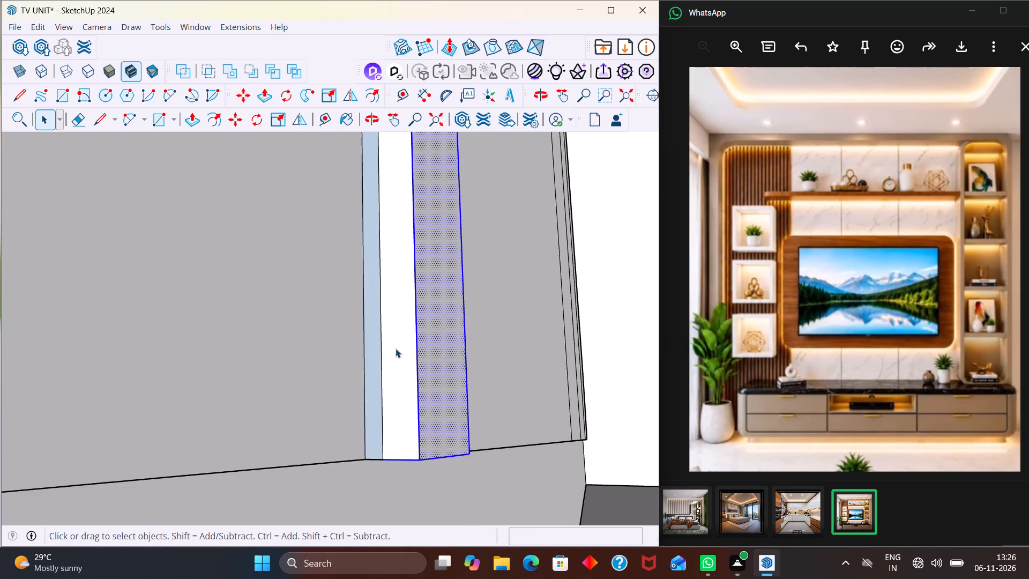
pyautogui.scroll(3, 396, 348)
pyautogui.moveTo(398, 371); pyautogui.dragTo(404, 447, button='middle')
pyautogui.scroll(1, 404, 447)
pyautogui.keyDown('shift'); pyautogui.click(411, 425); pyautogui.keyUp('shift')
pyautogui.keyDown('shift'); pyautogui.scroll(2, 400, 426); pyautogui.keyUp('shift')
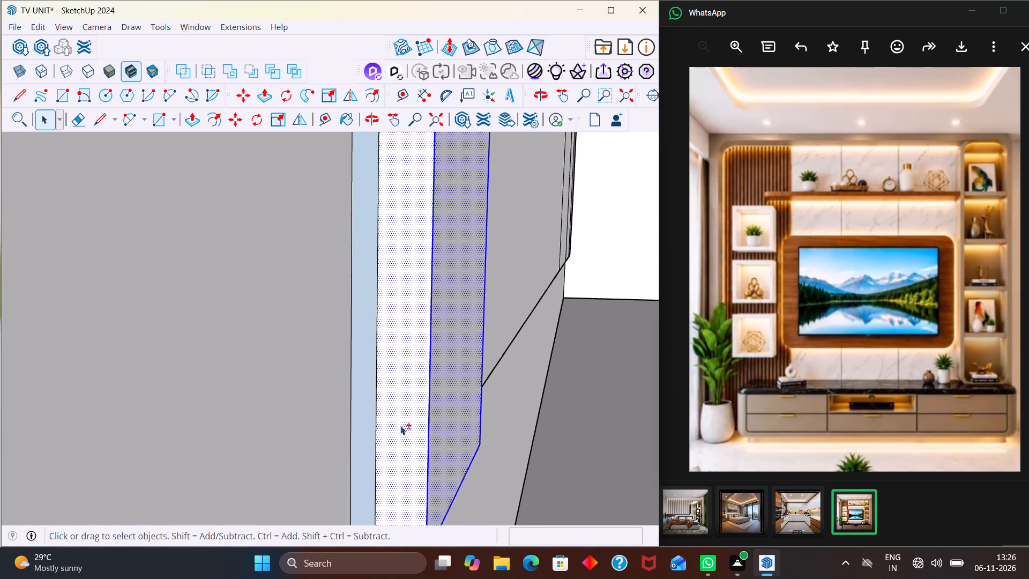
pyautogui.keyDown('shift'); pyautogui.scroll(1, 400, 426); pyautogui.keyUp('shift')
pyautogui.keyDown('shift'); pyautogui.click(370, 427); pyautogui.keyUp('shift')
# Copy the selected slat about 1' 7 7/8" along the panel's bottom edge to the start of the rounded corner.
pyautogui.scroll(-4, 382, 383)
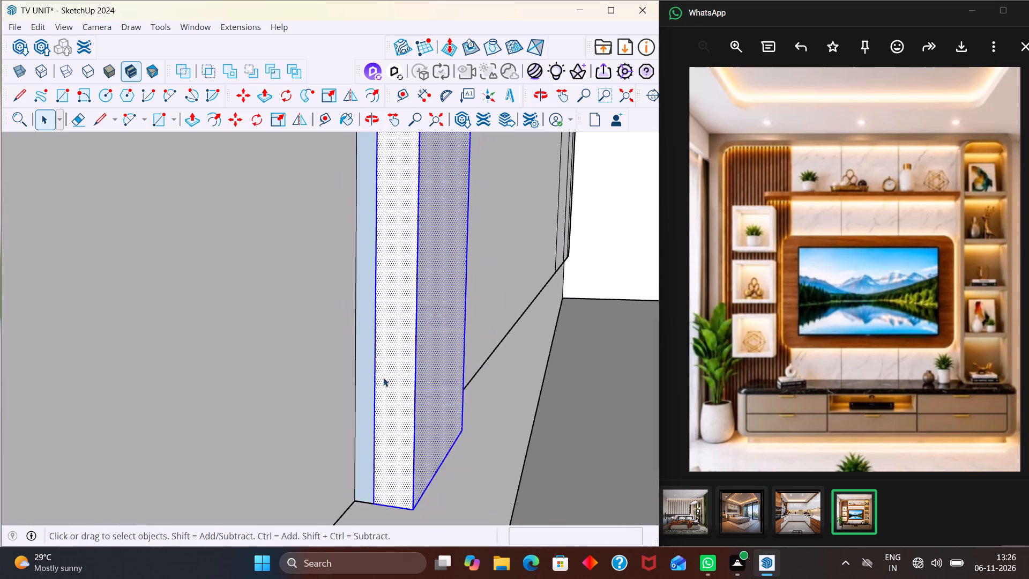
pyautogui.scroll(-14, 383, 377)
pyautogui.moveTo(408, 394); pyautogui.dragTo(331, 401, button='middle')
pyautogui.press('m')
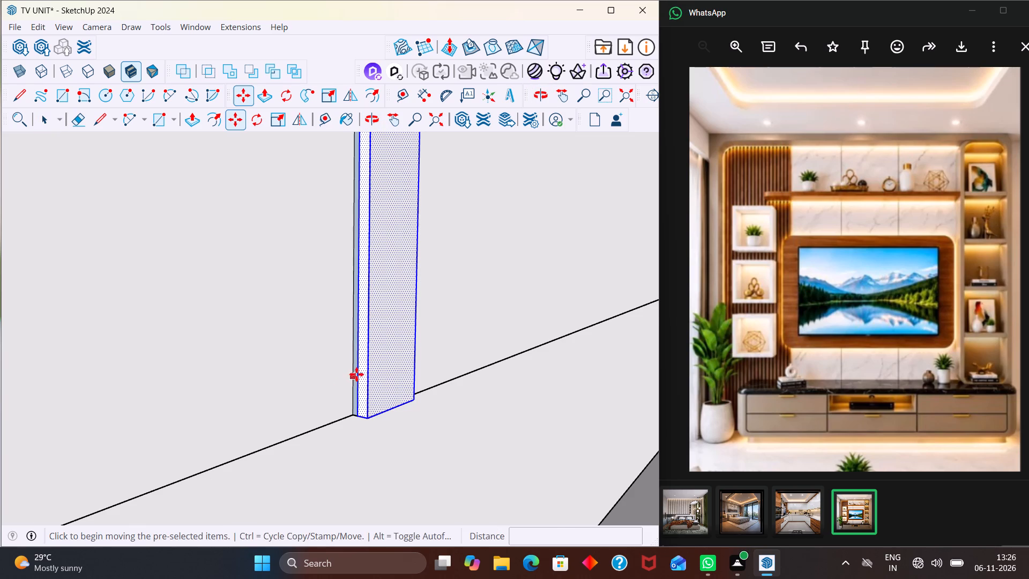
pyautogui.scroll(-3, 356, 374)
pyautogui.moveTo(449, 390); pyautogui.dragTo(250, 388, button='middle')
pyautogui.moveTo(359, 404); pyautogui.dragTo(141, 447, button='middle')
pyautogui.scroll(3, 245, 425)
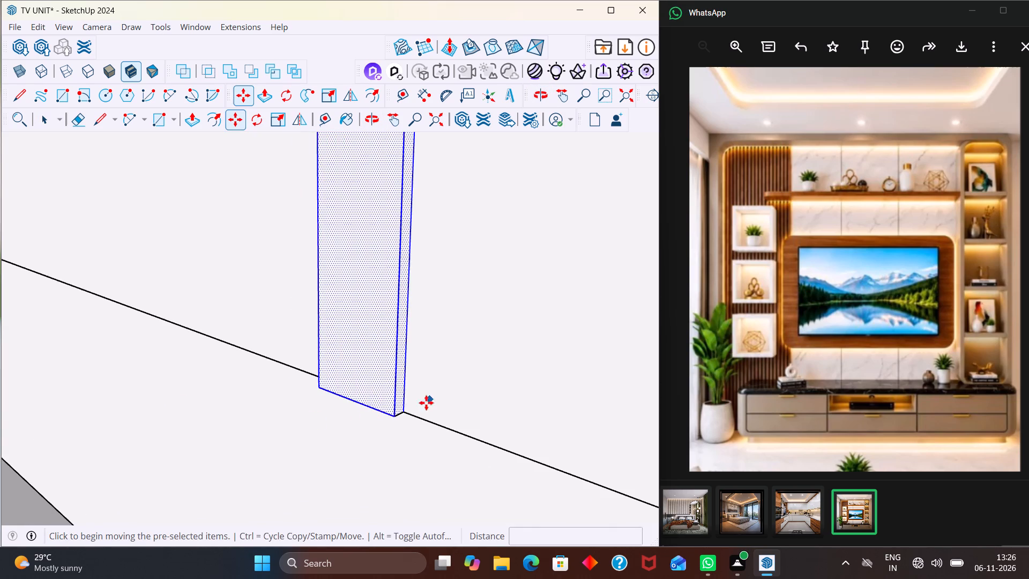
pyautogui.click(406, 411)
pyautogui.scroll(-5, 410, 404)
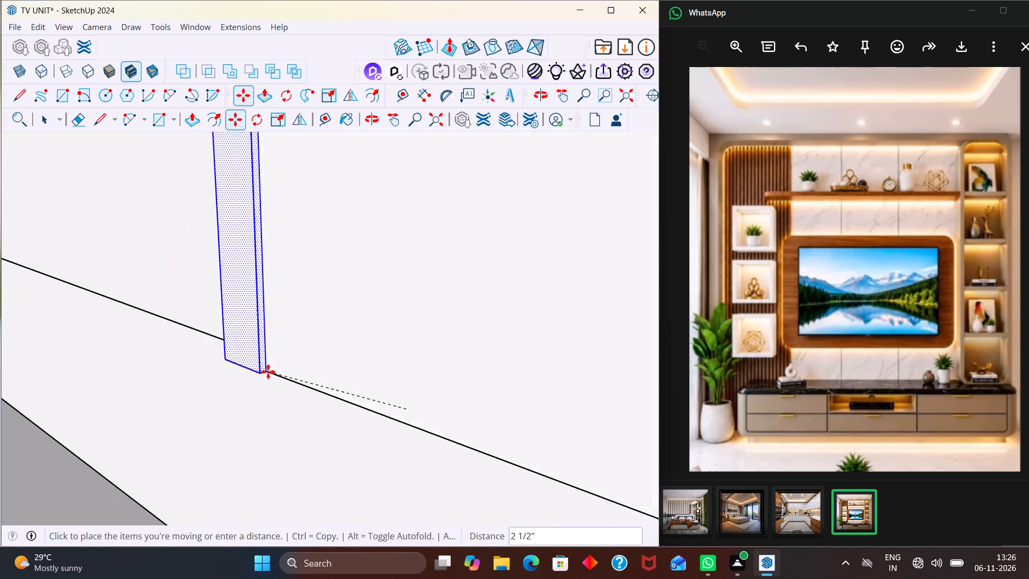
pyautogui.scroll(-15, 278, 373)
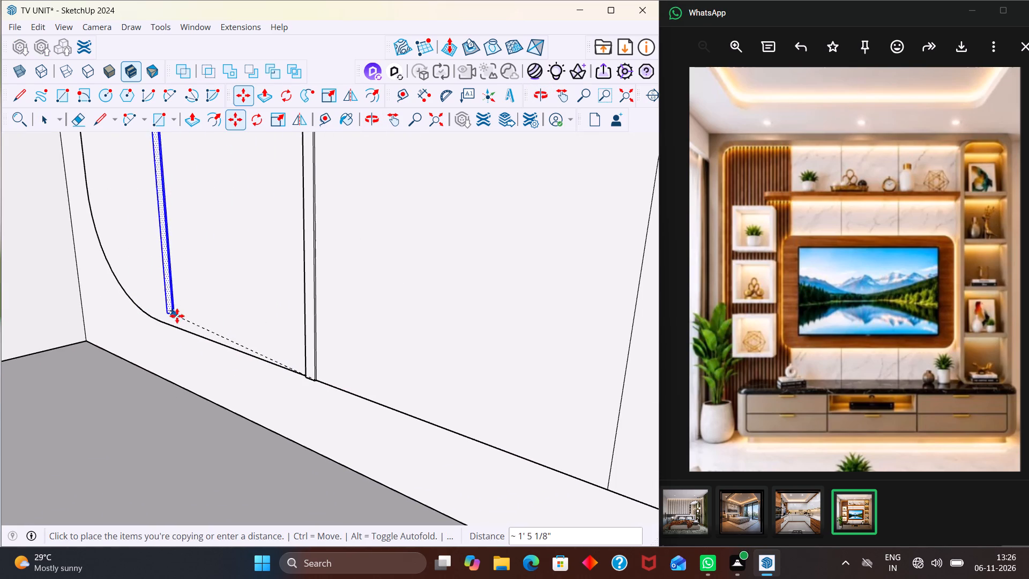
pyautogui.click(160, 320)
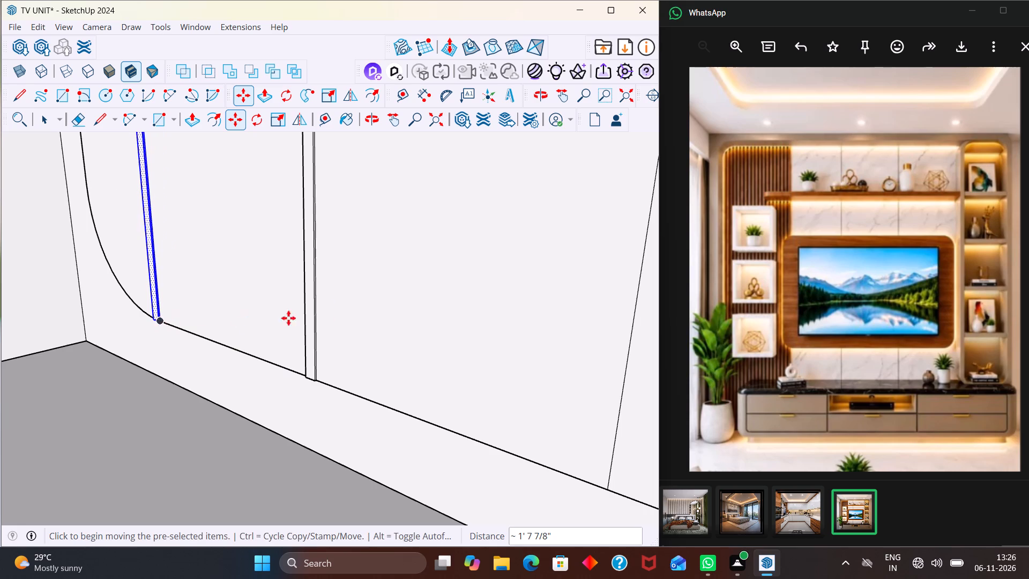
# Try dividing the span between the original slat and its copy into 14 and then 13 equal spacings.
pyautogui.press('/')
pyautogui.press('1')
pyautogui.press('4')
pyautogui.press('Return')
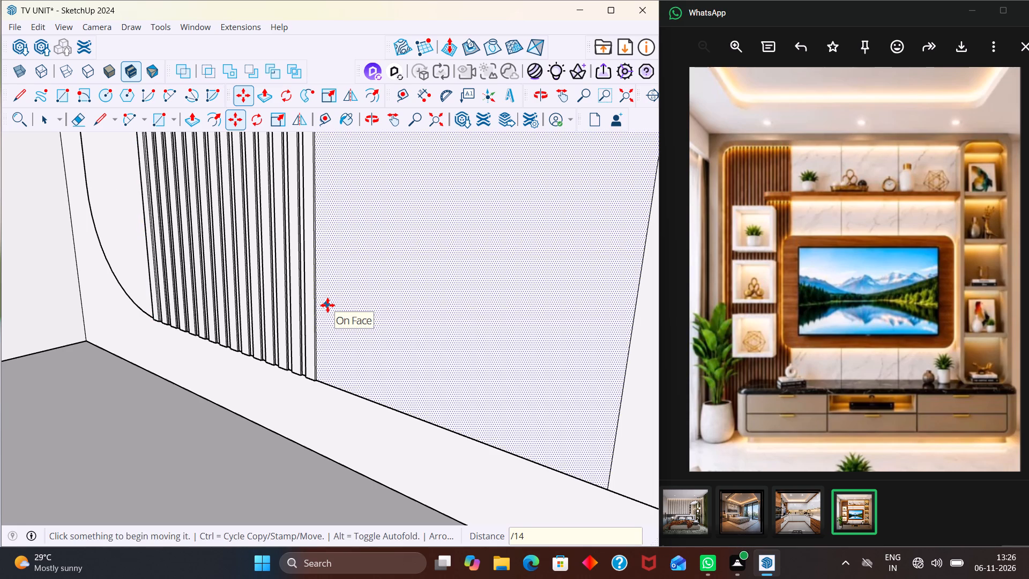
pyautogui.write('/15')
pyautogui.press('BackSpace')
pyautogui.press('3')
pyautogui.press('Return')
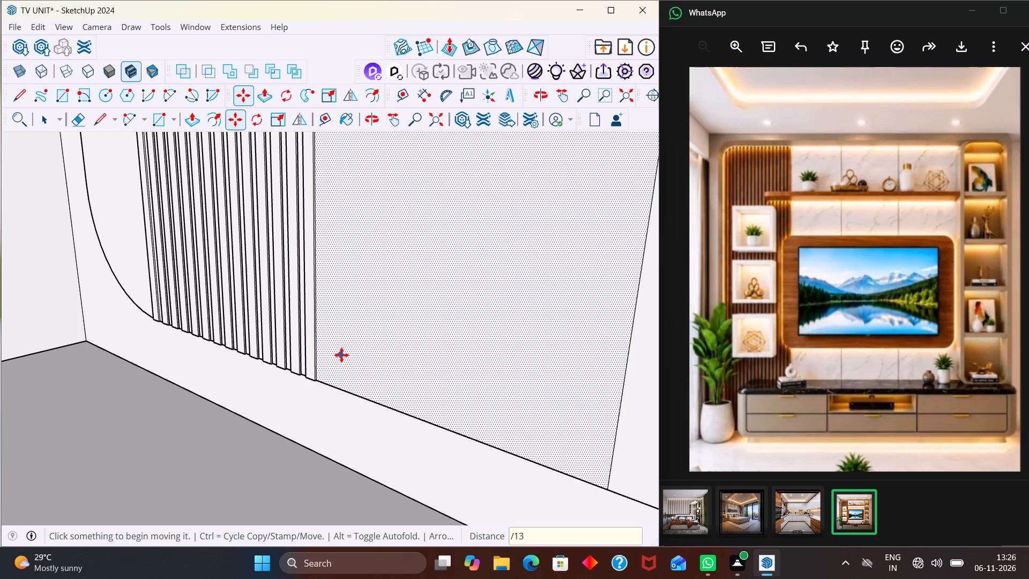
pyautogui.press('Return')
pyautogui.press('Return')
# Divide the span between the original slat and its copy into 10 equal spacings with /10.
pyautogui.scroll(-3, 353, 350)
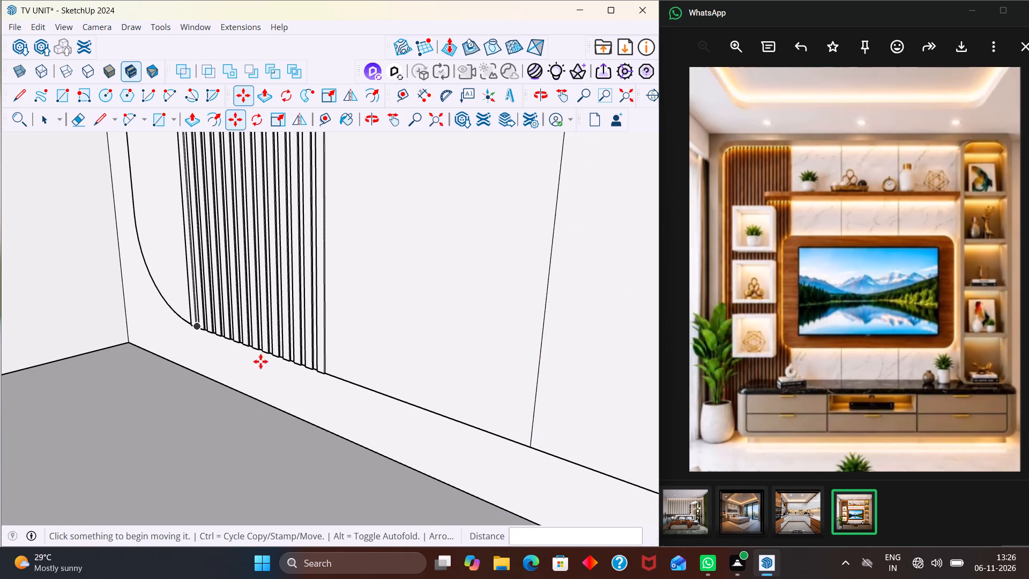
pyautogui.write('//10')
pyautogui.press('Return')
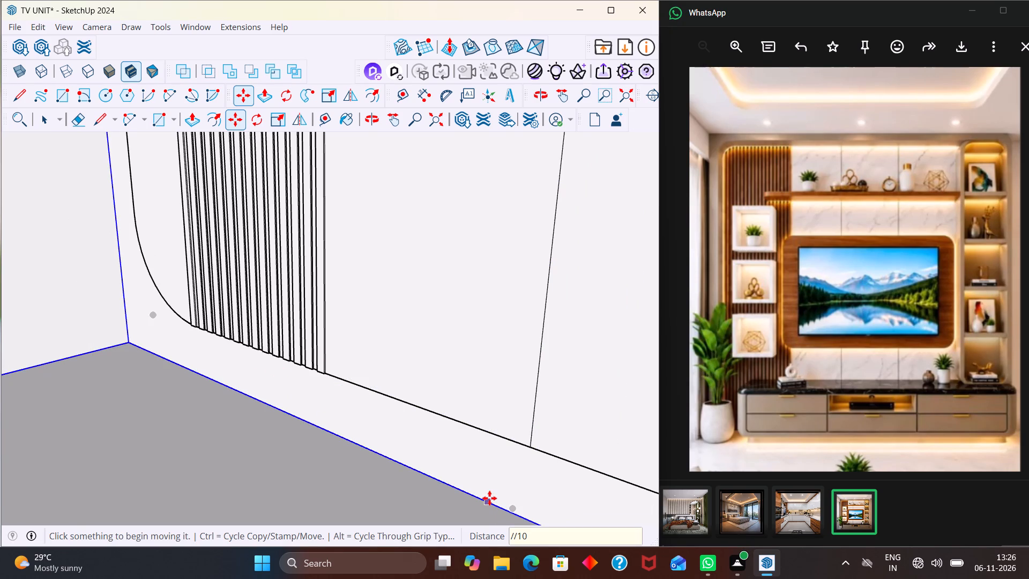
pyautogui.press('BackSpace')
pyautogui.write('8/10')
pyautogui.press('BackSpace')
pyautogui.press('BackSpace')
pyautogui.press('BackSpace')
pyautogui.press('BackSpace')
pyautogui.write('/10')
pyautogui.press('Return')
pyautogui.press('Return')
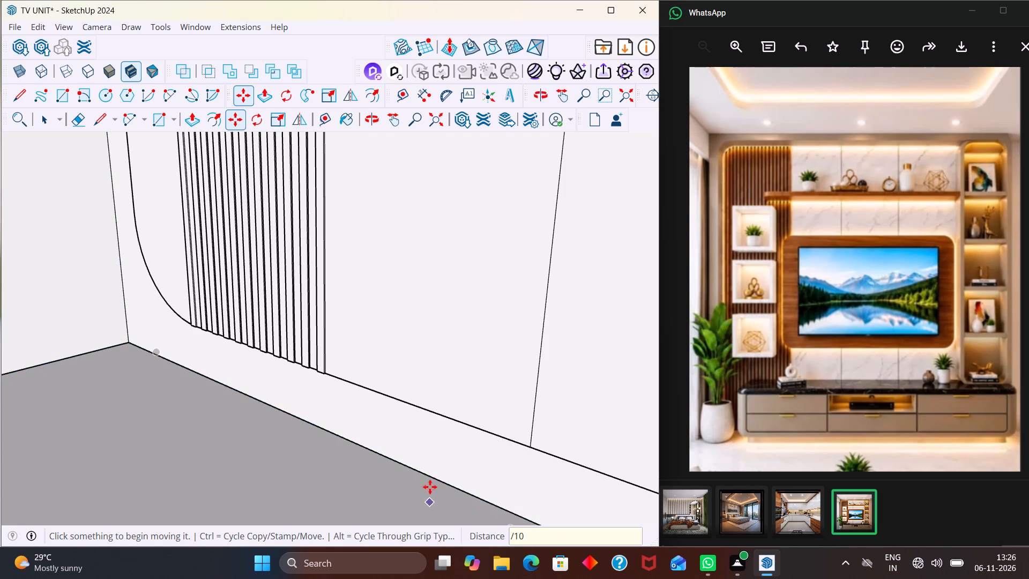
# Examine the slat array on the back panel, especially the top ends near the rounded corner.
pyautogui.scroll(-13, 426, 492)
pyautogui.scroll(-5, 407, 413)
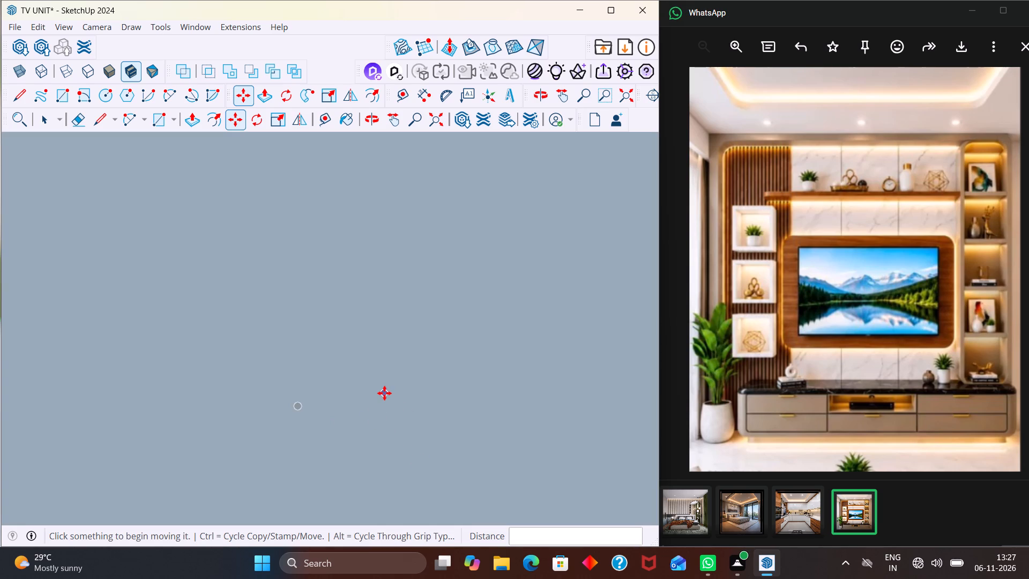
pyautogui.hotkey('shift', 'z')
pyautogui.press('space')
pyautogui.scroll(-6, 379, 399)
pyautogui.moveTo(486, 453); pyautogui.dragTo(539, 435, button='middle')
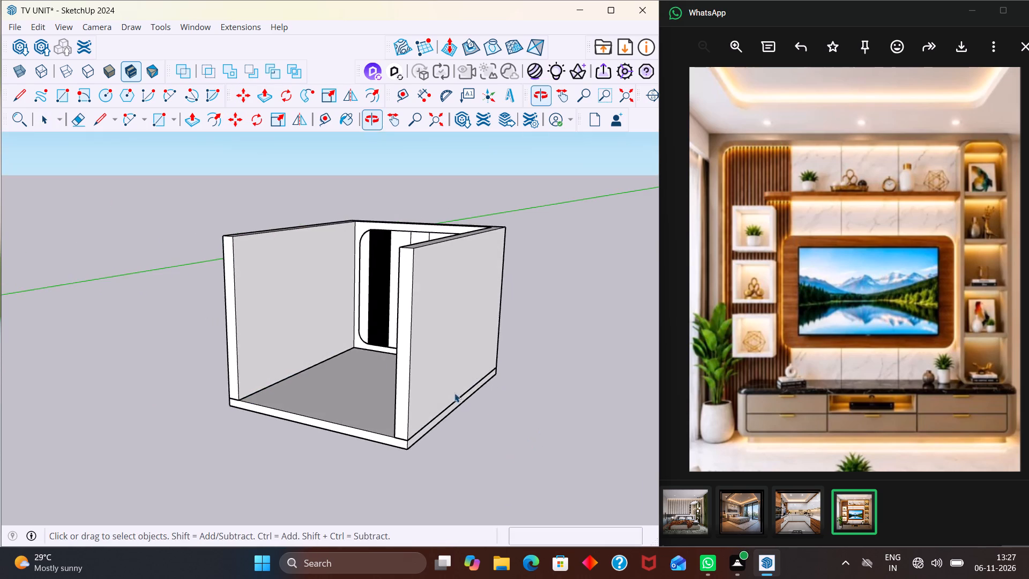
pyautogui.scroll(16, 354, 183)
pyautogui.moveTo(402, 279); pyautogui.dragTo(459, 266, button='middle')
pyautogui.scroll(5, 459, 266)
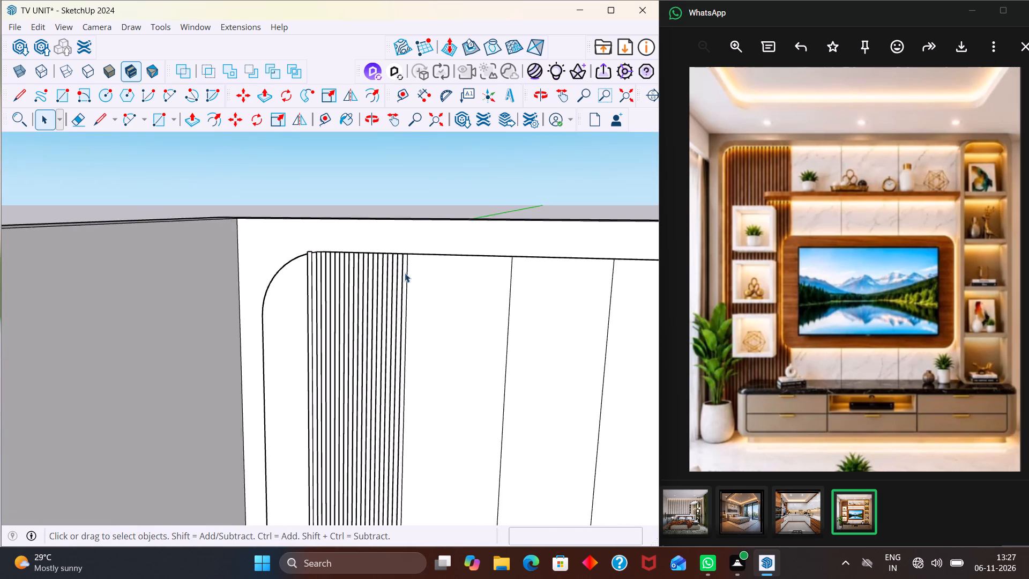
pyautogui.scroll(9, 405, 273)
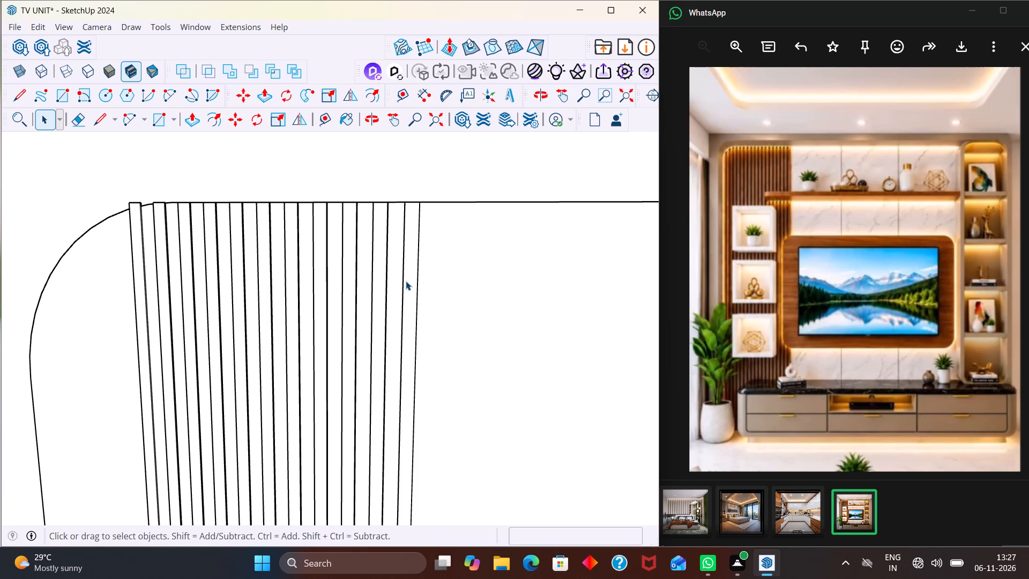
pyautogui.scroll(-5, 12, 256)
pyautogui.scroll(9, 105, 211)
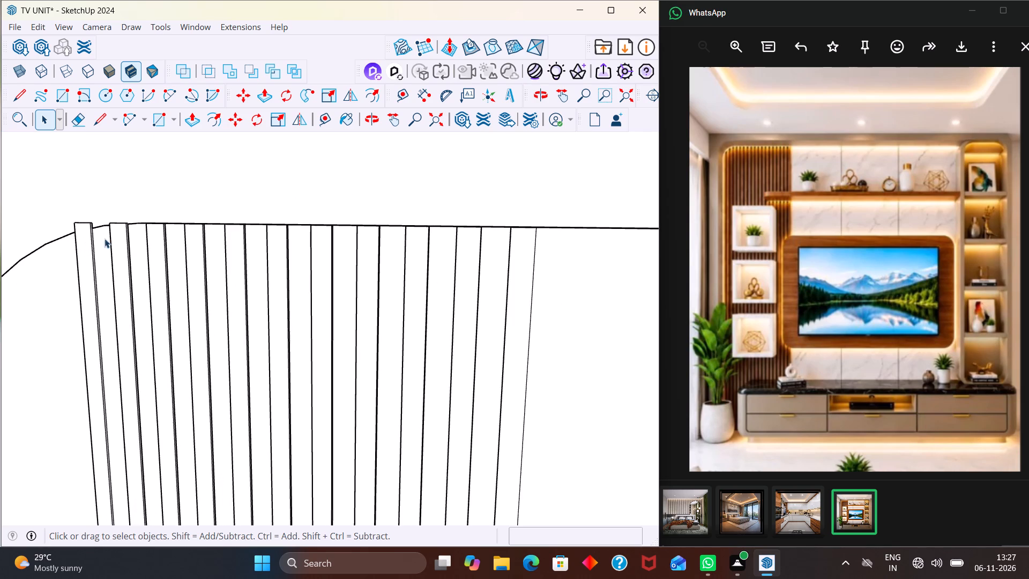
pyautogui.scroll(10, 99, 233)
pyautogui.moveTo(102, 241); pyautogui.dragTo(78, 372, button='middle')
pyautogui.scroll(-2, 80, 372)
pyautogui.moveTo(84, 283); pyautogui.dragTo(91, 353, button='middle')
pyautogui.scroll(-2, 91, 352)
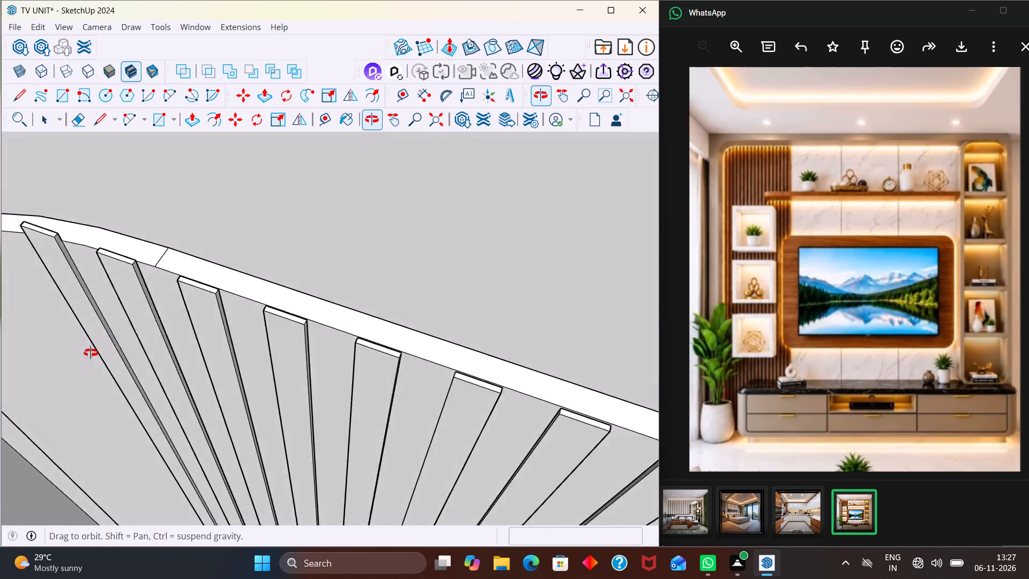
pyautogui.scroll(-2, 91, 353)
pyautogui.moveTo(91, 353); pyautogui.dragTo(101, 353, button='middle')
pyautogui.moveTo(109, 348); pyautogui.dragTo(286, 349, button='middle')
pyautogui.scroll(1, 133, 354)
pyautogui.scroll(-9, 290, 351)
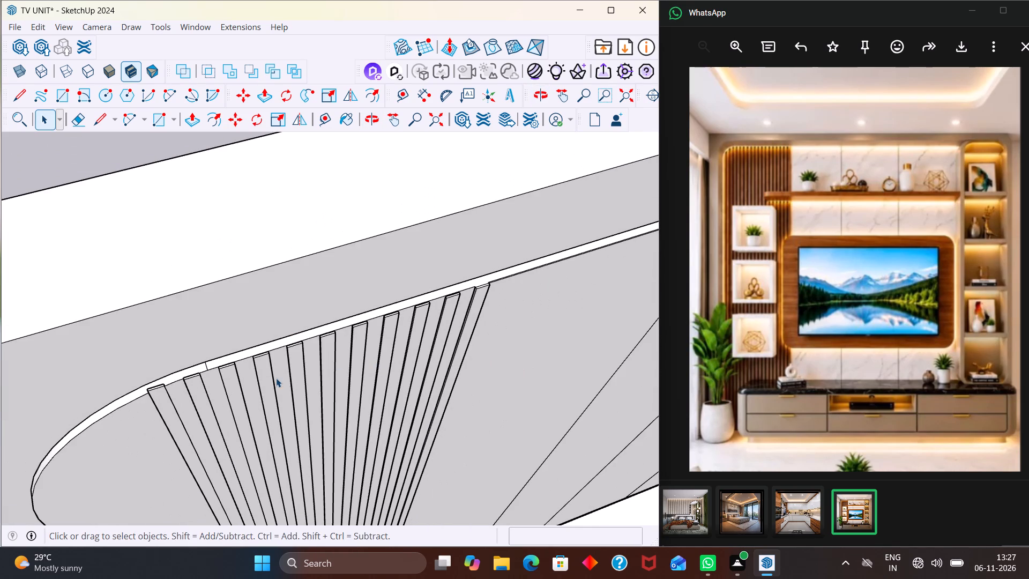
pyautogui.scroll(-3, 190, 342)
pyautogui.moveTo(199, 409); pyautogui.dragTo(171, 417, button='middle')
pyautogui.scroll(8, 161, 398)
# Copy all faces of the end slat nearest the rounded corner about 2 1/8" outward along the panel's curved edge.
pyautogui.doubleClick(183, 363)
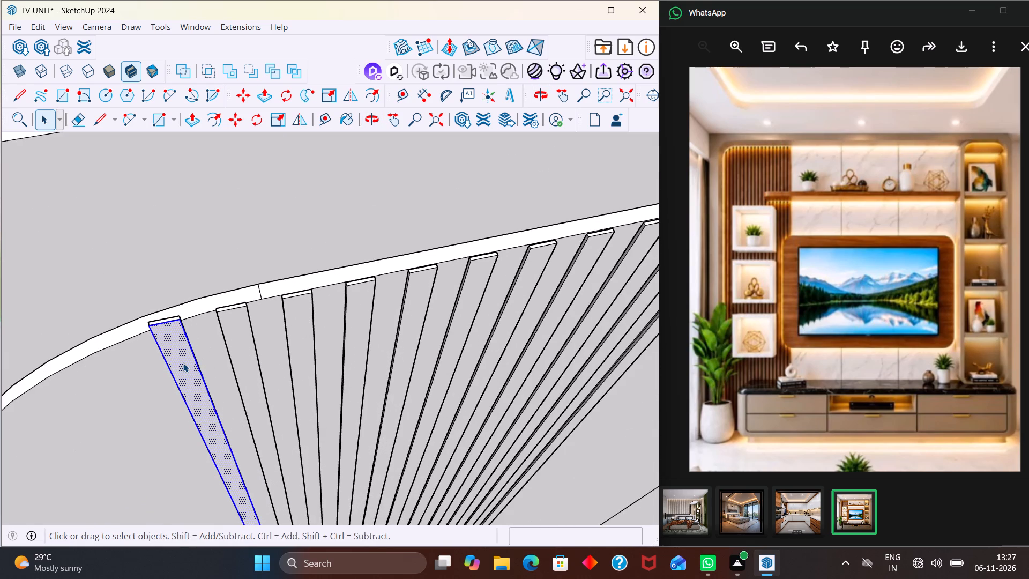
pyautogui.click(183, 363)
pyautogui.click(182, 361)
pyautogui.scroll(3, 160, 302)
pyautogui.moveTo(168, 310); pyautogui.dragTo(195, 430, button='middle')
pyautogui.scroll(3, 187, 411)
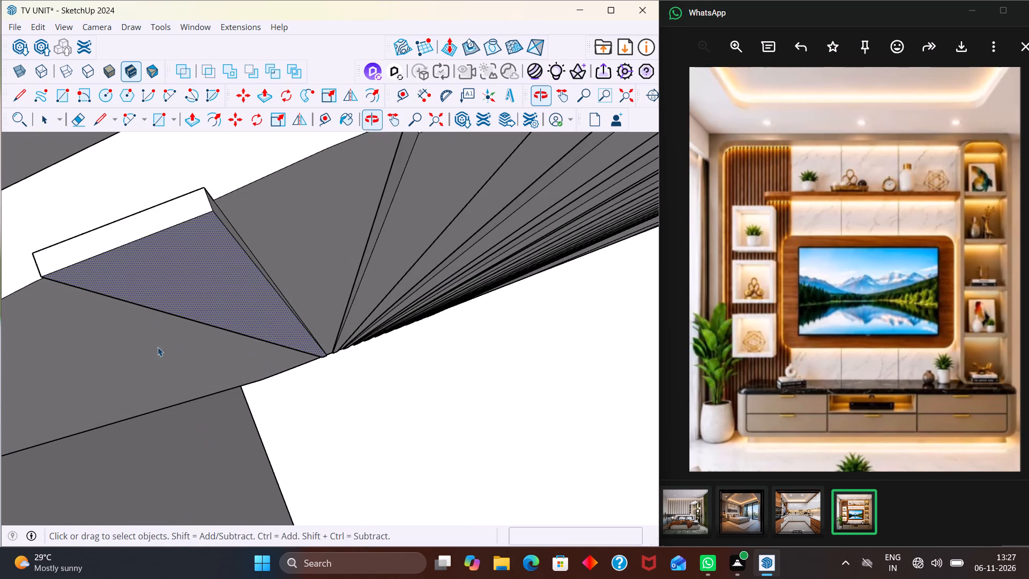
pyautogui.click(93, 245)
pyautogui.doubleClick(96, 236)
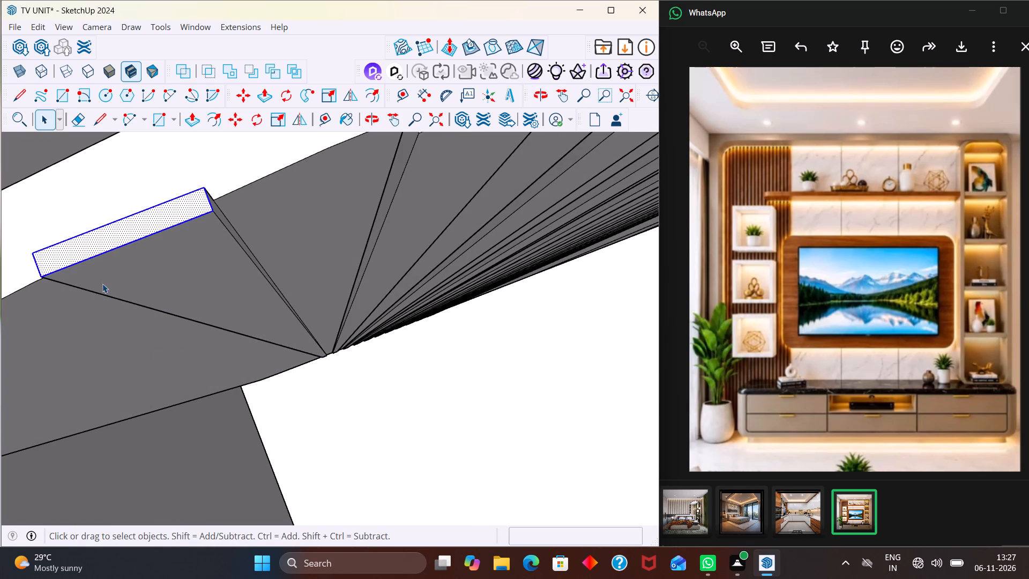
pyautogui.keyDown('shift'); pyautogui.doubleClick(103, 284); pyautogui.keyUp('shift')
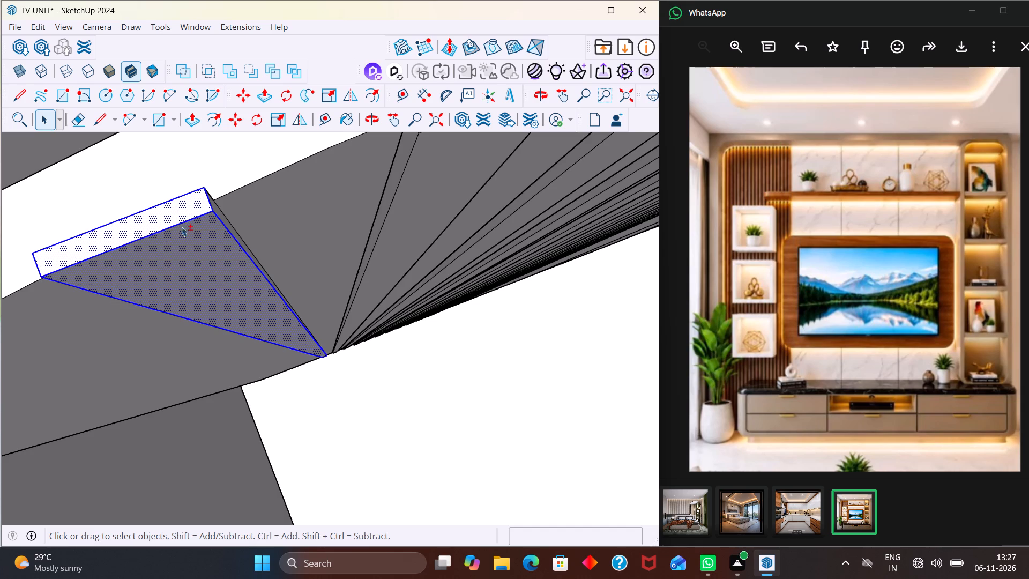
pyautogui.keyDown('shift'); pyautogui.moveTo(265, 219); pyautogui.dragTo(0, 261, button='middle'); pyautogui.keyUp('shift')
pyautogui.keyDown('shift'); pyautogui.scroll(1, 5, 256); pyautogui.keyUp('shift')
pyautogui.keyDown('shift'); pyautogui.scroll(-1, 106, 302); pyautogui.keyUp('shift')
pyautogui.keyDown('shift'); pyautogui.moveTo(113, 310); pyautogui.dragTo(118, 321, button='middle'); pyautogui.keyUp('shift')
pyautogui.keyDown('shift'); pyautogui.click(86, 321); pyautogui.keyUp('shift')
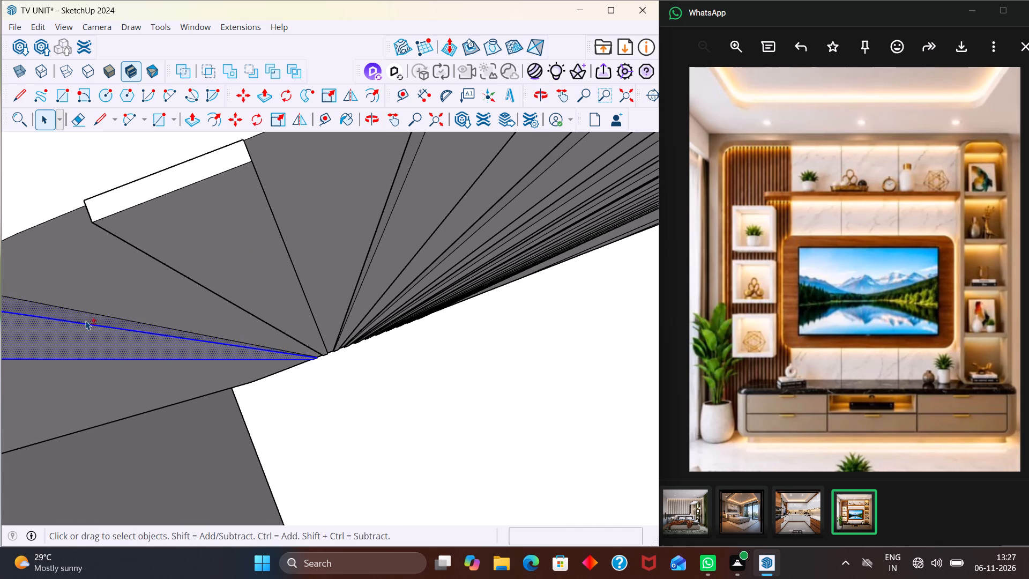
pyautogui.keyDown('shift'); pyautogui.click(76, 316); pyautogui.keyUp('shift')
pyautogui.keyDown('shift'); pyautogui.moveTo(77, 319); pyautogui.dragTo(153, 392, button='middle'); pyautogui.keyUp('shift')
pyautogui.keyDown('shift'); pyautogui.scroll(3, 155, 397); pyautogui.keyUp('shift')
pyautogui.keyDown('shift'); pyautogui.click(122, 385); pyautogui.keyUp('shift')
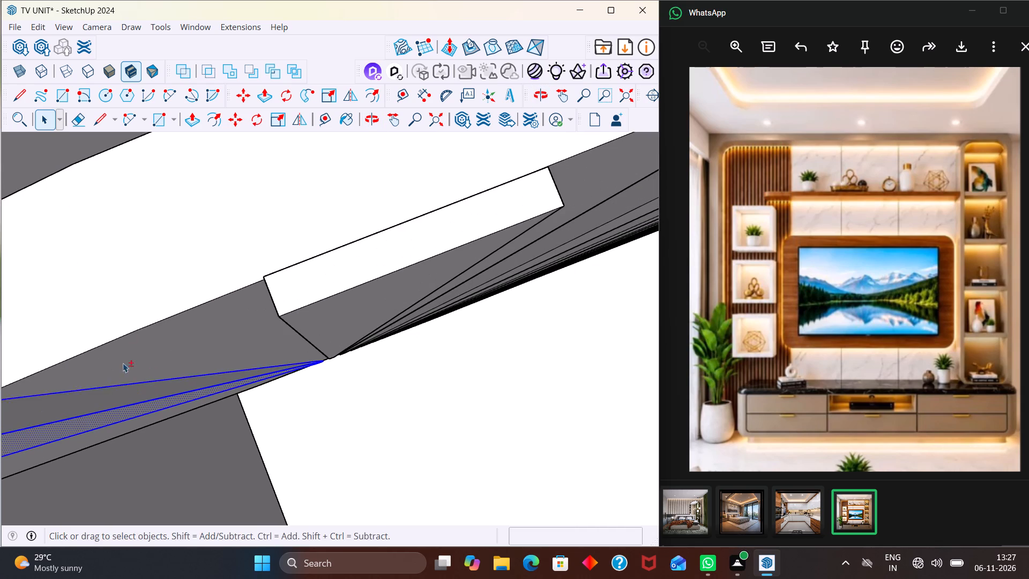
pyautogui.keyDown('shift'); pyautogui.scroll(-13, 126, 325); pyautogui.keyUp('shift')
pyautogui.keyDown('shift'); pyautogui.moveTo(85, 423); pyautogui.dragTo(199, 240, button='middle'); pyautogui.keyUp('shift')
pyautogui.keyDown('shift'); pyautogui.scroll(-9, 180, 287); pyautogui.keyUp('shift')
pyautogui.keyDown('shift'); pyautogui.scroll(3, 199, 238); pyautogui.keyUp('shift')
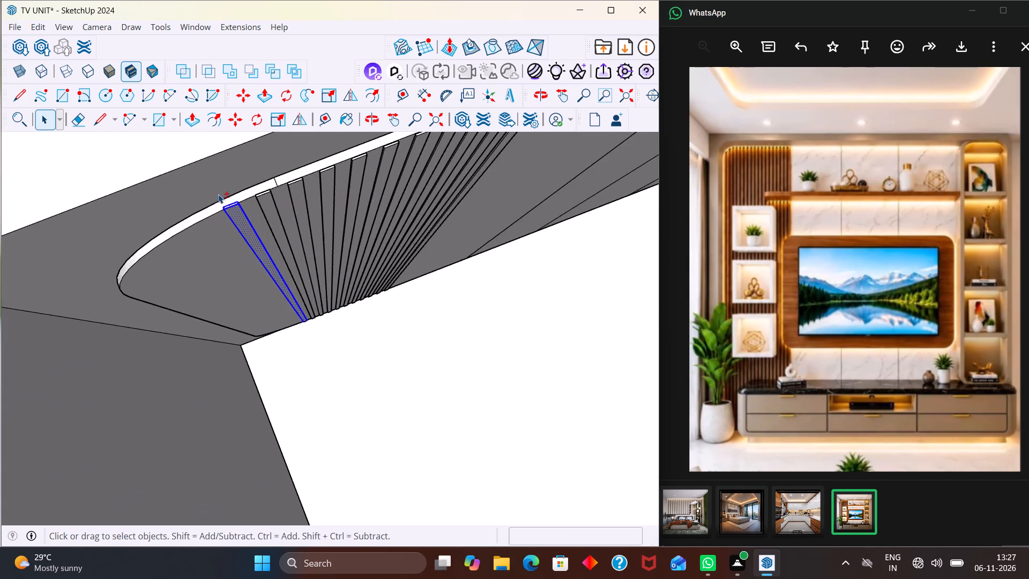
pyautogui.keyDown('shift'); pyautogui.scroll(14, 218, 194); pyautogui.keyUp('shift')
pyautogui.keyDown('shift'); pyautogui.moveTo(184, 237); pyautogui.dragTo(264, 207, button='middle'); pyautogui.keyUp('shift')
pyautogui.keyDown('shift'); pyautogui.scroll(4, 277, 202); pyautogui.keyUp('shift')
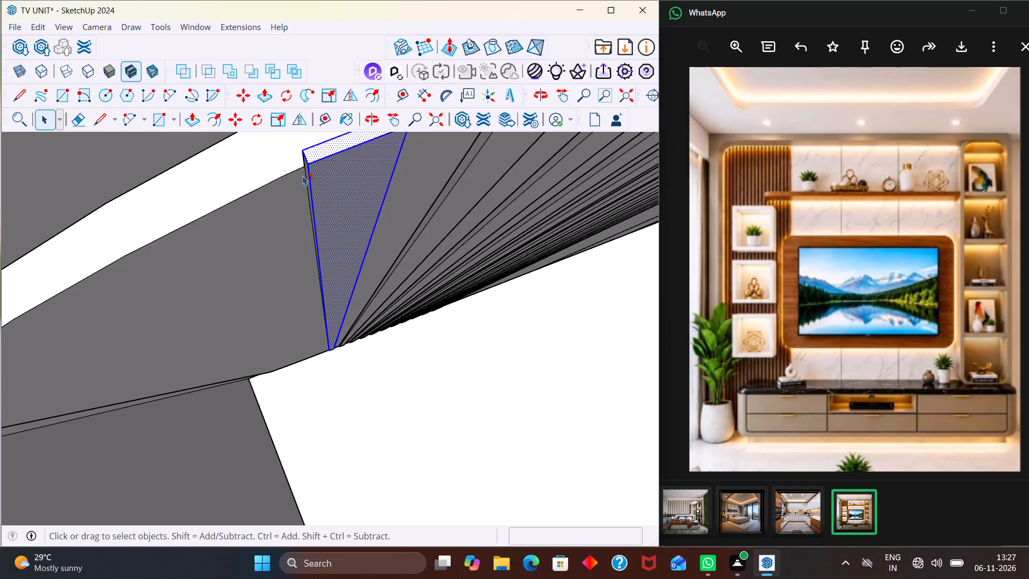
pyautogui.keyDown('shift'); pyautogui.moveTo(319, 221); pyautogui.dragTo(363, 196, button='middle'); pyautogui.keyUp('shift')
pyautogui.keyDown('shift'); pyautogui.scroll(3, 363, 196); pyautogui.keyUp('shift')
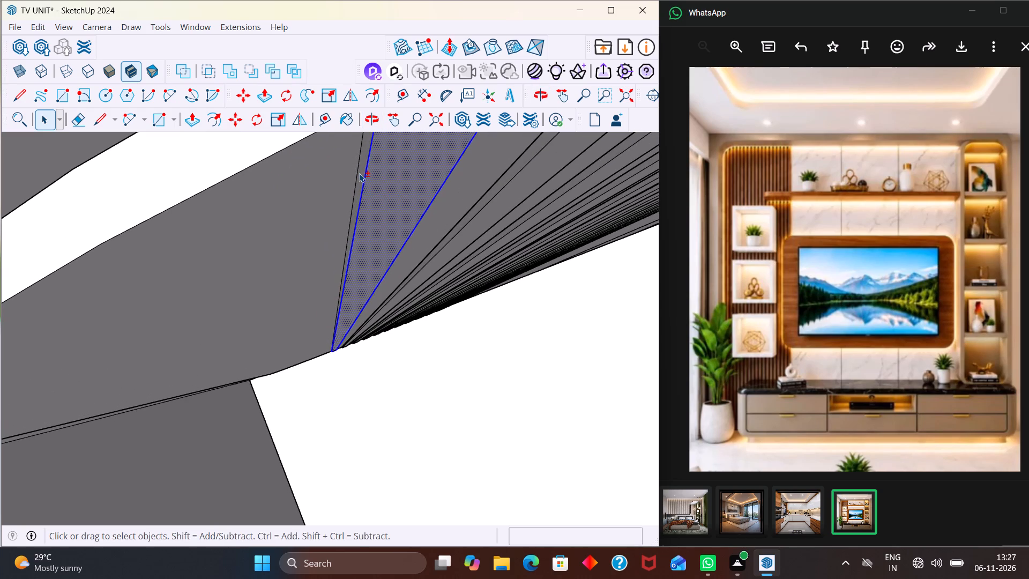
pyautogui.keyDown('shift'); pyautogui.click(358, 168); pyautogui.keyUp('shift')
pyautogui.keyDown('shift'); pyautogui.scroll(3, 354, 169); pyautogui.keyUp('shift')
pyautogui.keyDown('shift'); pyautogui.click(363, 174); pyautogui.keyUp('shift')
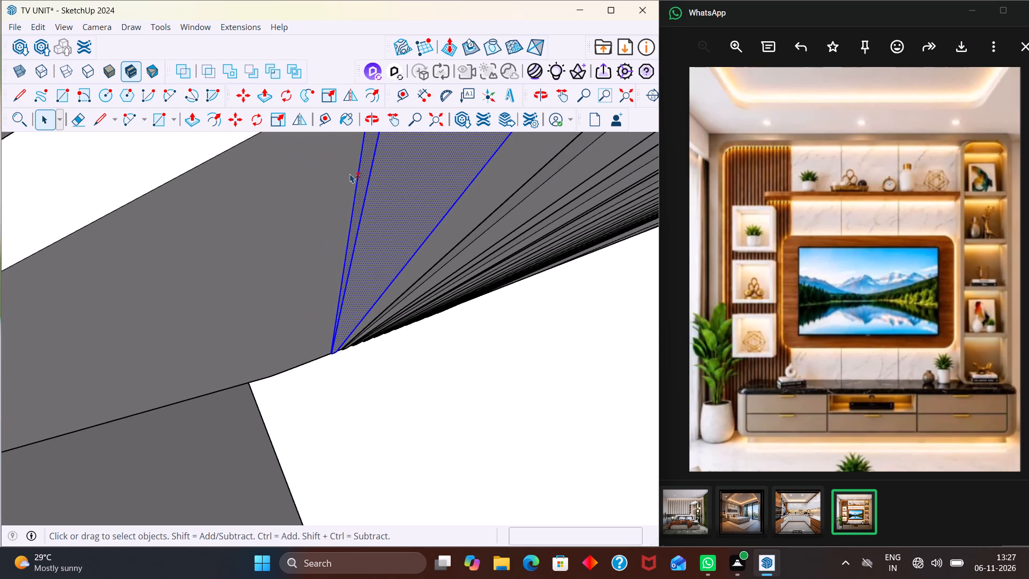
pyautogui.keyDown('shift'); pyautogui.scroll(-17, 345, 177); pyautogui.keyUp('shift')
pyautogui.press('m')
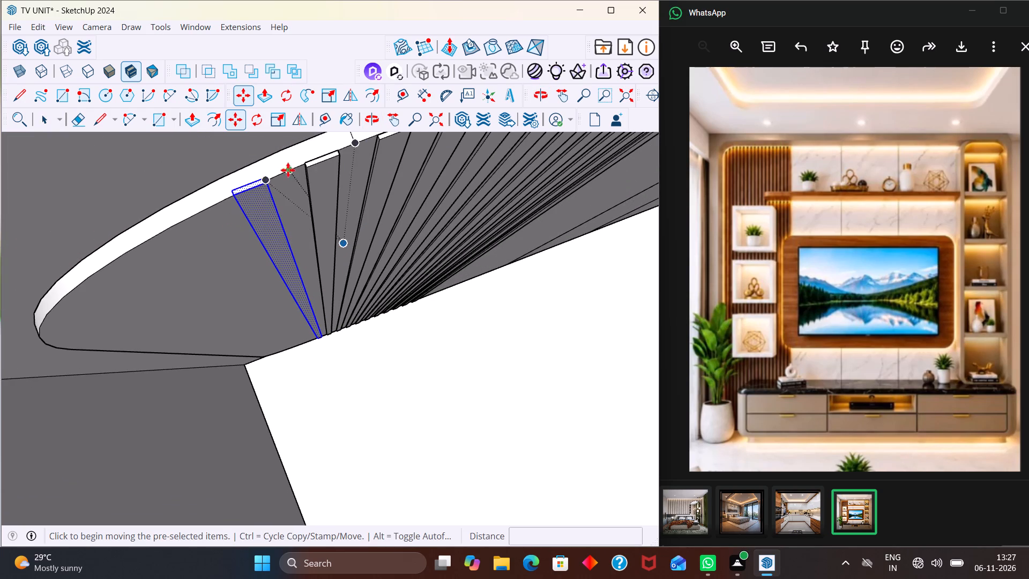
pyautogui.click(262, 181)
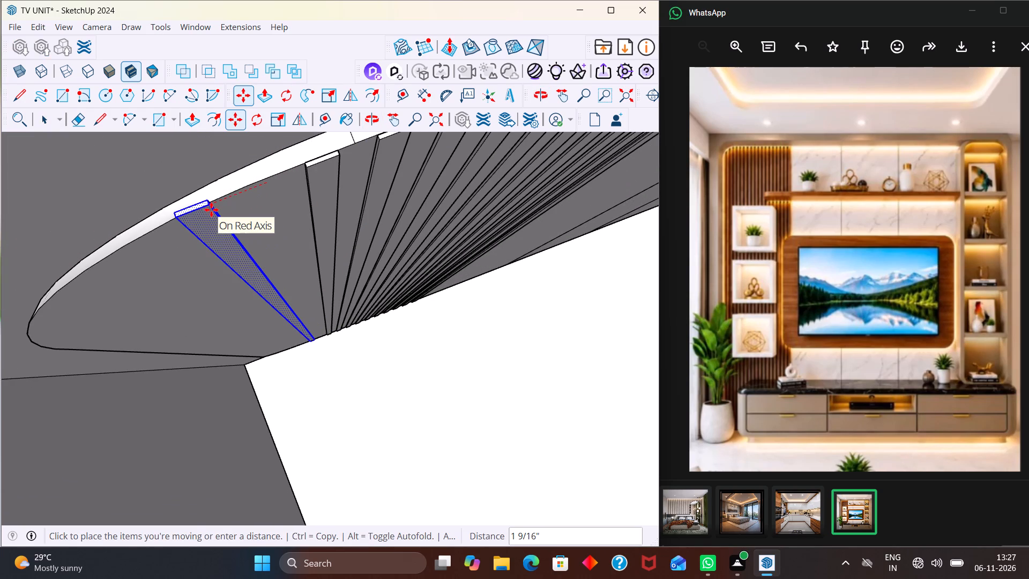
pyautogui.scroll(-3, 466, 234)
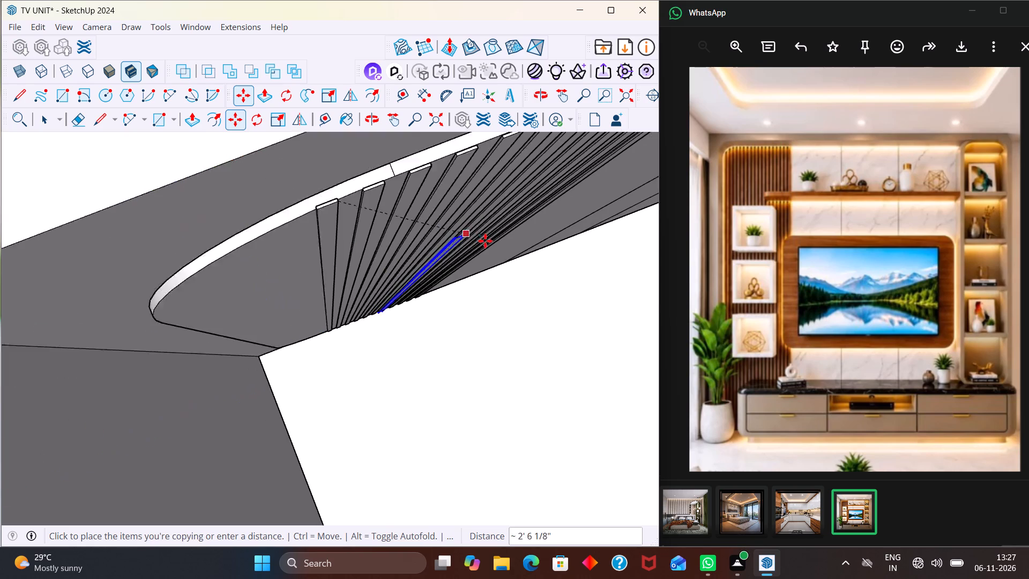
pyautogui.scroll(-2, 485, 241)
pyautogui.moveTo(446, 299); pyautogui.dragTo(396, 141, button='middle')
pyautogui.moveTo(377, 278); pyautogui.dragTo(282, 248, button='middle')
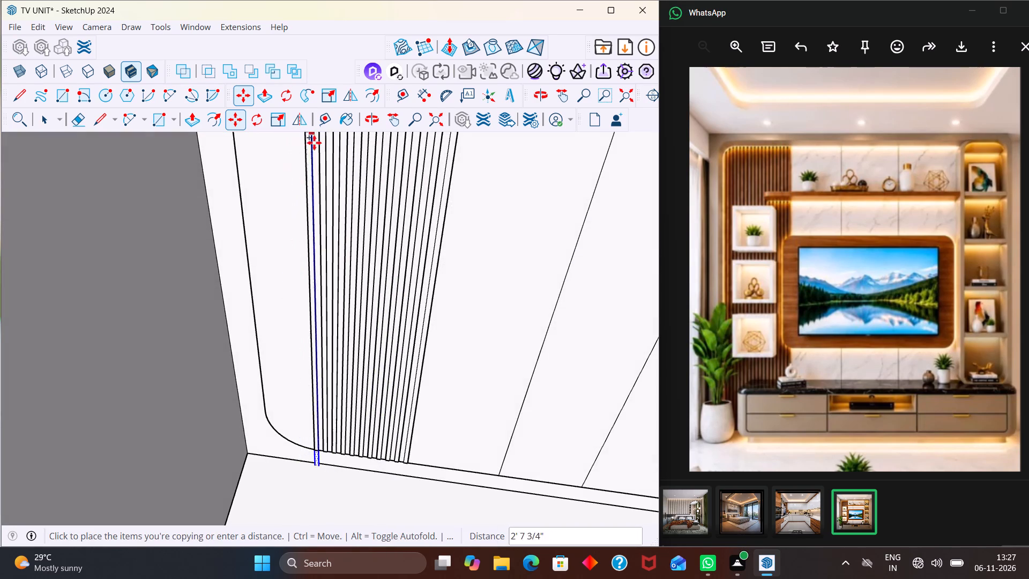
pyautogui.scroll(-1, 316, 145)
pyautogui.scroll(-12, 338, 210)
pyautogui.scroll(4, 318, 129)
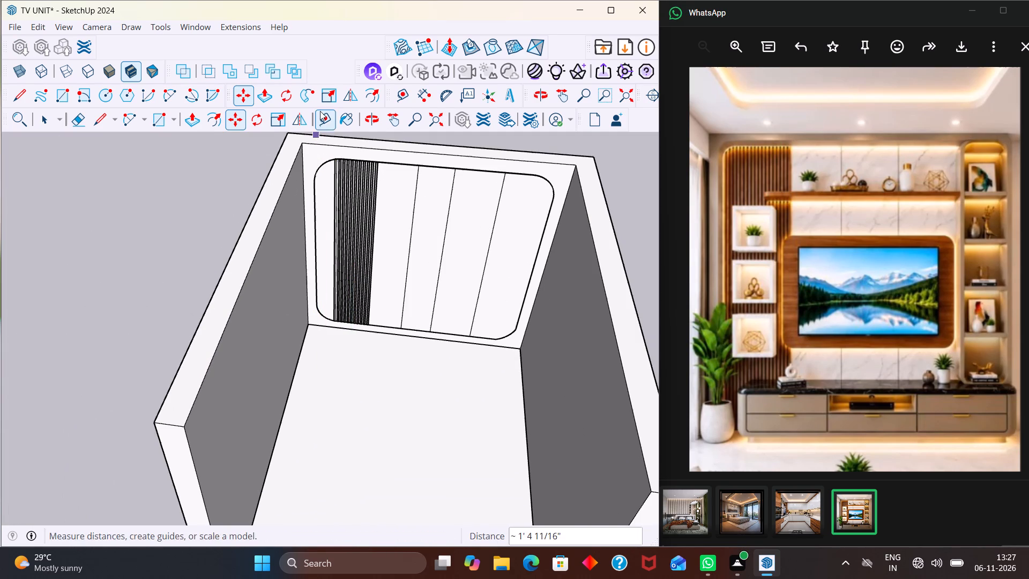
pyautogui.scroll(12, 340, 129)
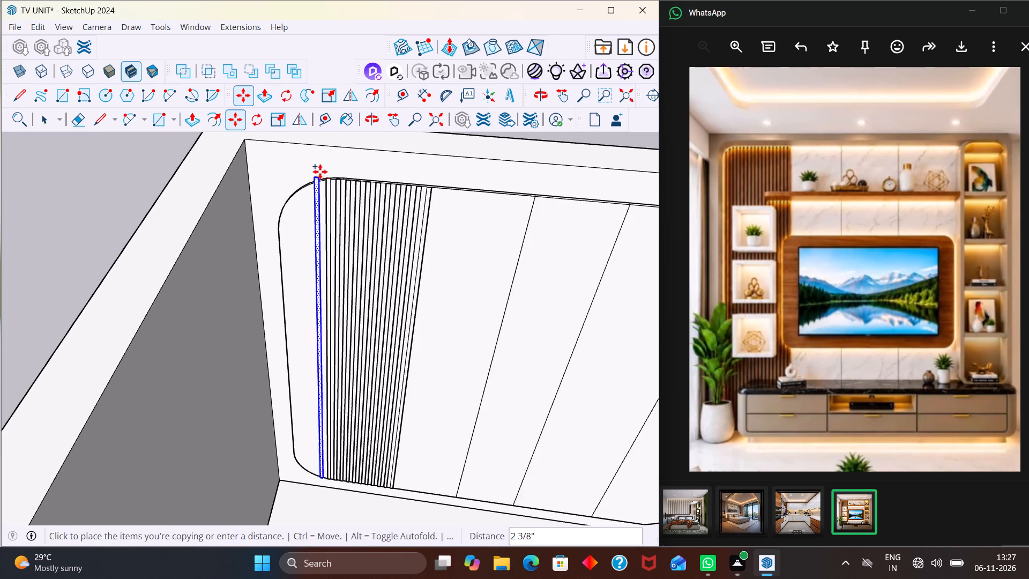
pyautogui.scroll(3, 320, 172)
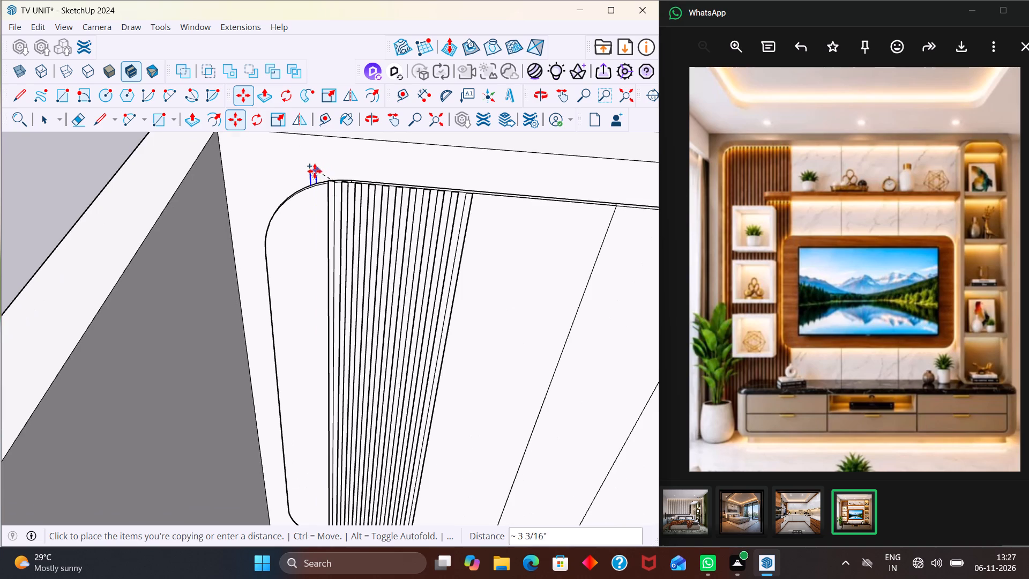
pyautogui.scroll(4, 314, 184)
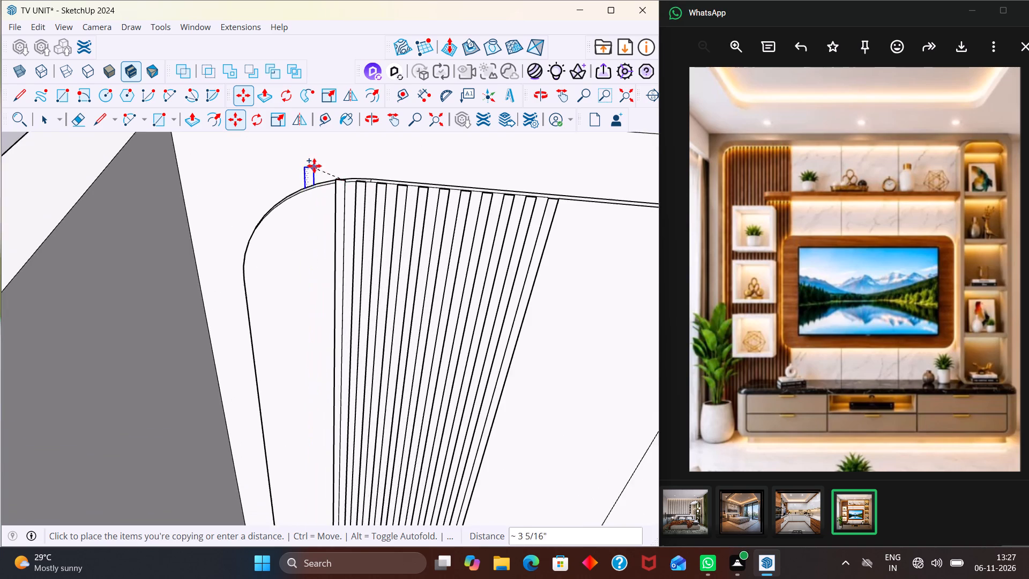
pyautogui.scroll(4, 314, 166)
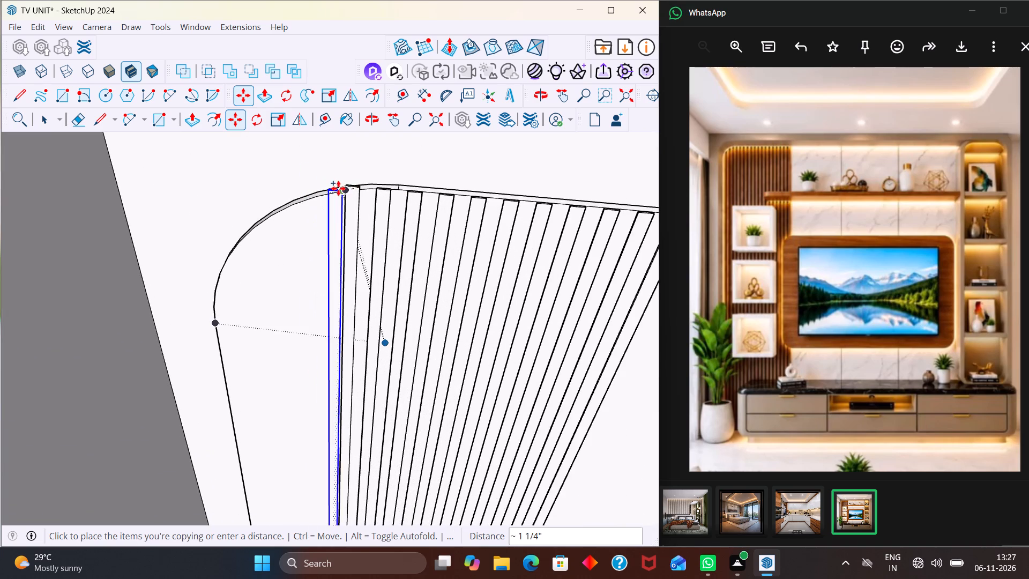
pyautogui.moveTo(327, 191); pyautogui.dragTo(518, 209, button='middle')
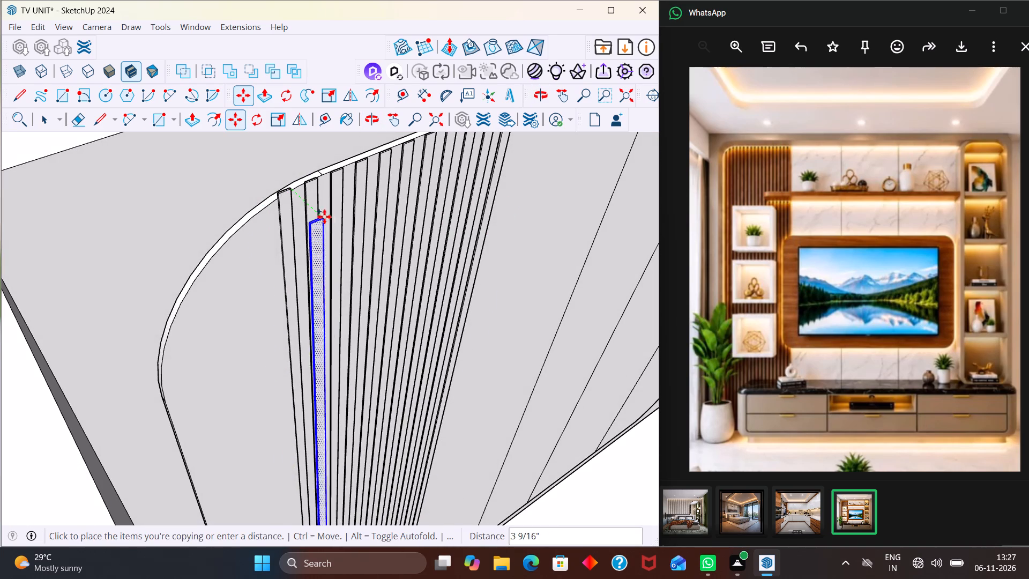
pyautogui.click(262, 209)
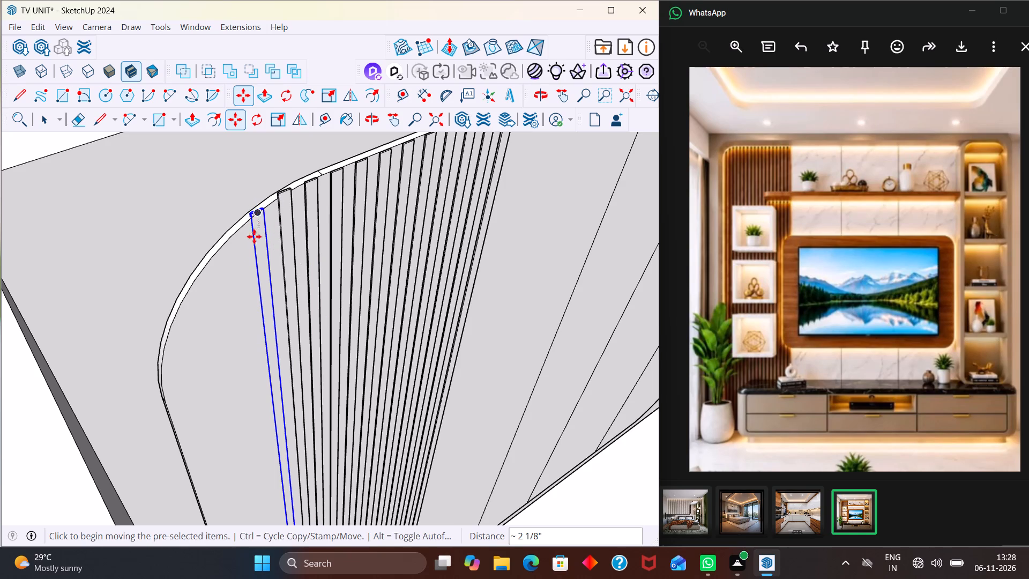
# Add two more slat copies further around the rounded corner, offset about 1 13/16" and 1 7/8" in succession.
pyautogui.click(260, 210)
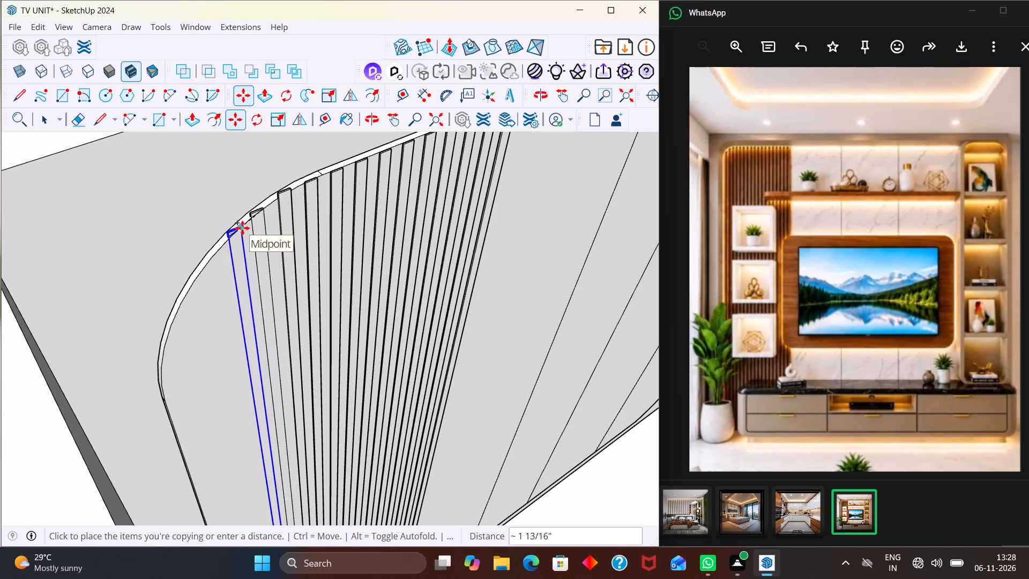
pyautogui.click(243, 226)
pyautogui.scroll(-5, 274, 209)
pyautogui.moveTo(275, 248); pyautogui.dragTo(226, 246, button='middle')
pyautogui.scroll(3, 252, 205)
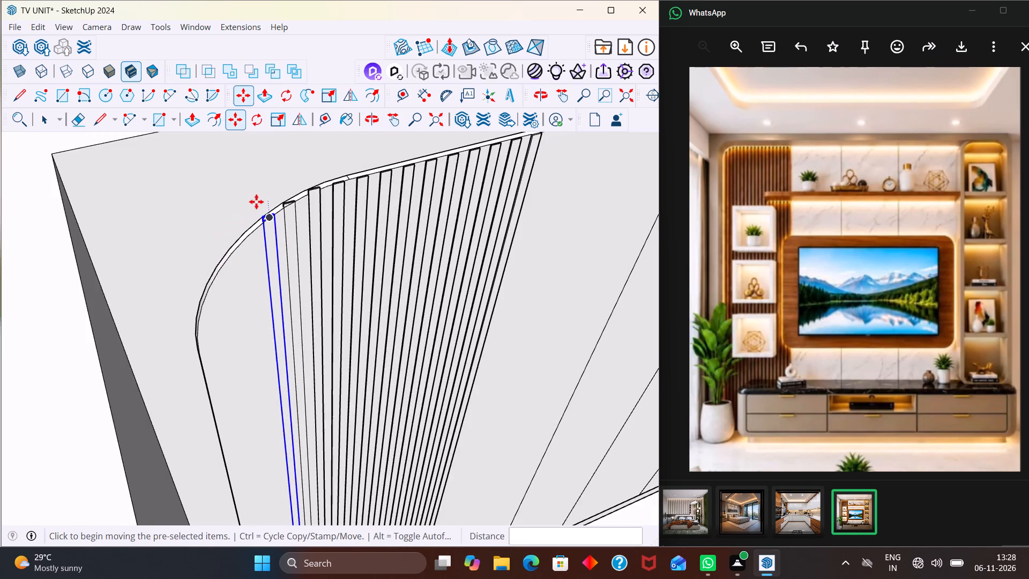
pyautogui.scroll(8, 256, 202)
pyautogui.click(260, 228)
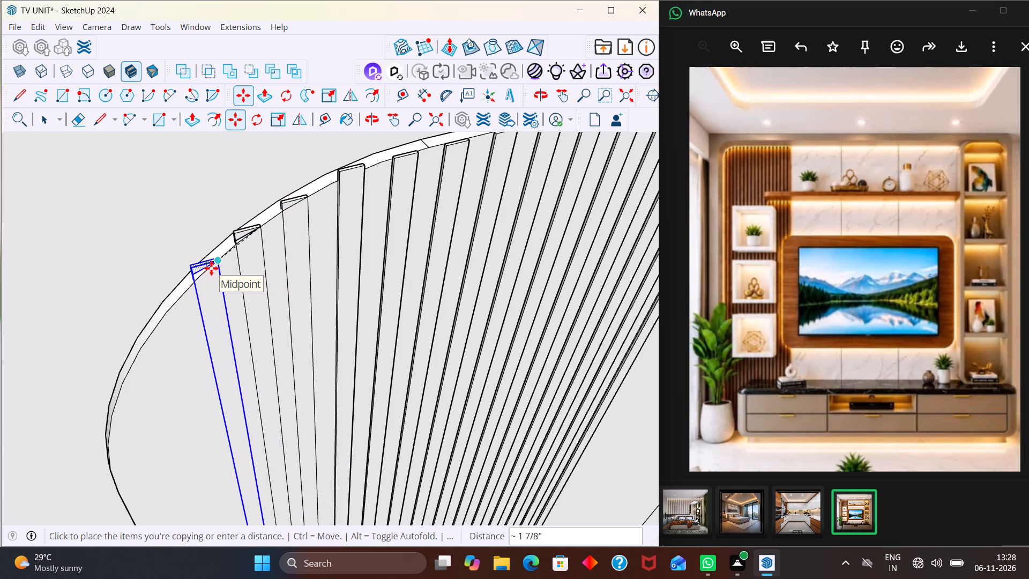
pyautogui.click(211, 268)
# Add two more slat copies down the rounded corner's edge, offset about 2 5/8" and 3 5/8" in succession.
pyautogui.click(219, 262)
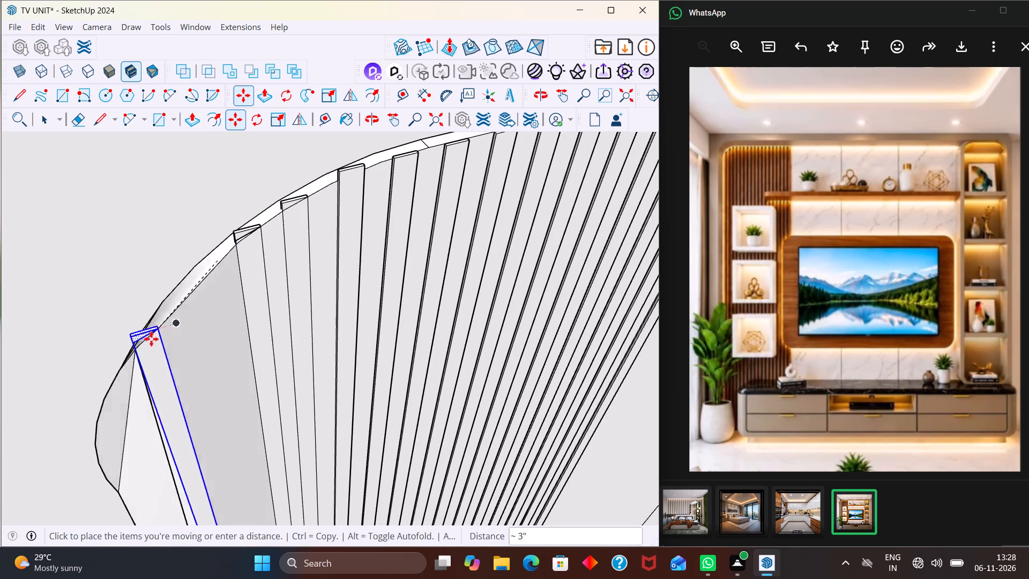
pyautogui.click(165, 315)
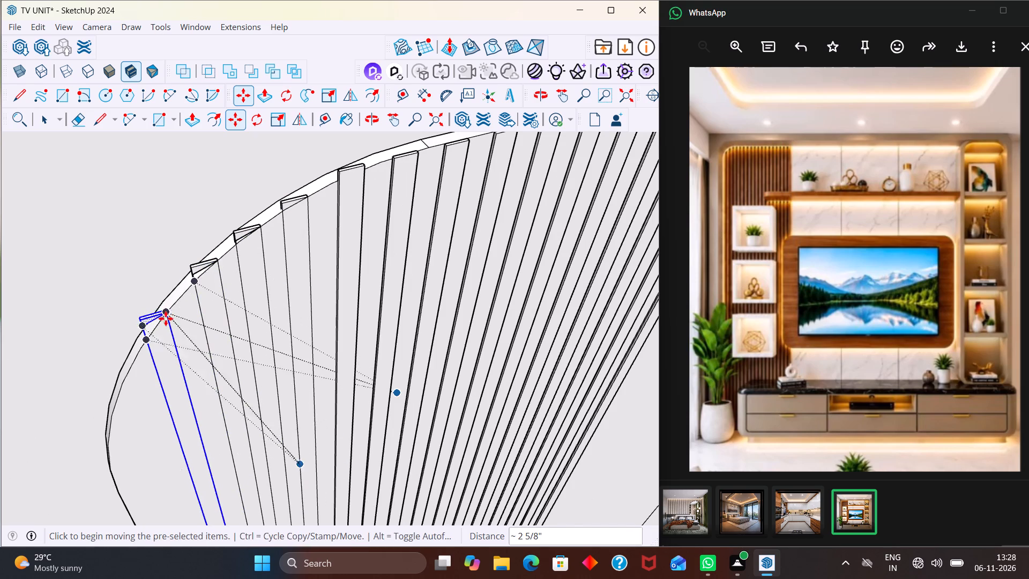
pyautogui.scroll(-5, 166, 322)
pyautogui.moveTo(172, 320); pyautogui.dragTo(179, 263, button='middle')
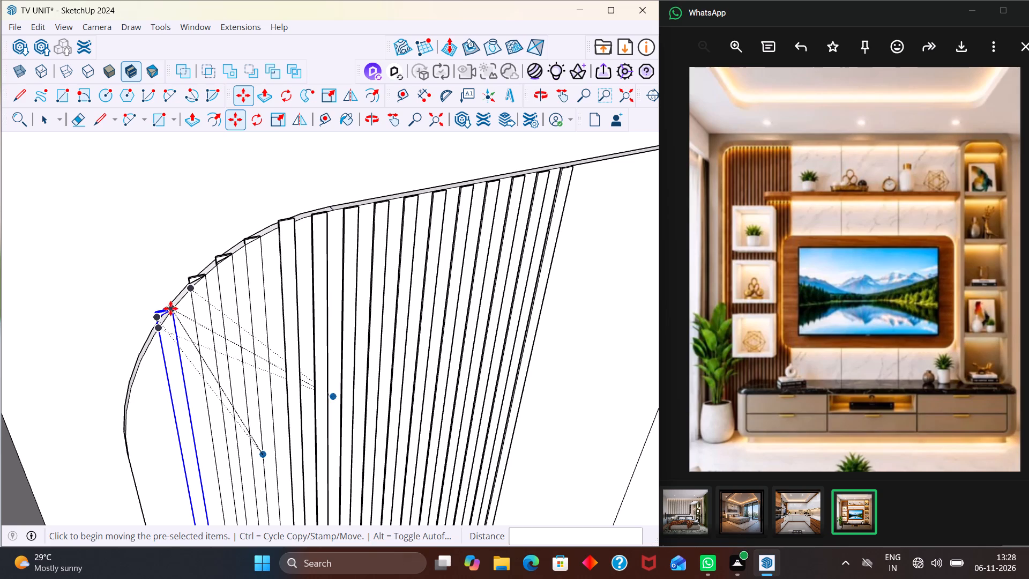
pyautogui.click(170, 308)
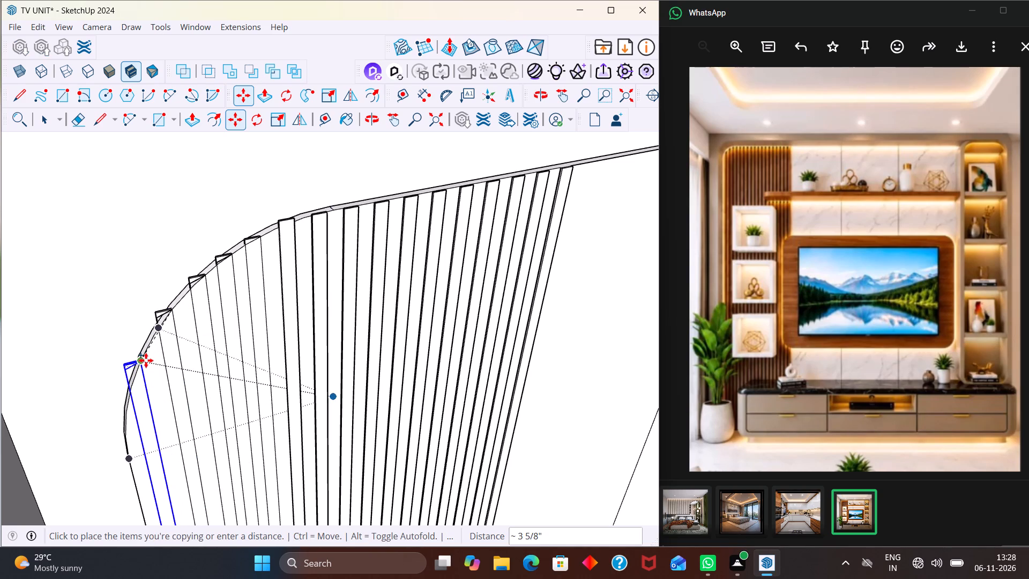
pyautogui.click(146, 360)
pyautogui.scroll(-17, 196, 293)
pyautogui.press('space')
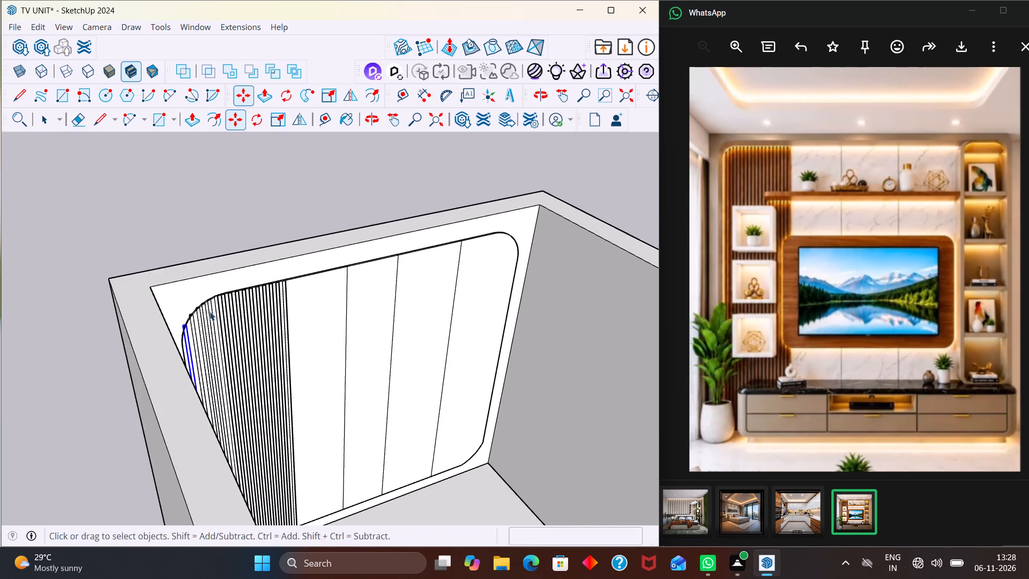
# Erase the top end of the outermost slat that protrudes beyond the panel's rounded corner.
pyautogui.moveTo(227, 315); pyautogui.dragTo(147, 268, button='middle')
pyautogui.moveTo(271, 158); pyautogui.dragTo(267, 167)
pyautogui.moveTo(250, 251); pyautogui.dragTo(164, 205, button='middle')
pyautogui.scroll(8, 190, 250)
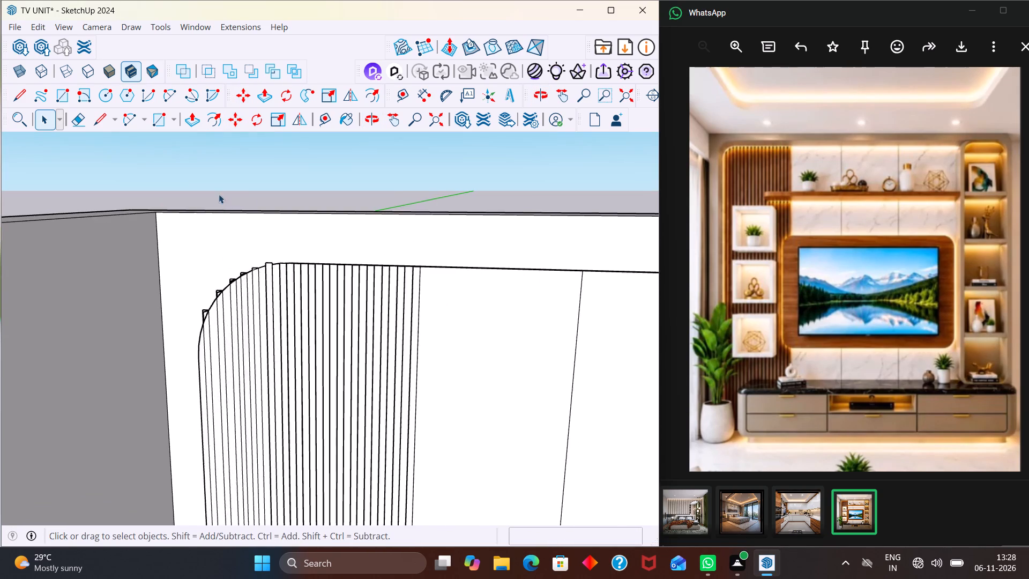
pyautogui.moveTo(273, 262); pyautogui.dragTo(130, 232, button='middle')
pyautogui.scroll(1, 266, 262)
pyautogui.scroll(-5, 153, 244)
pyautogui.scroll(3, 355, 342)
pyautogui.moveTo(249, 309); pyautogui.dragTo(361, 329, button='middle')
pyautogui.scroll(4, 223, 285)
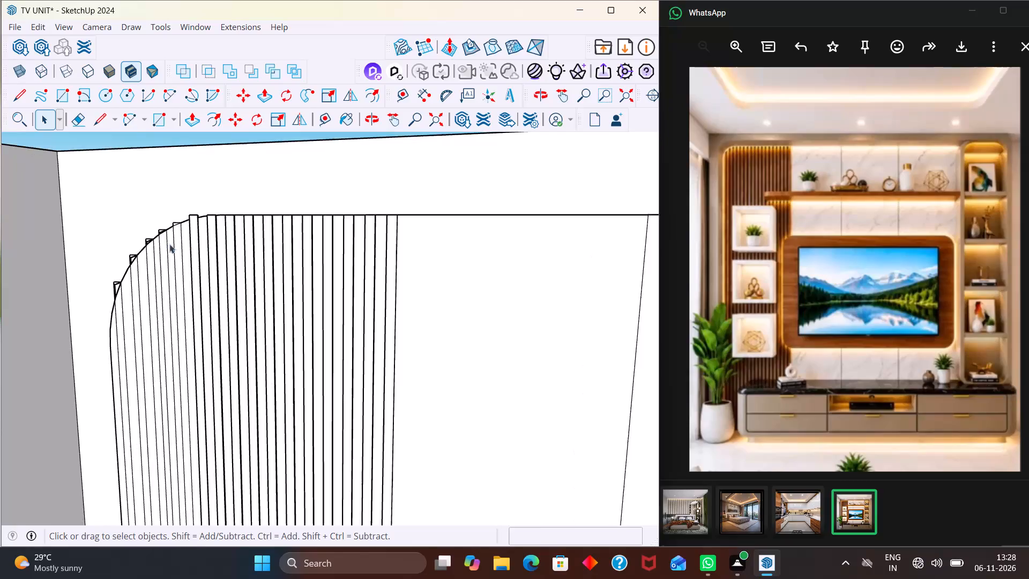
pyautogui.scroll(1, 169, 244)
pyautogui.scroll(-1, 159, 244)
pyautogui.scroll(14, 138, 244)
pyautogui.press('e')
pyautogui.scroll(4, 115, 295)
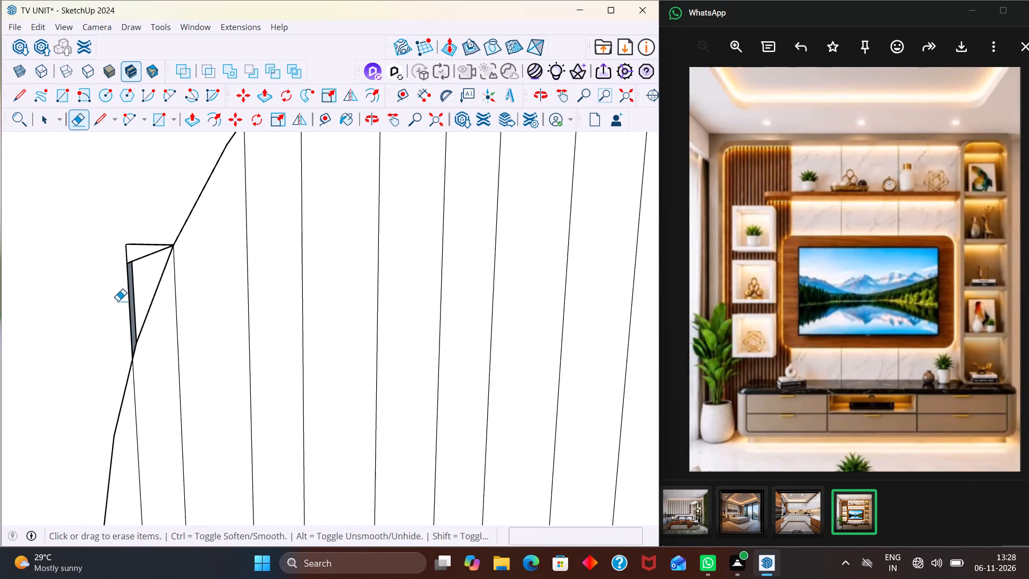
pyautogui.moveTo(116, 307); pyautogui.dragTo(166, 220)
pyautogui.moveTo(144, 253); pyautogui.dragTo(151, 229)
pyautogui.moveTo(109, 314); pyautogui.dragTo(115, 315)
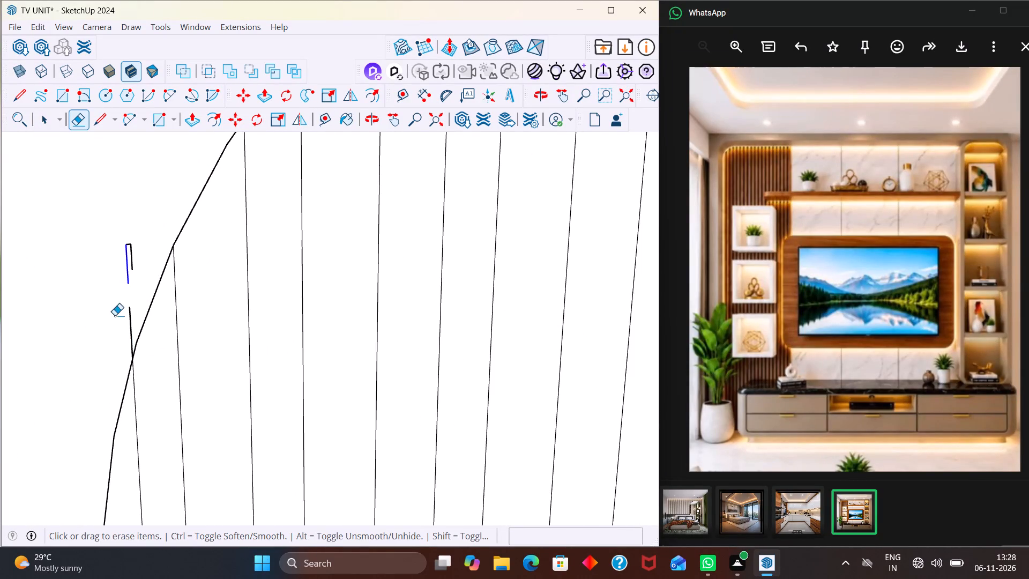
pyautogui.moveTo(115, 315); pyautogui.dragTo(135, 287)
pyautogui.moveTo(131, 245); pyautogui.dragTo(128, 233)
# Erase the top end of the second slat from the outside where it protrudes beyond the panel's upper rounded corner.
pyautogui.scroll(-15, 128, 231)
pyautogui.scroll(7, 183, 190)
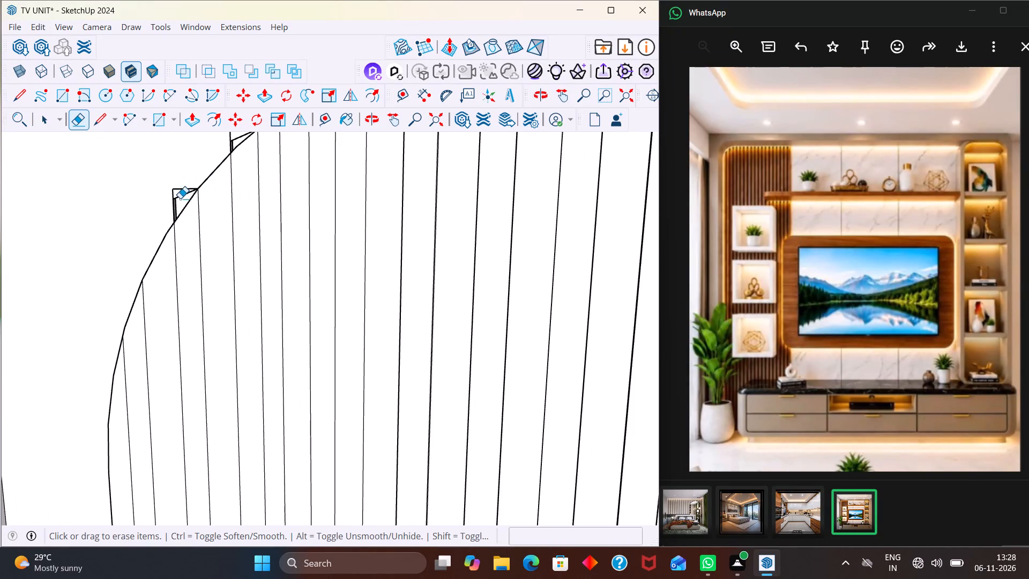
pyautogui.click(178, 201)
pyautogui.click(180, 194)
pyautogui.scroll(4, 180, 193)
pyautogui.moveTo(174, 215); pyautogui.dragTo(185, 190)
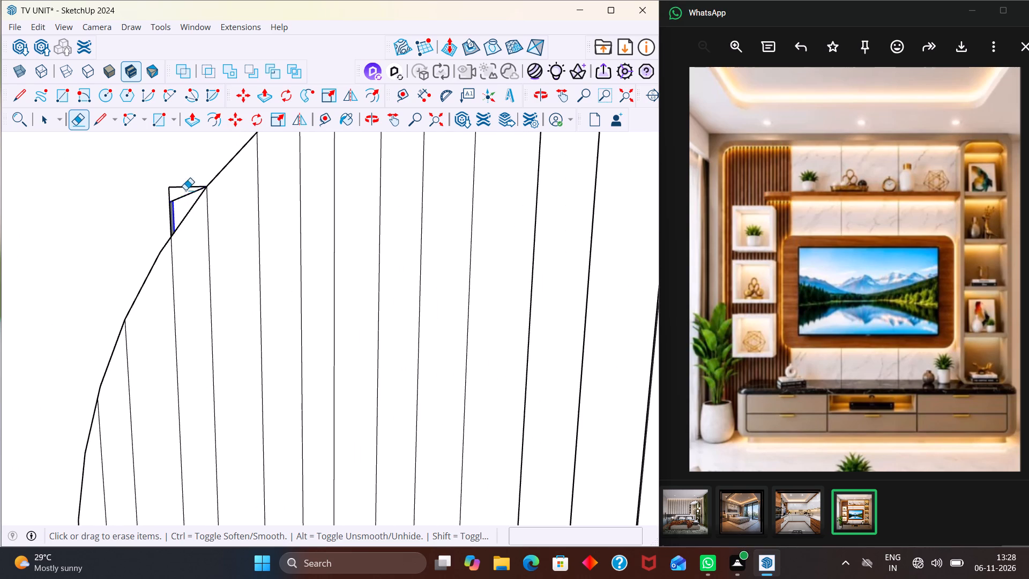
pyautogui.moveTo(185, 190); pyautogui.dragTo(185, 191)
pyautogui.moveTo(172, 216); pyautogui.dragTo(187, 185)
pyautogui.moveTo(158, 227); pyautogui.dragTo(182, 201)
pyautogui.moveTo(163, 238); pyautogui.dragTo(176, 220)
pyautogui.click(168, 200)
pyautogui.scroll(-5, 165, 191)
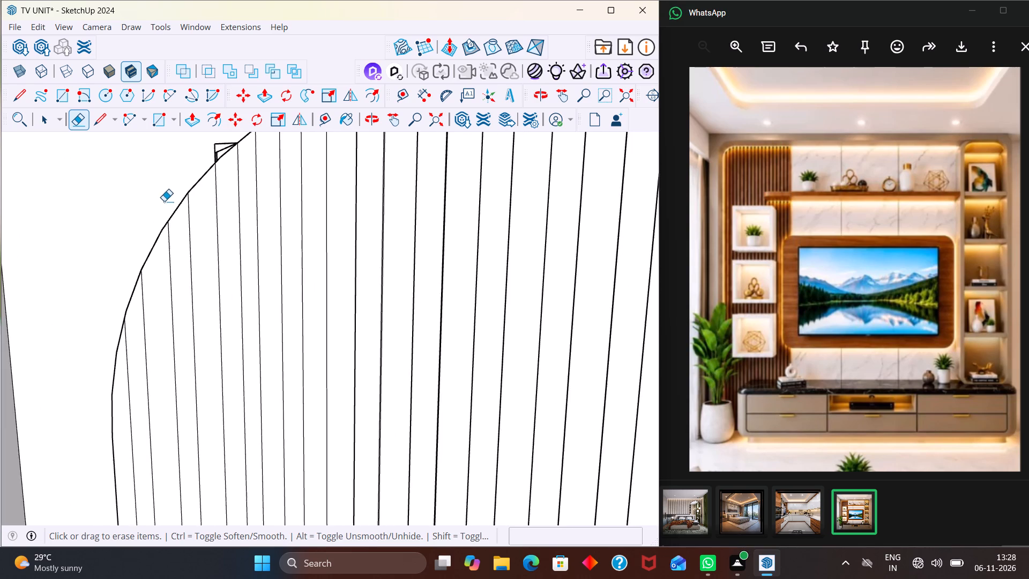
# Erase the protruding top end of the third slat along the upper rounded corner.
pyautogui.scroll(-5, 164, 201)
pyautogui.scroll(7, 187, 181)
pyautogui.moveTo(223, 202); pyautogui.dragTo(151, 332, button='middle')
pyautogui.scroll(-6, 222, 256)
pyautogui.scroll(2, 224, 219)
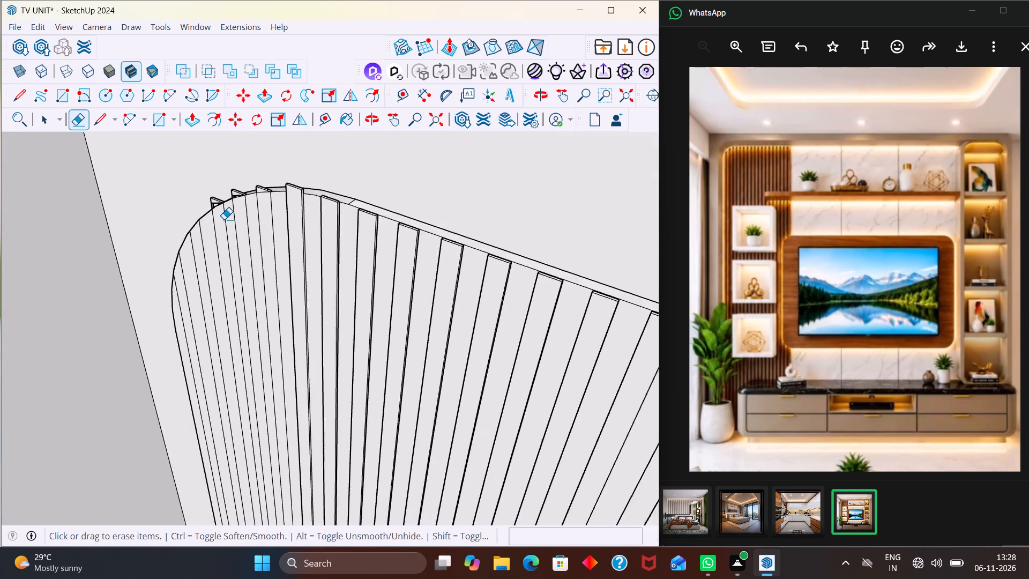
pyautogui.scroll(11, 224, 219)
pyautogui.moveTo(189, 207); pyautogui.dragTo(223, 177)
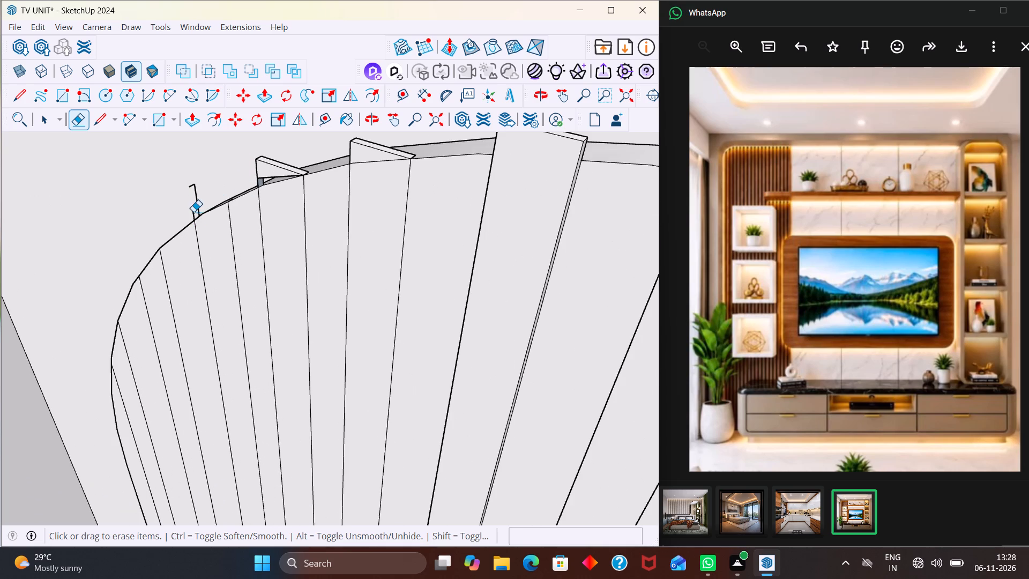
pyautogui.moveTo(193, 212); pyautogui.dragTo(214, 177)
pyautogui.moveTo(177, 217); pyautogui.dragTo(203, 190)
pyautogui.moveTo(178, 188); pyautogui.dragTo(191, 184)
# Erase the protruding top ends of the fourth and fifth slats, including their small leftover edge fragments on the upper rounded corner.
pyautogui.moveTo(204, 184); pyautogui.dragTo(277, 156)
pyautogui.moveTo(252, 179); pyautogui.dragTo(271, 147)
pyautogui.moveTo(250, 170); pyautogui.dragTo(282, 164)
pyautogui.moveTo(285, 170); pyautogui.dragTo(398, 142)
pyautogui.scroll(-6, 309, 189)
pyautogui.moveTo(338, 159); pyautogui.dragTo(319, 169)
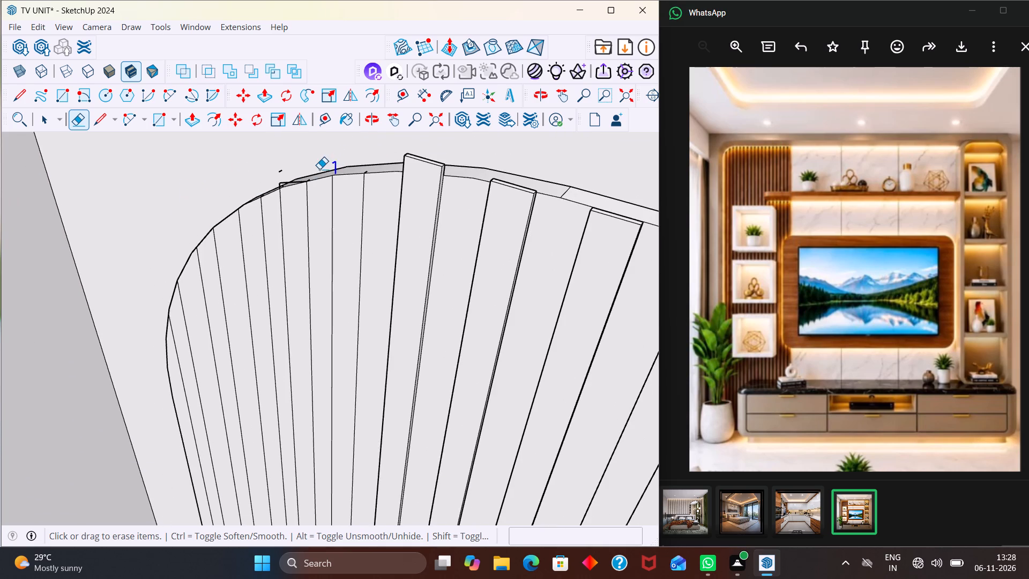
pyautogui.moveTo(319, 169); pyautogui.dragTo(315, 169)
pyautogui.click(277, 174)
pyautogui.click(279, 167)
pyautogui.click(279, 171)
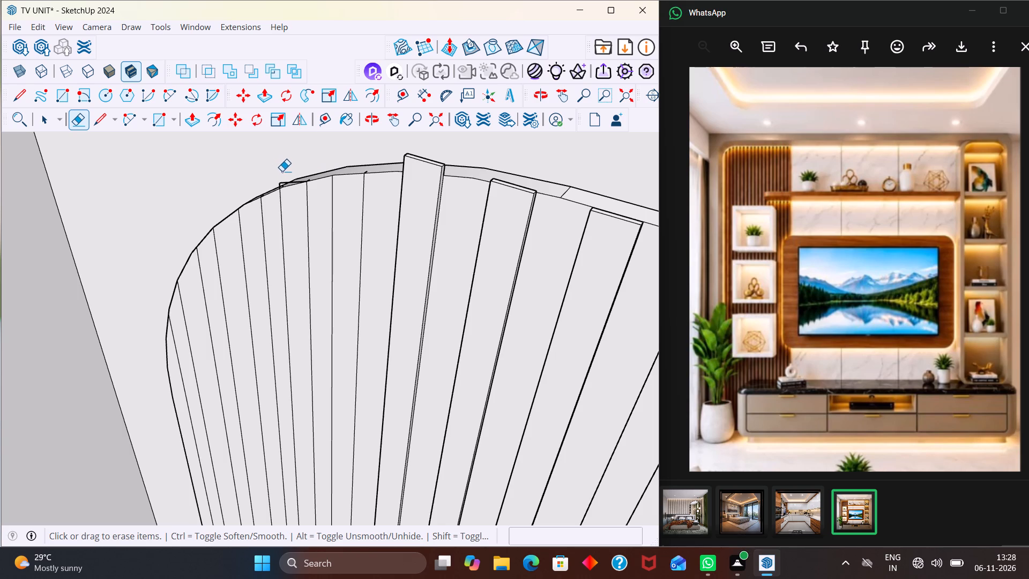
pyautogui.click(279, 182)
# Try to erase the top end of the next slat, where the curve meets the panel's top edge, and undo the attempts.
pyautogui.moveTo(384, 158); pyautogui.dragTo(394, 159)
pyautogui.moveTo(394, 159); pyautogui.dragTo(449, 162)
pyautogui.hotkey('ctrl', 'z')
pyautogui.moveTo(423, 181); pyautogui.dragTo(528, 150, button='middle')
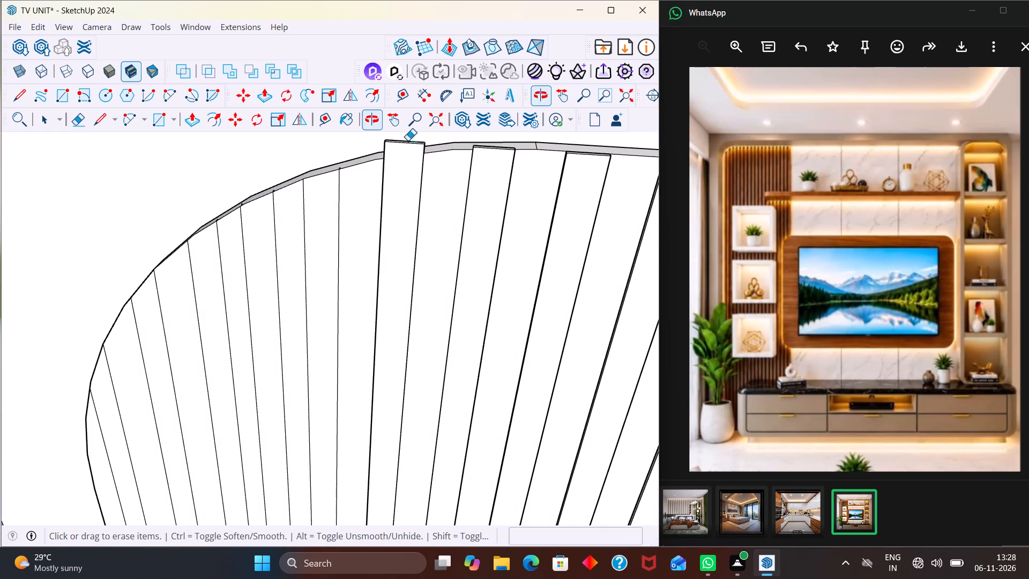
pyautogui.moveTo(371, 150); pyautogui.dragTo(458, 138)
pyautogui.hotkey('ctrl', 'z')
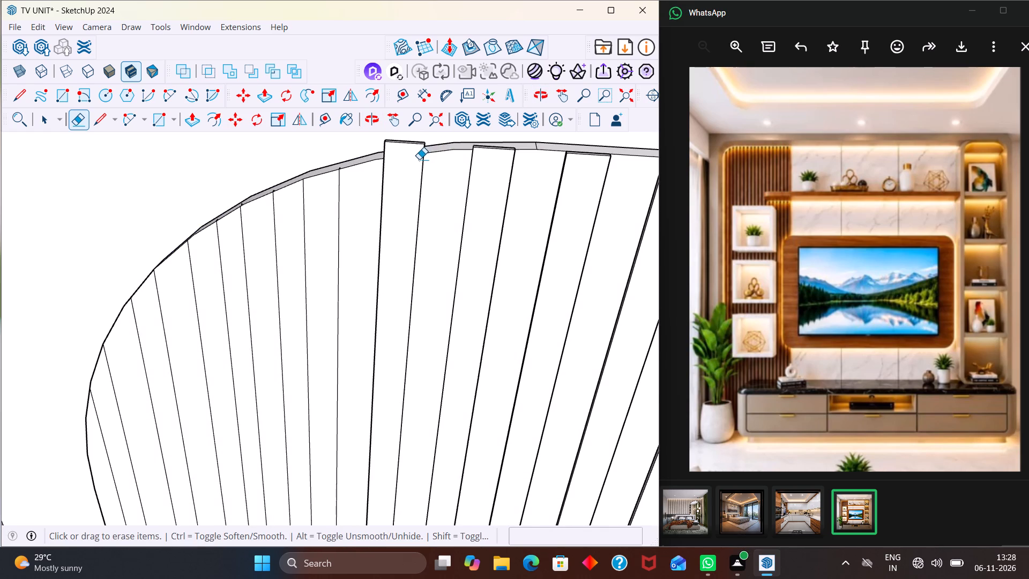
# Erase slat edges hanging below the panel's lower rounded corner, starting from the outermost slats, and undo the last erasure.
pyautogui.scroll(-20, 415, 159)
pyautogui.scroll(-1, 415, 159)
pyautogui.press('space')
pyautogui.scroll(1, 389, 173)
pyautogui.scroll(-14, 389, 173)
pyautogui.moveTo(454, 356); pyautogui.dragTo(451, 352, button='middle')
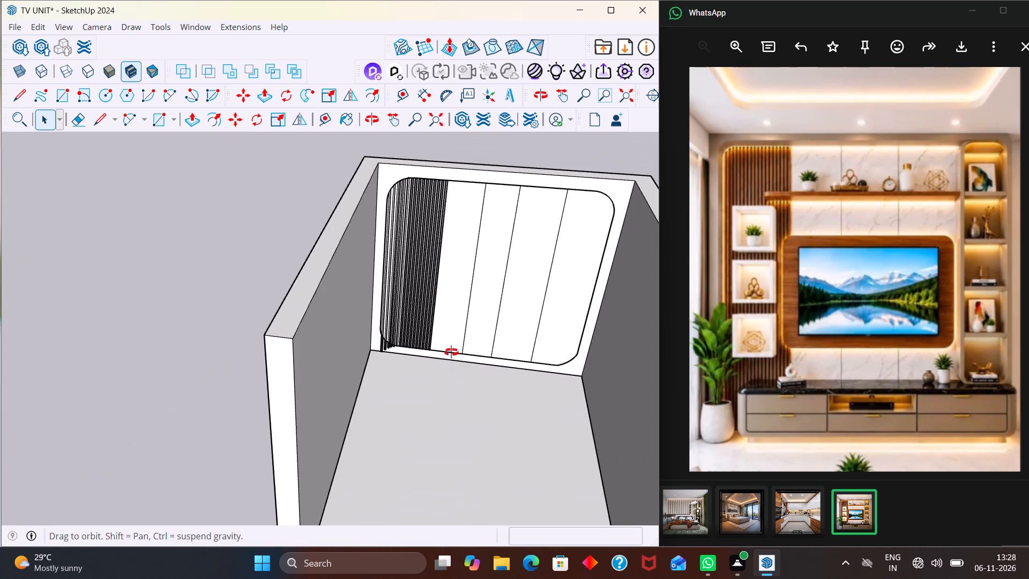
pyautogui.moveTo(451, 352); pyautogui.dragTo(427, 293, button='middle')
pyautogui.scroll(20, 436, 310)
pyautogui.scroll(3, 436, 310)
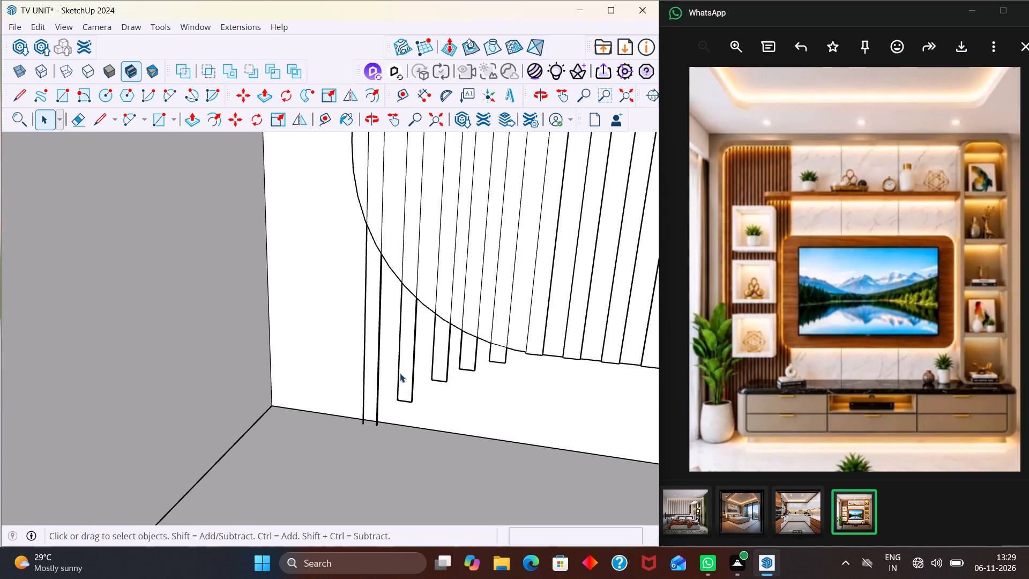
pyautogui.press('e')
pyautogui.moveTo(317, 353); pyautogui.dragTo(498, 381)
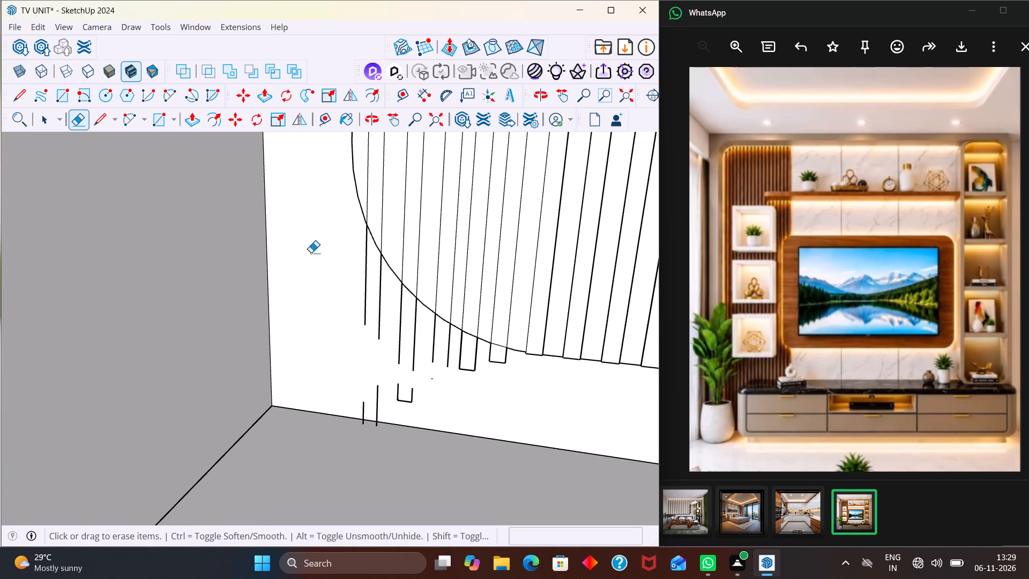
pyautogui.moveTo(311, 249); pyautogui.dragTo(542, 377)
pyautogui.moveTo(240, 265); pyautogui.dragTo(484, 327)
pyautogui.hotkey('ctrl', 'z')
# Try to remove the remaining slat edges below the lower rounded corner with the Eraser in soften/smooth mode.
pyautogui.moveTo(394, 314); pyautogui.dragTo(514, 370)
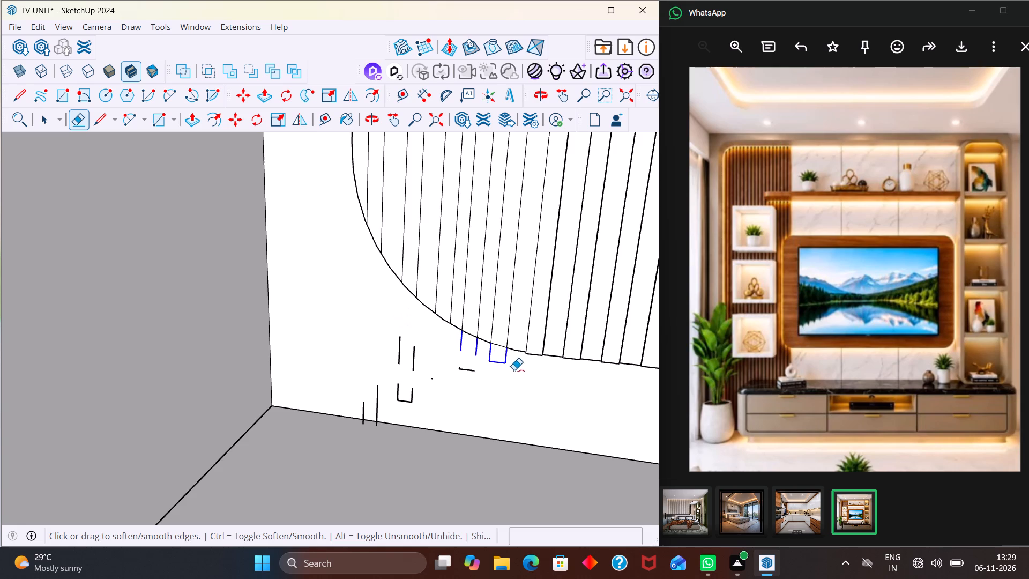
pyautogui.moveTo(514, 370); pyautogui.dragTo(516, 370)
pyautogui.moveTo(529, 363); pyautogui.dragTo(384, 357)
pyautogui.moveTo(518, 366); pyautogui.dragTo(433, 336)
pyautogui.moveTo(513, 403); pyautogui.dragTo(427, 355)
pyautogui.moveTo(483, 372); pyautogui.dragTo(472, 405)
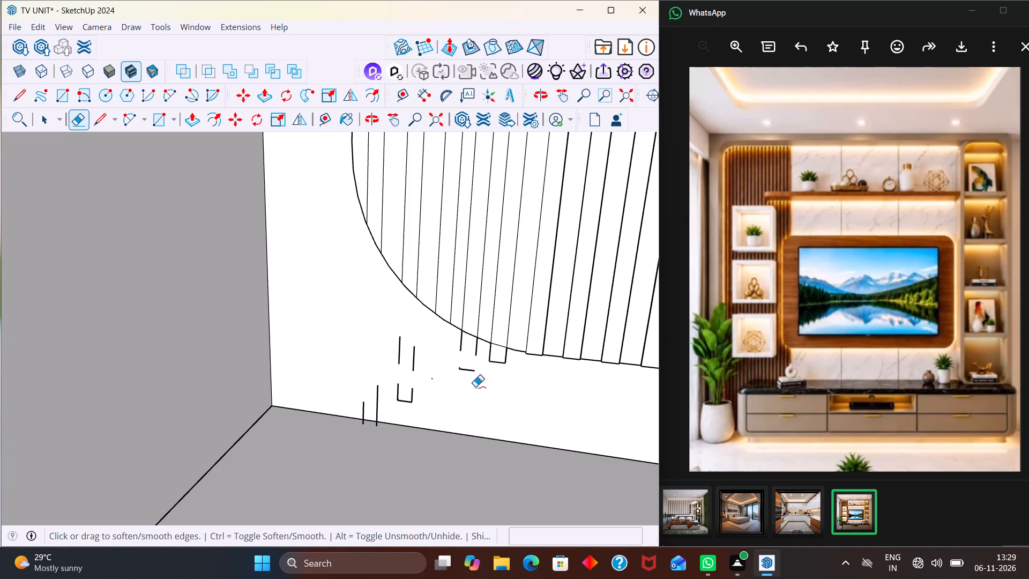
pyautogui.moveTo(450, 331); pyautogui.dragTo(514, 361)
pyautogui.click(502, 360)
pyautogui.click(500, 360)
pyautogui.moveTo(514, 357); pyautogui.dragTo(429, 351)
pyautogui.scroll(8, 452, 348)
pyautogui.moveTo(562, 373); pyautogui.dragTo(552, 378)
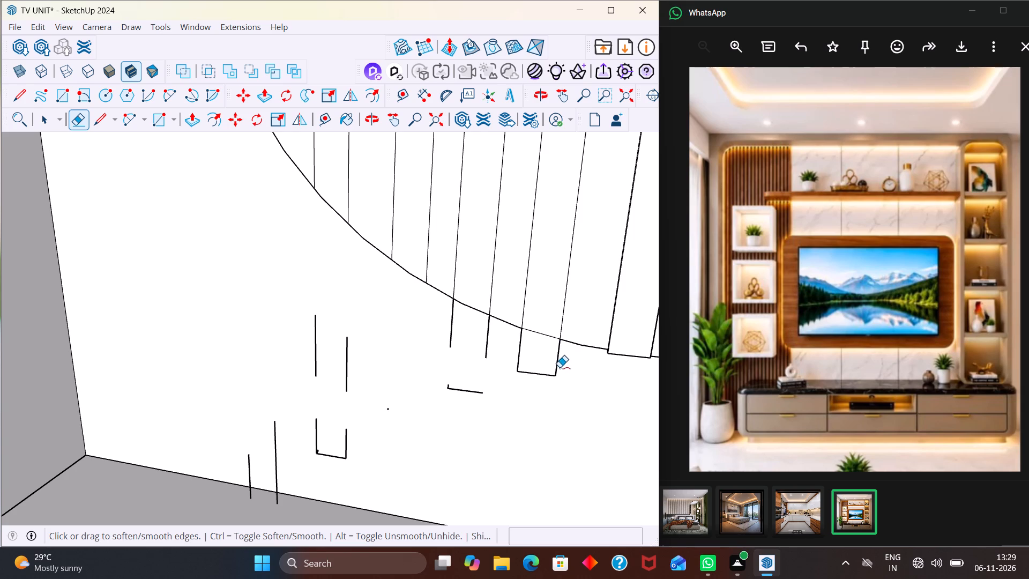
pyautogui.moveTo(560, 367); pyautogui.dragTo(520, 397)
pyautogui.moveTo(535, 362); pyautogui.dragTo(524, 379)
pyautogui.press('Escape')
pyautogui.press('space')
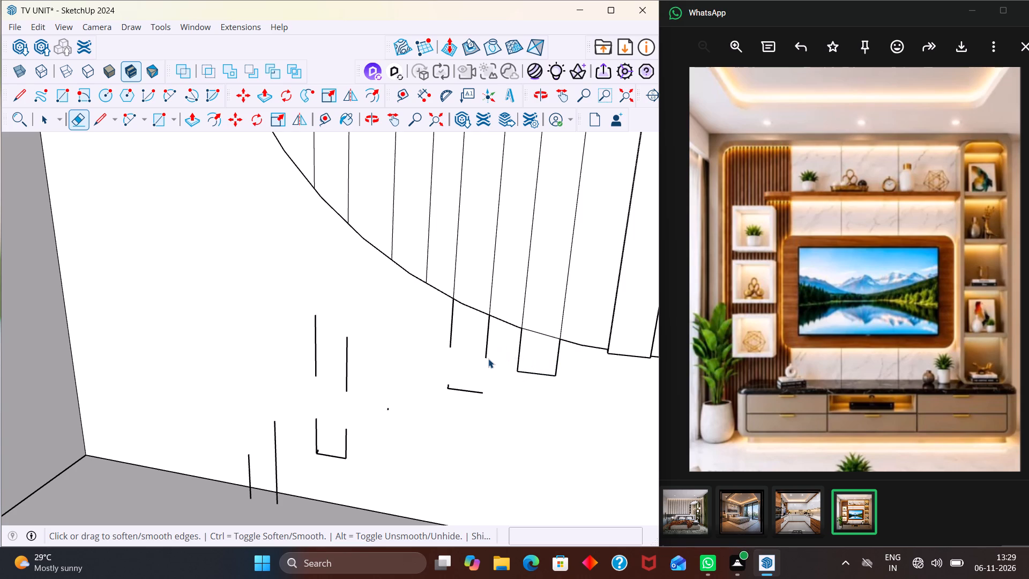
# Erase the protruding bottom end of the fifth slat and the neighbouring slat's nearest hanging edge at the lower rounded corner.
pyautogui.press('e')
pyautogui.click(486, 348)
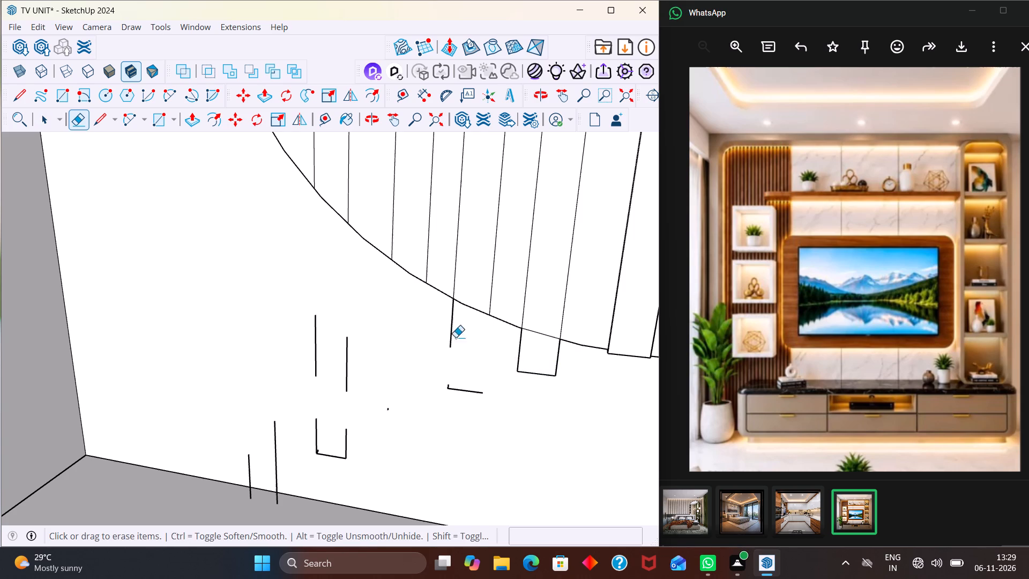
pyautogui.click(438, 331)
pyautogui.moveTo(563, 362); pyautogui.dragTo(581, 372)
pyautogui.moveTo(567, 372); pyautogui.dragTo(425, 362)
pyautogui.moveTo(530, 349); pyautogui.dragTo(457, 375)
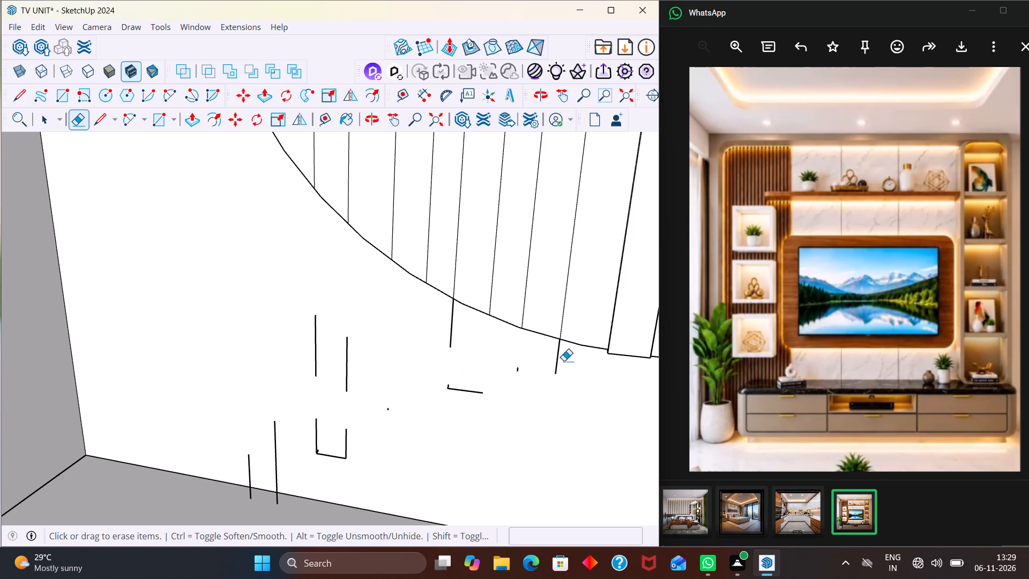
pyautogui.moveTo(569, 359); pyautogui.dragTo(509, 367)
pyautogui.click(520, 366)
pyautogui.moveTo(520, 363); pyautogui.dragTo(520, 369)
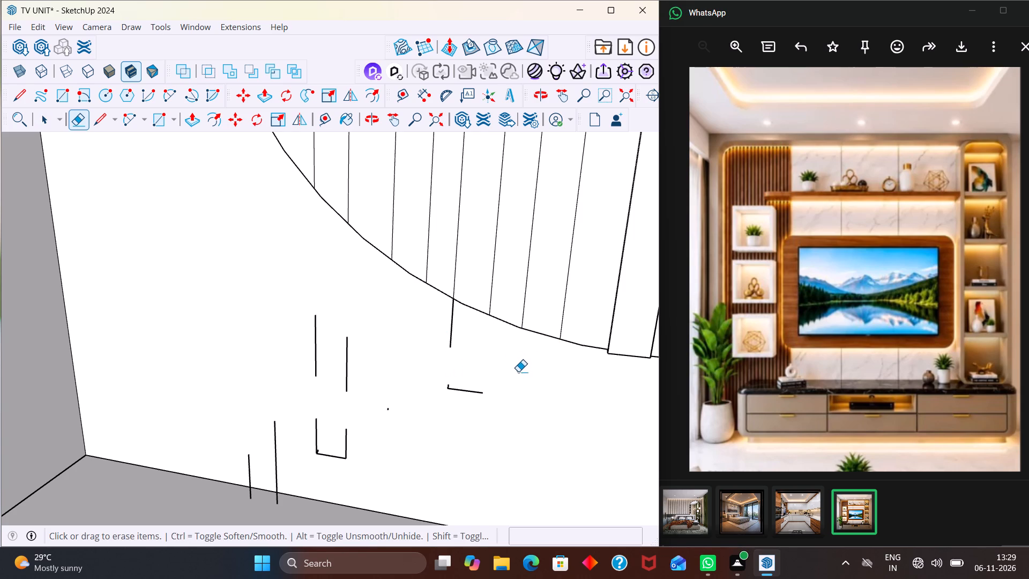
pyautogui.click(518, 372)
# Erase the fourth slat's remaining hanging edge, its loose bottom outline and the small stray fragment beside it.
pyautogui.scroll(5, 519, 359)
pyautogui.moveTo(379, 326); pyautogui.dragTo(345, 314)
pyautogui.moveTo(452, 450); pyautogui.dragTo(452, 482)
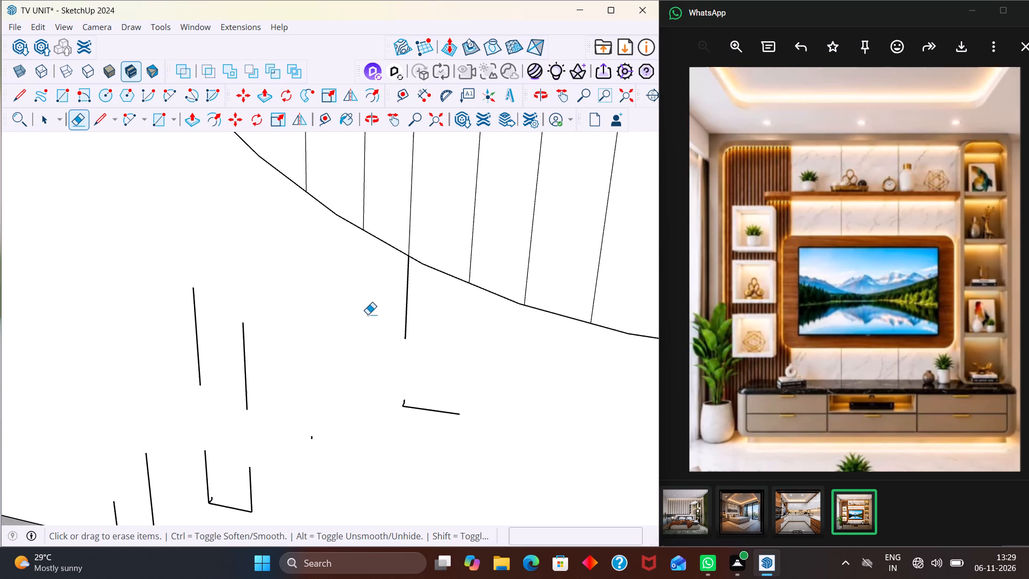
pyautogui.moveTo(374, 315); pyautogui.dragTo(436, 405)
pyautogui.moveTo(445, 427); pyautogui.dragTo(379, 382)
pyautogui.moveTo(451, 407); pyautogui.dragTo(348, 409)
pyautogui.moveTo(409, 387); pyautogui.dragTo(376, 426)
pyautogui.moveTo(402, 392); pyautogui.dragTo(374, 421)
pyautogui.moveTo(341, 434); pyautogui.dragTo(279, 455)
pyautogui.moveTo(320, 422); pyautogui.dragTo(292, 450)
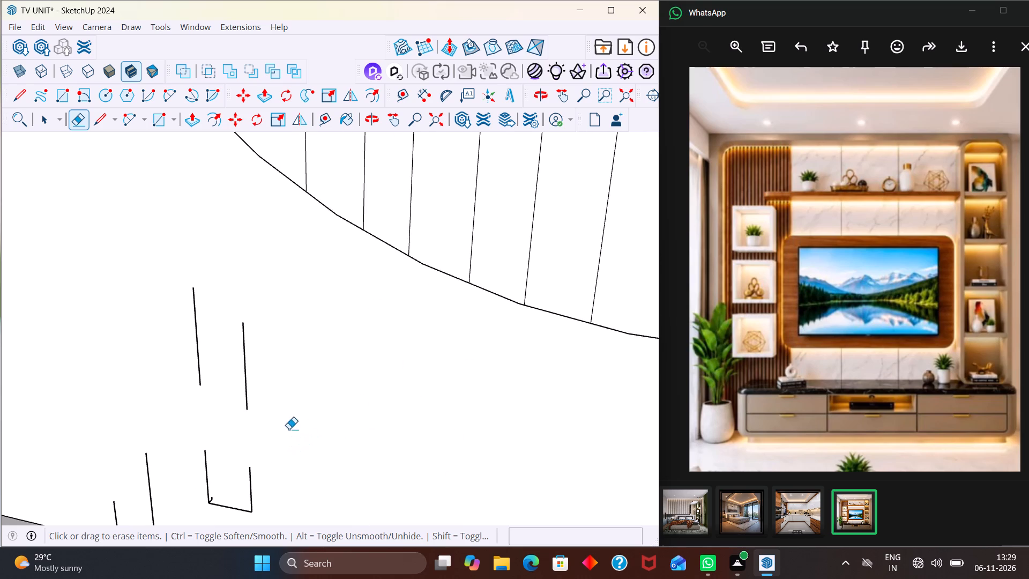
# Erase the loose vertical slat edges on the wall below the lower rounded corner, undoing the accidental wall erasure.
pyautogui.moveTo(400, 396); pyautogui.dragTo(153, 322)
pyautogui.scroll(-5, 338, 308)
pyautogui.moveTo(331, 405); pyautogui.dragTo(76, 496)
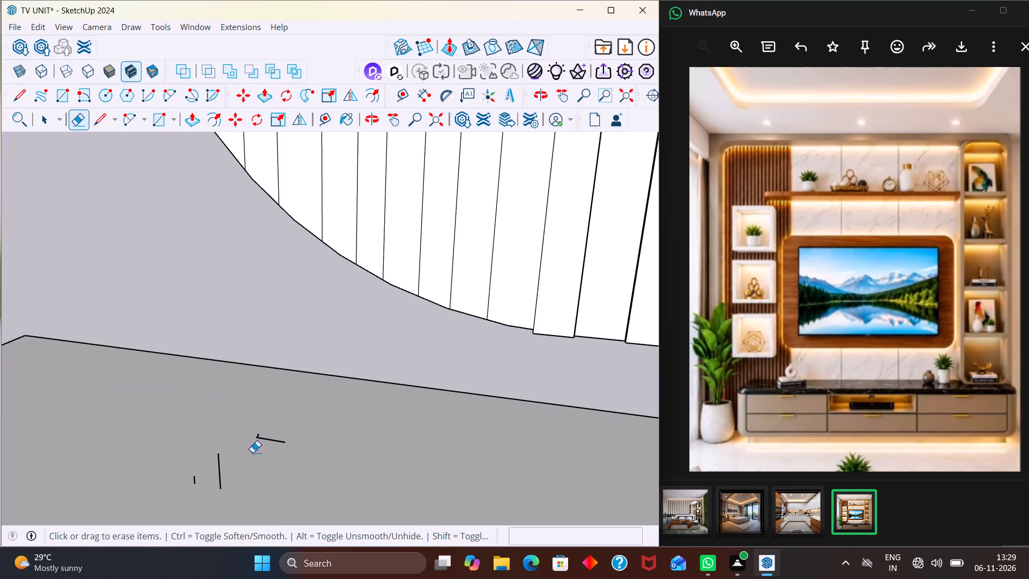
pyautogui.hotkey('ctrl', 'z')
pyautogui.moveTo(252, 472); pyautogui.dragTo(289, 435, button='middle')
pyautogui.scroll(-1, 237, 482)
pyautogui.moveTo(237, 482); pyautogui.dragTo(148, 463)
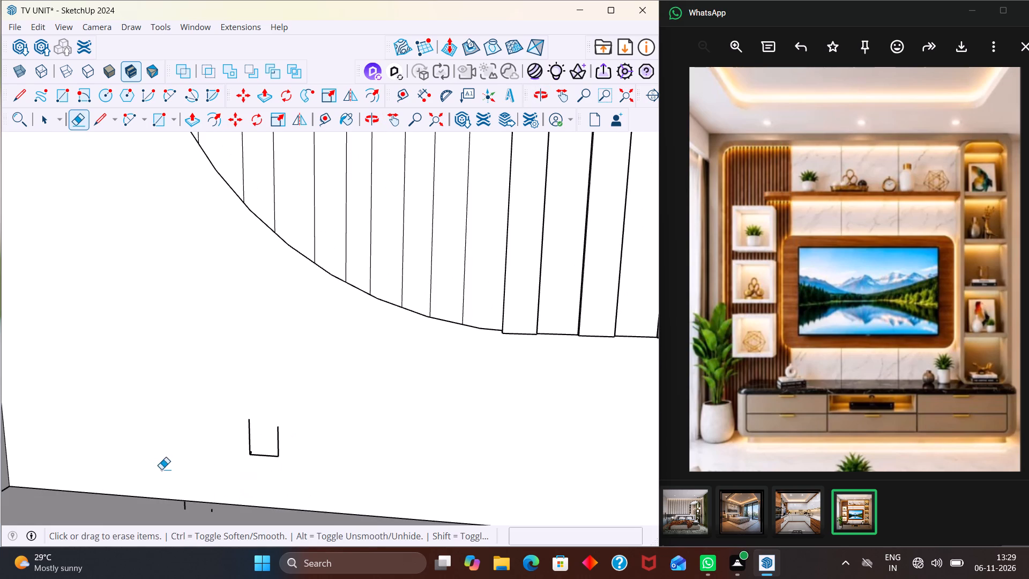
# Erase the loose U-shaped slat outline and its last fragment from the wall below the lower rounded corner.
pyautogui.moveTo(173, 477); pyautogui.dragTo(264, 410)
pyautogui.moveTo(220, 459); pyautogui.dragTo(301, 421)
pyautogui.moveTo(250, 457); pyautogui.dragTo(301, 424)
pyautogui.moveTo(208, 470); pyautogui.dragTo(264, 435)
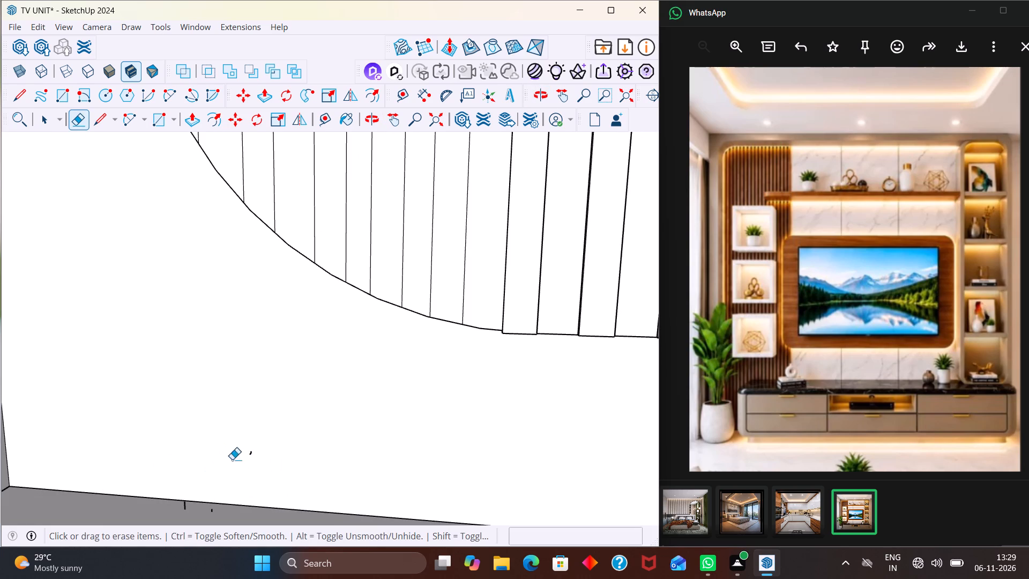
pyautogui.moveTo(232, 459); pyautogui.dragTo(267, 448)
pyautogui.moveTo(241, 461); pyautogui.dragTo(270, 447)
pyautogui.moveTo(250, 450); pyautogui.dragTo(256, 446)
# Erase the stray slat fragments at the floor edge below the lower rounded corner.
pyautogui.moveTo(223, 494); pyautogui.dragTo(275, 390, button='middle')
pyautogui.scroll(-2, 276, 384)
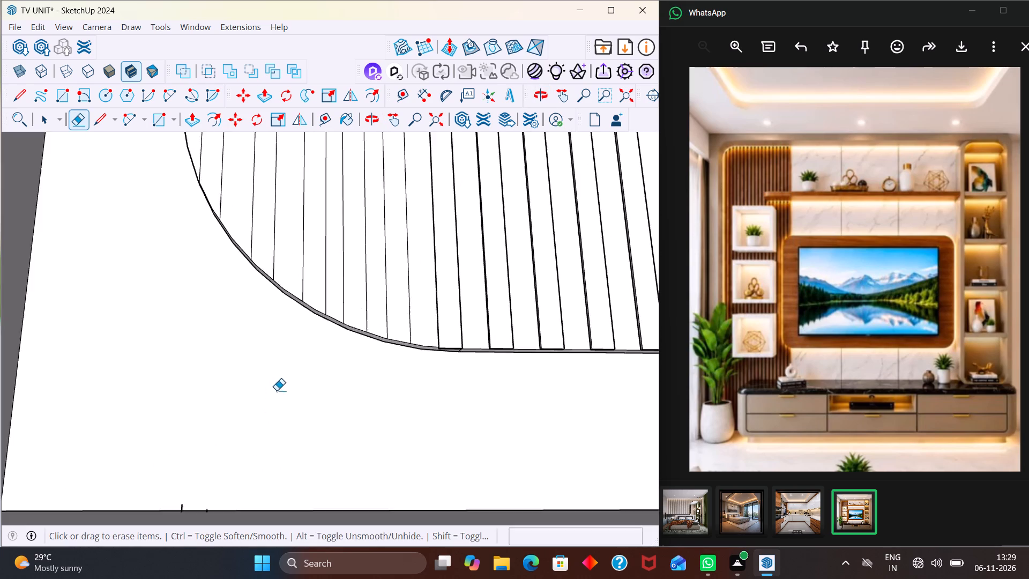
pyautogui.scroll(-8, 277, 390)
pyautogui.scroll(2, 248, 469)
pyautogui.moveTo(229, 494); pyautogui.dragTo(133, 506)
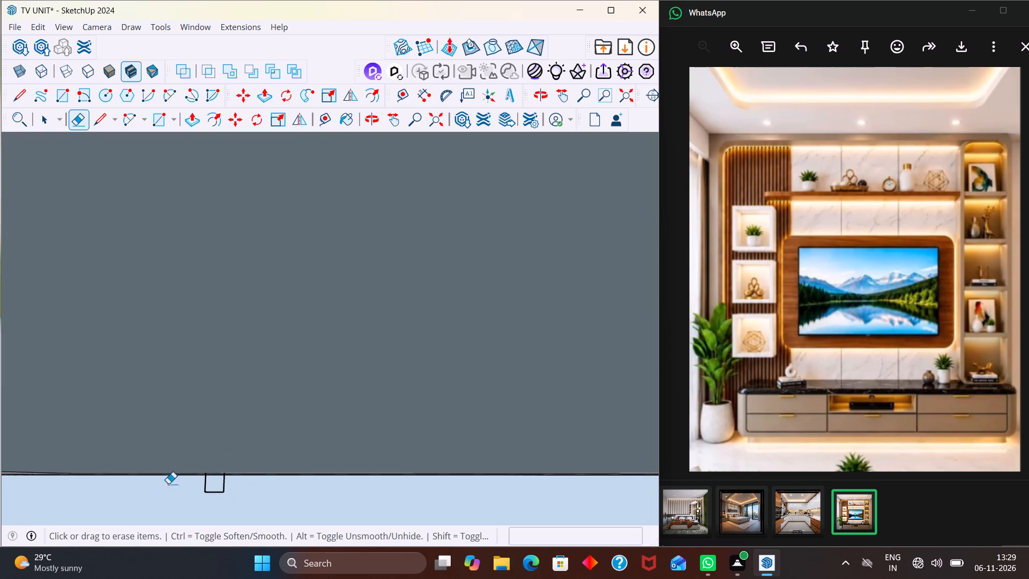
pyautogui.scroll(-12, 237, 441)
# Examine the whole model and the trimmed slat ends around the panel's upper rounded corner.
pyautogui.hotkey('shift', 'z')
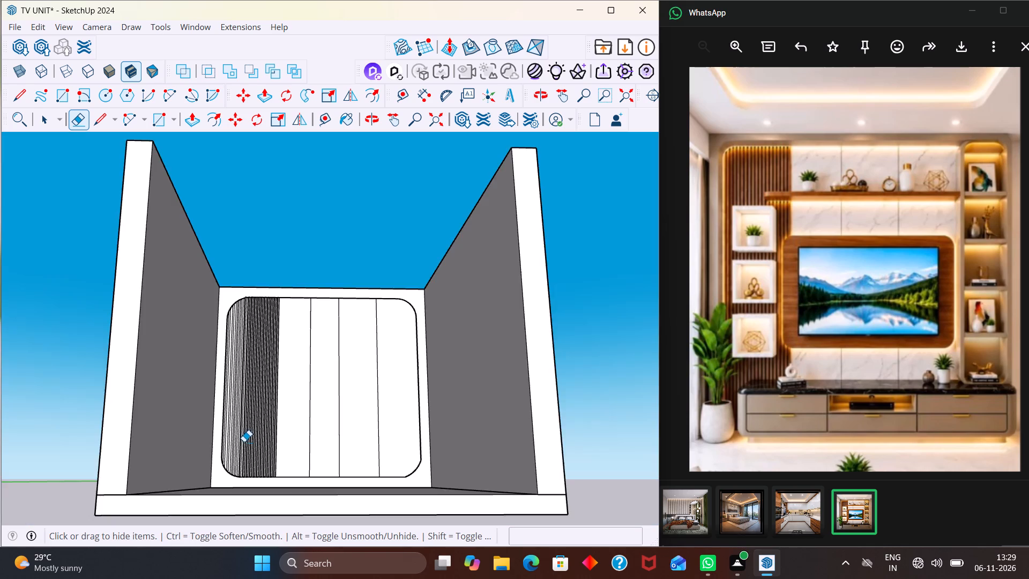
pyautogui.scroll(-5, 244, 441)
pyautogui.moveTo(252, 471); pyautogui.dragTo(248, 525, button='middle')
pyautogui.press('space')
pyautogui.scroll(-4, 286, 447)
pyautogui.moveTo(382, 442); pyautogui.dragTo(330, 466, button='middle')
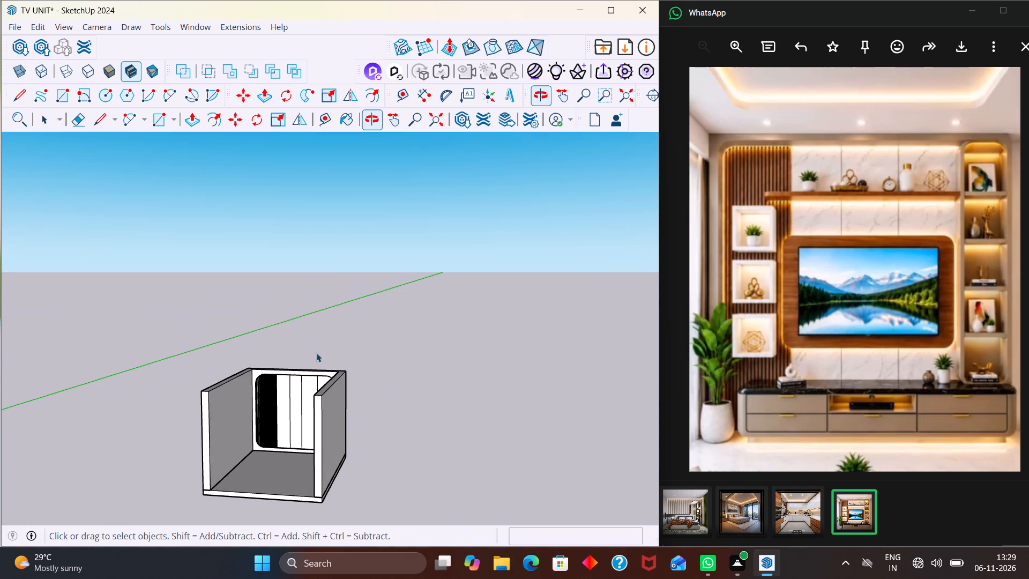
pyautogui.click(384, 343)
pyautogui.scroll(11, 331, 375)
pyautogui.moveTo(261, 400); pyautogui.dragTo(304, 418, button='middle')
pyautogui.scroll(2, 304, 418)
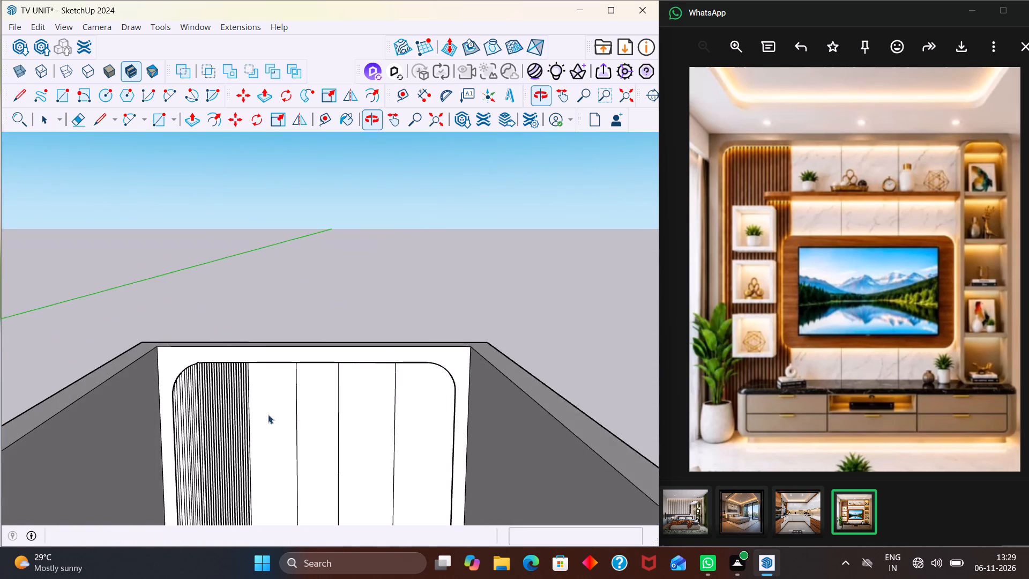
pyautogui.scroll(8, 268, 414)
pyautogui.moveTo(213, 348); pyautogui.dragTo(160, 411, button='middle')
pyautogui.scroll(6, 203, 367)
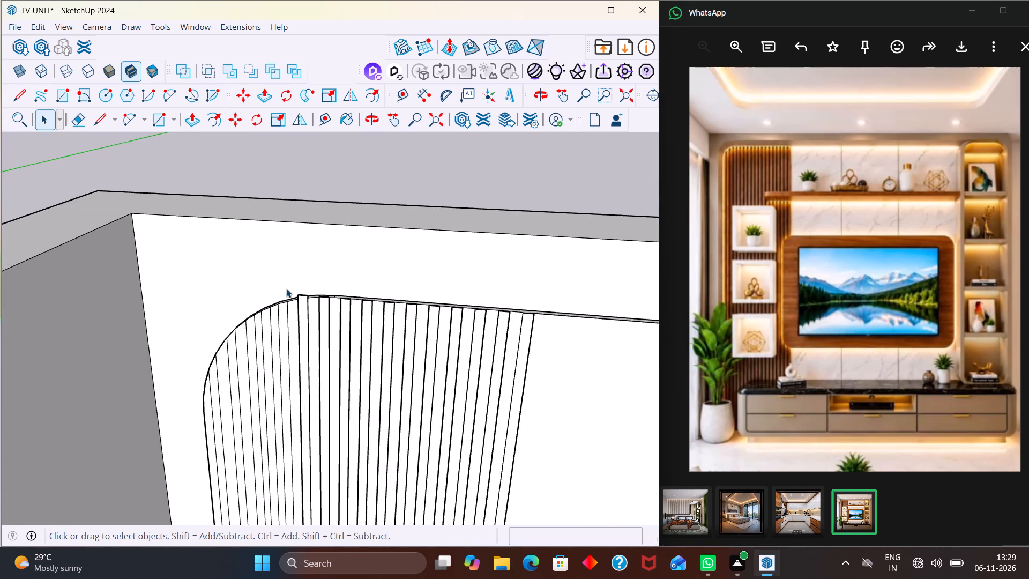
# Examine the trimmed slat ends around the panel's rounded corners and the overall back panel.
pyautogui.scroll(1, 315, 291)
pyautogui.moveTo(286, 307); pyautogui.dragTo(207, 389, button='middle')
pyautogui.scroll(-1, 207, 389)
pyautogui.scroll(1, 207, 389)
pyautogui.scroll(1, 264, 309)
pyautogui.moveTo(264, 309); pyautogui.dragTo(198, 438, button='middle')
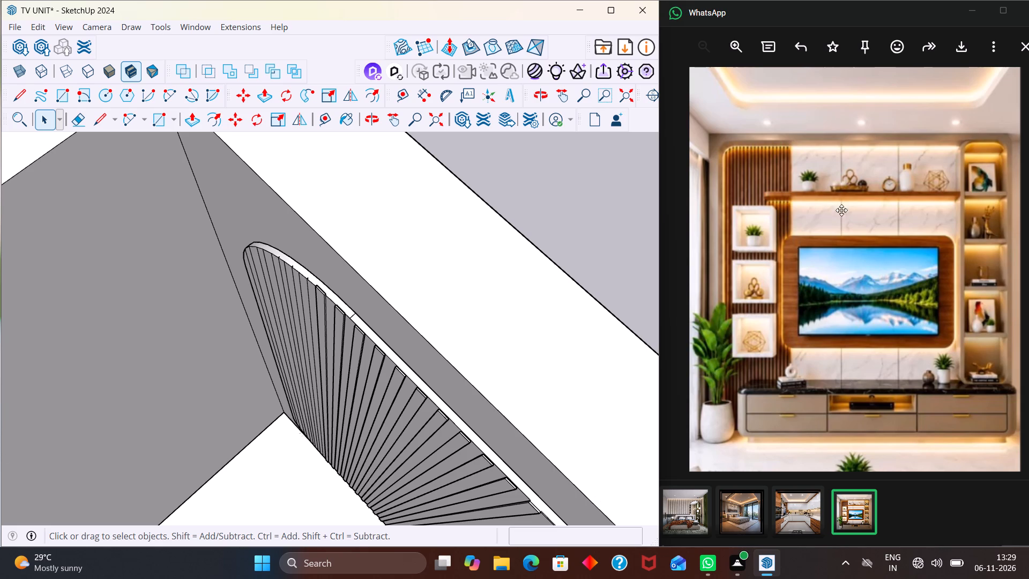
pyautogui.scroll(-14, 770, 262)
pyautogui.moveTo(276, 467); pyautogui.dragTo(346, 308, button='middle')
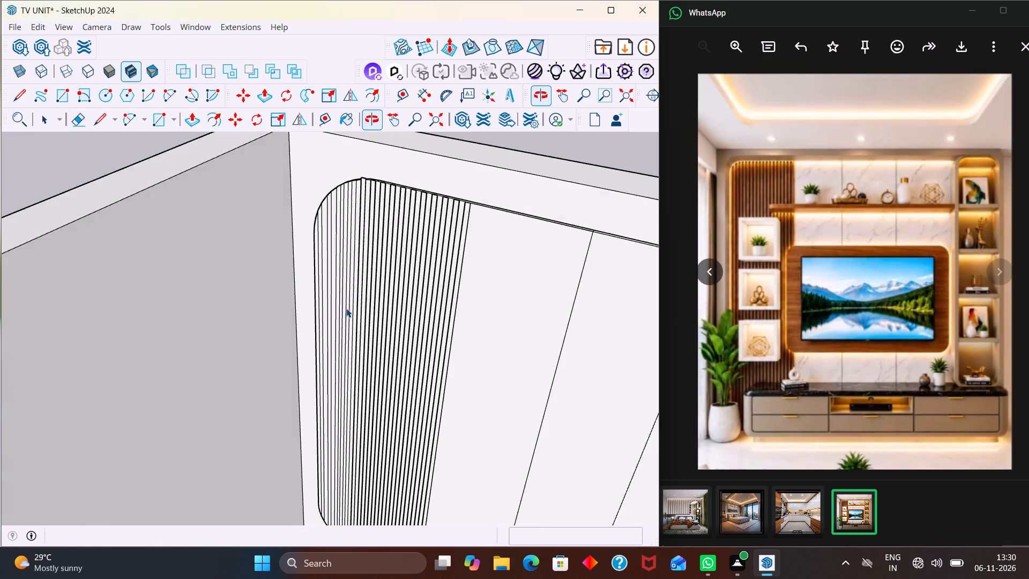
pyautogui.scroll(-8, 346, 310)
pyautogui.moveTo(439, 332); pyautogui.dragTo(491, 320, button='middle')
pyautogui.scroll(3, 481, 316)
pyautogui.moveTo(457, 328); pyautogui.dragTo(383, 310, button='middle')
pyautogui.scroll(1, 385, 312)
pyautogui.moveTo(401, 338); pyautogui.dragTo(402, 307, button='middle')
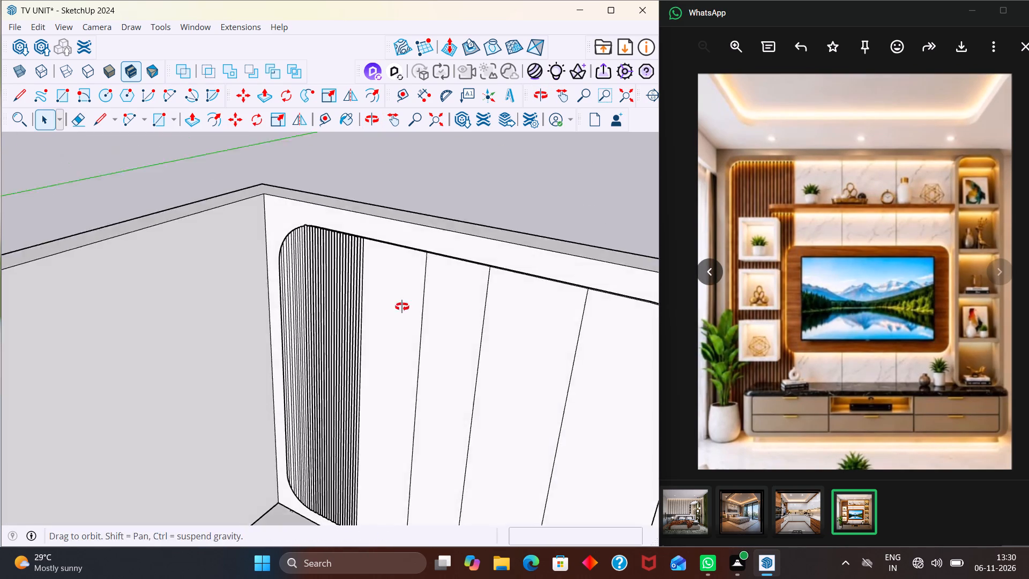
pyautogui.moveTo(402, 307); pyautogui.dragTo(396, 285, button='middle')
pyautogui.moveTo(401, 300); pyautogui.dragTo(513, 268, button='middle')
pyautogui.scroll(-5, 370, 274)
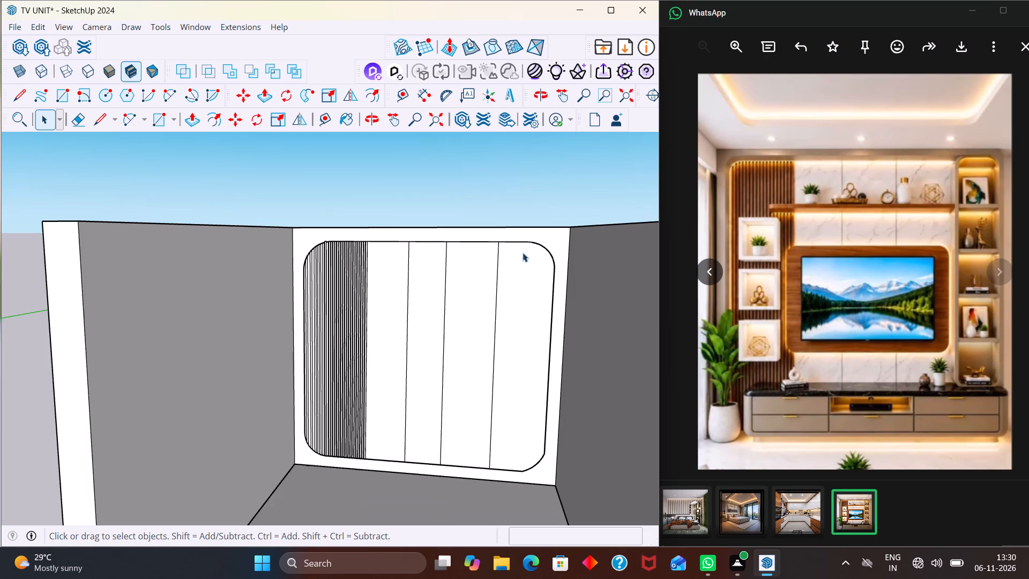
# Draw a thin horizontal shelf rectangle, about 2" high and 6' 1" long, across the upper back panel from the last panel seam into the slats.
pyautogui.scroll(2, 538, 250)
pyautogui.moveTo(504, 278); pyautogui.dragTo(569, 276, button='middle')
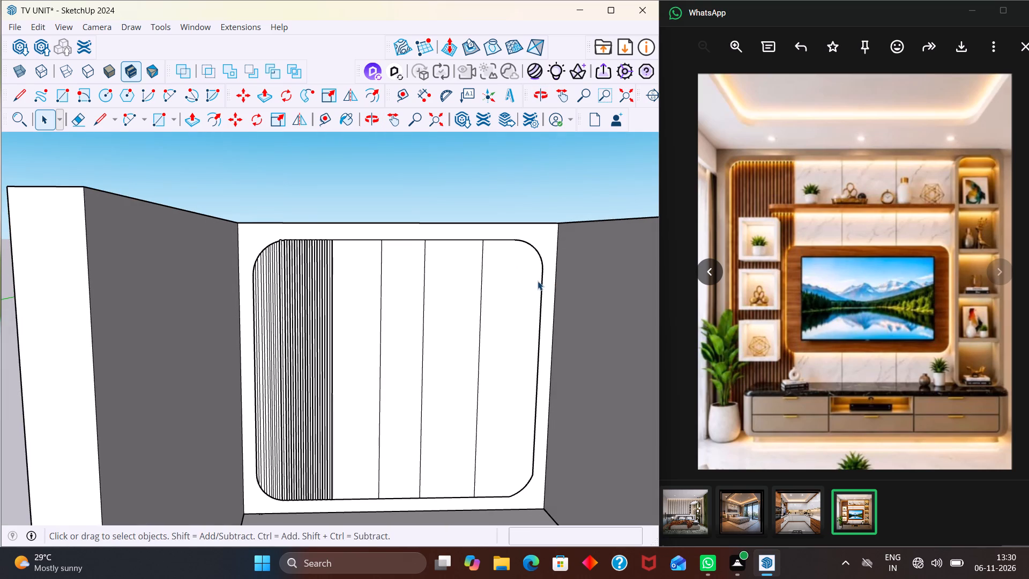
pyautogui.scroll(3, 538, 281)
pyautogui.press('r')
pyautogui.scroll(1, 464, 290)
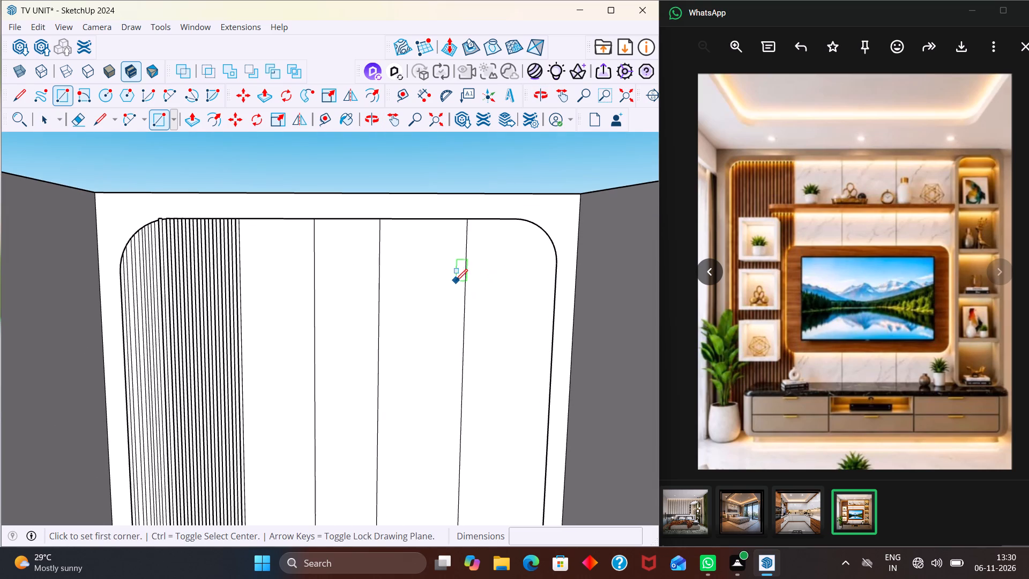
pyautogui.click(462, 288)
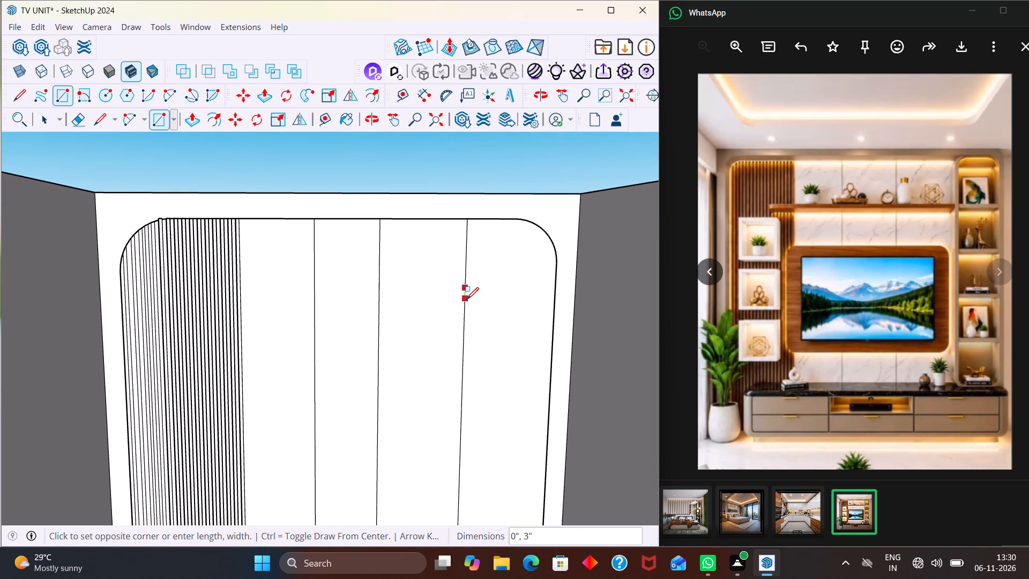
pyautogui.scroll(6, 467, 299)
pyautogui.click(468, 298)
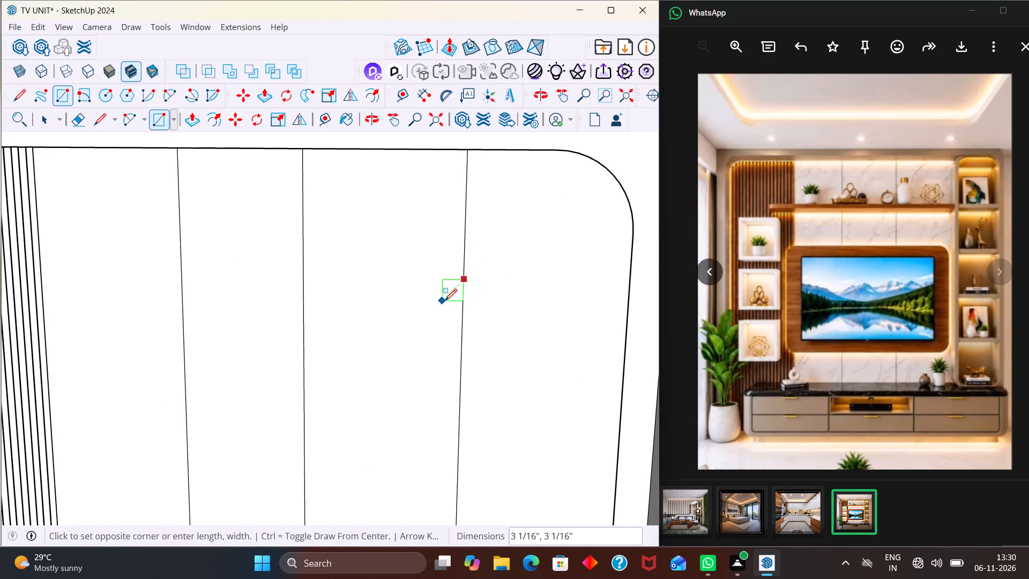
pyautogui.scroll(-1, 441, 300)
pyautogui.scroll(-5, 330, 321)
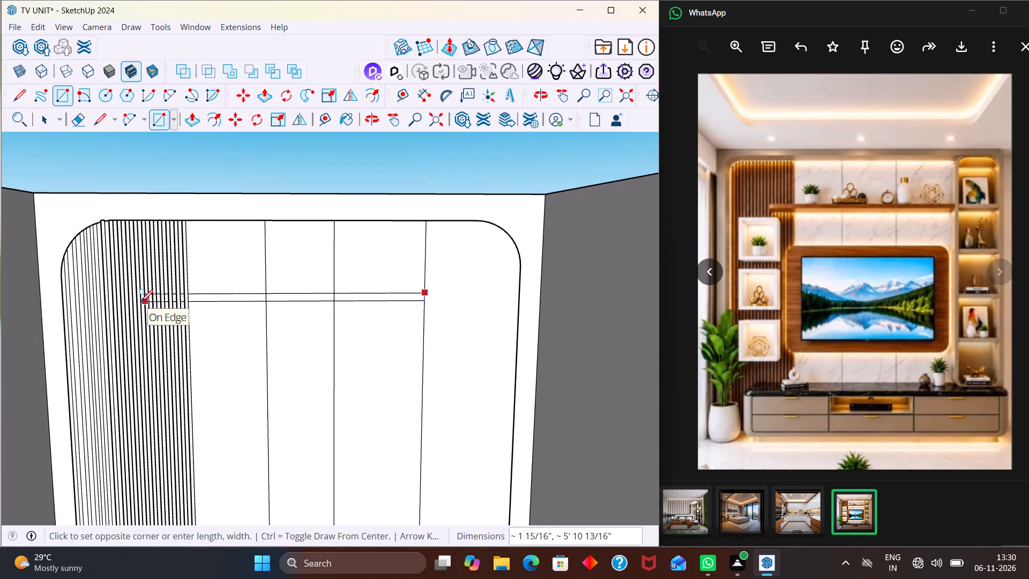
pyautogui.scroll(2, 117, 323)
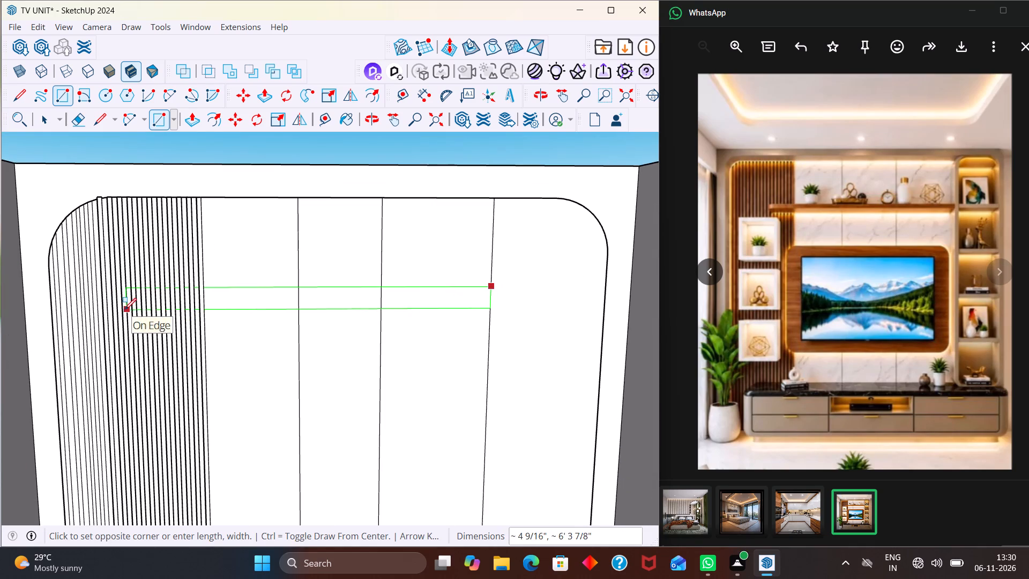
pyautogui.scroll(1, 142, 299)
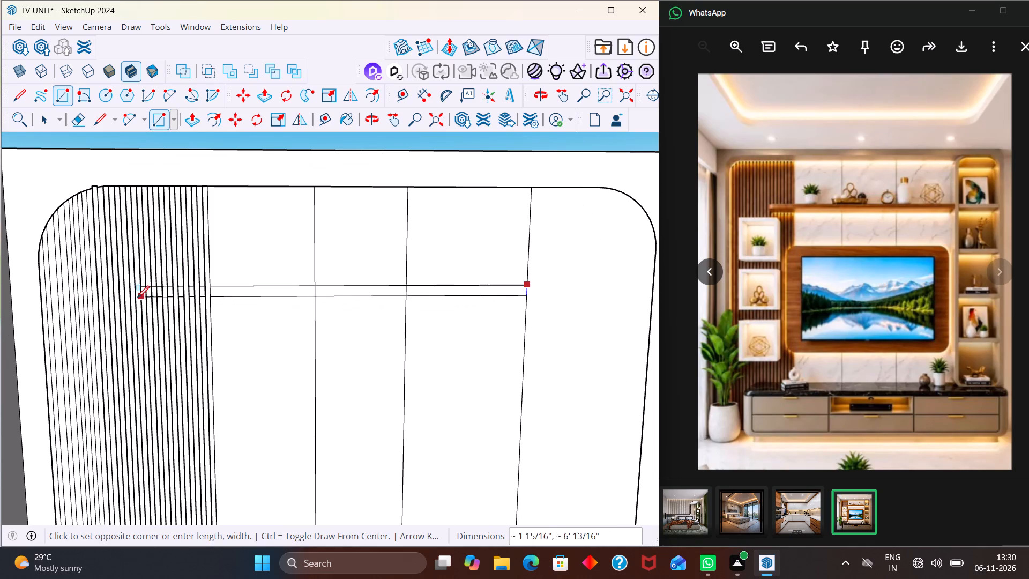
pyautogui.click(136, 298)
pyautogui.press('space')
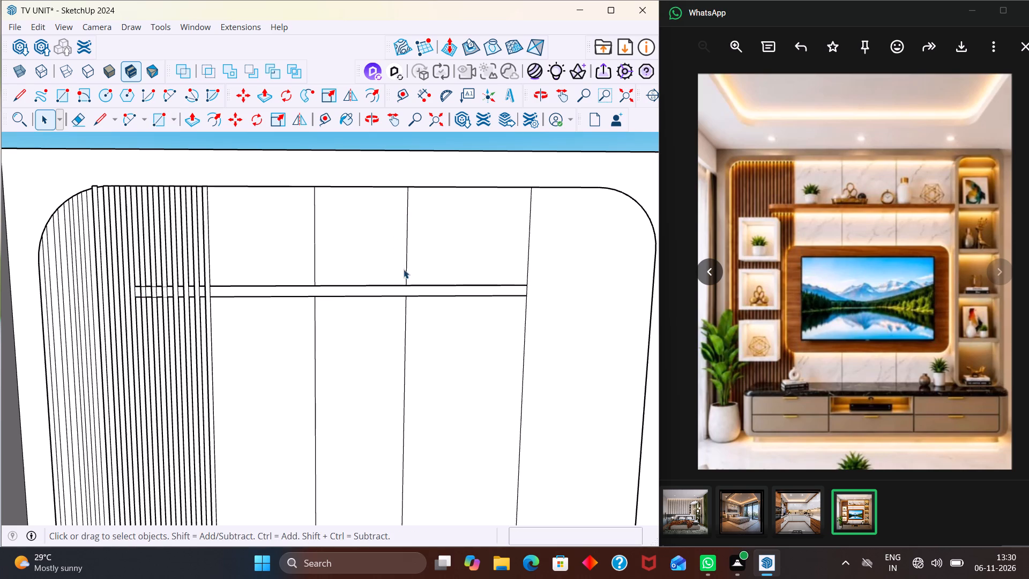
# Make the shelf rectangle's face and edges a group and open that group for editing.
pyautogui.click(416, 286)
pyautogui.click(416, 287)
pyautogui.click(416, 287)
pyautogui.click(417, 293)
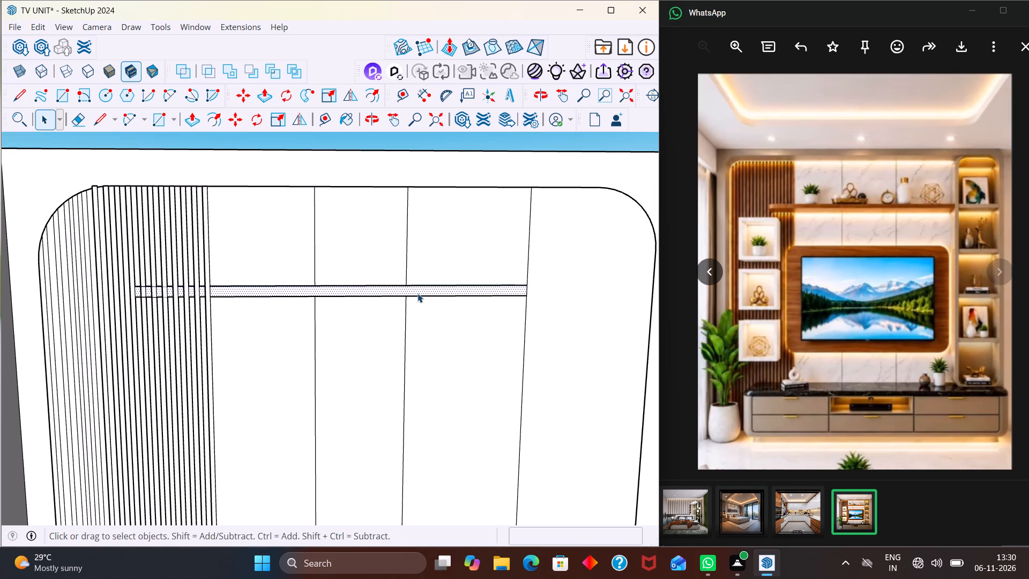
pyautogui.tripleClick(417, 291)
pyautogui.press('Escape')
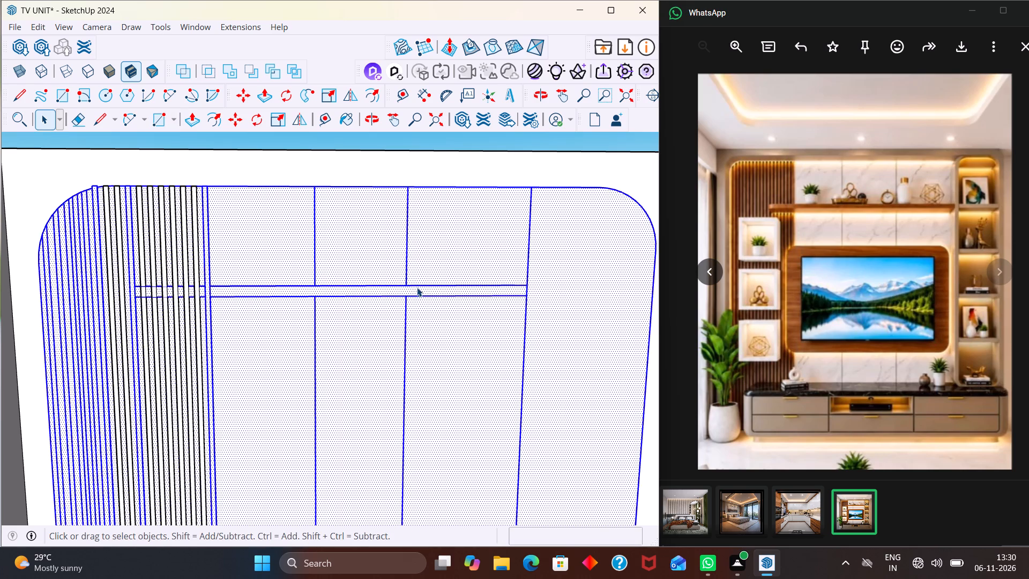
pyautogui.press('space')
pyautogui.scroll(-4, 415, 286)
pyautogui.click(494, 179)
pyautogui.scroll(4, 387, 272)
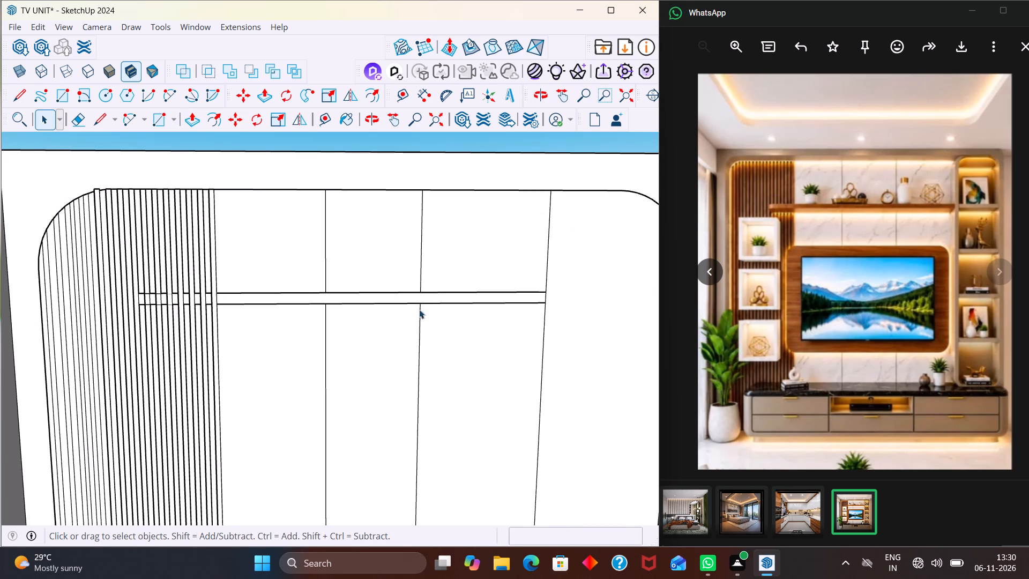
pyautogui.doubleClick(430, 297)
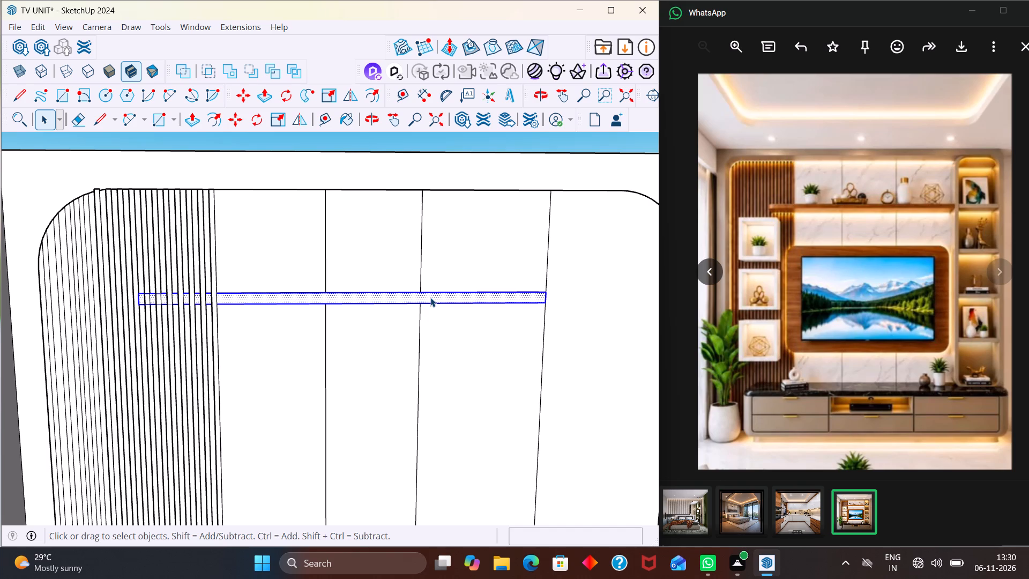
pyautogui.rightClick(430, 298)
pyautogui.click(483, 426)
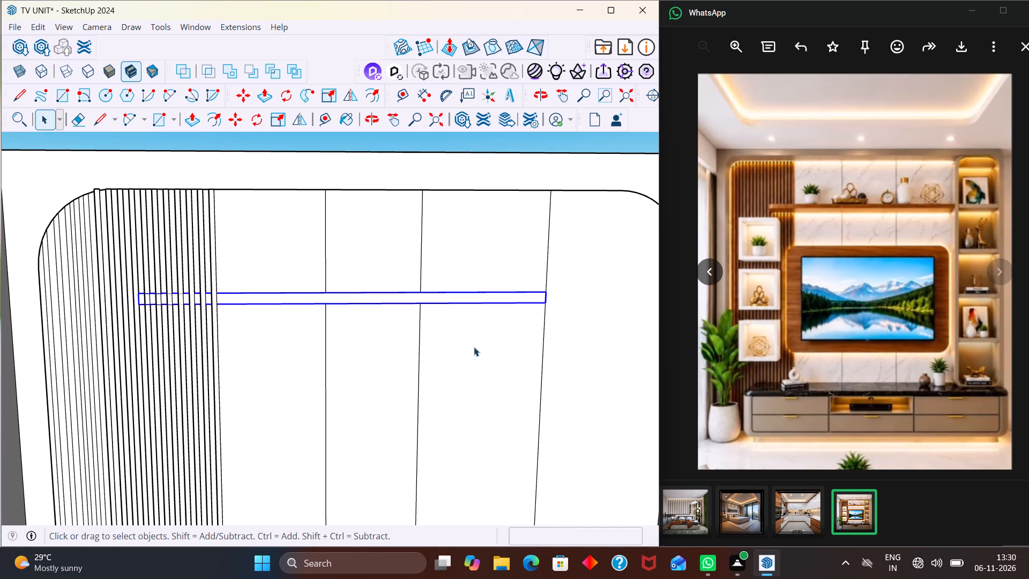
pyautogui.doubleClick(439, 301)
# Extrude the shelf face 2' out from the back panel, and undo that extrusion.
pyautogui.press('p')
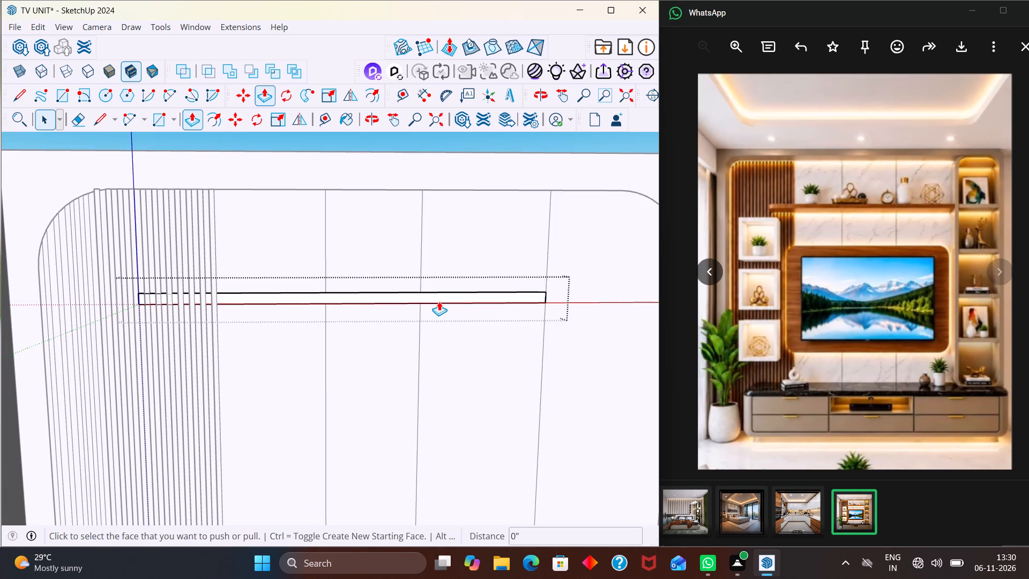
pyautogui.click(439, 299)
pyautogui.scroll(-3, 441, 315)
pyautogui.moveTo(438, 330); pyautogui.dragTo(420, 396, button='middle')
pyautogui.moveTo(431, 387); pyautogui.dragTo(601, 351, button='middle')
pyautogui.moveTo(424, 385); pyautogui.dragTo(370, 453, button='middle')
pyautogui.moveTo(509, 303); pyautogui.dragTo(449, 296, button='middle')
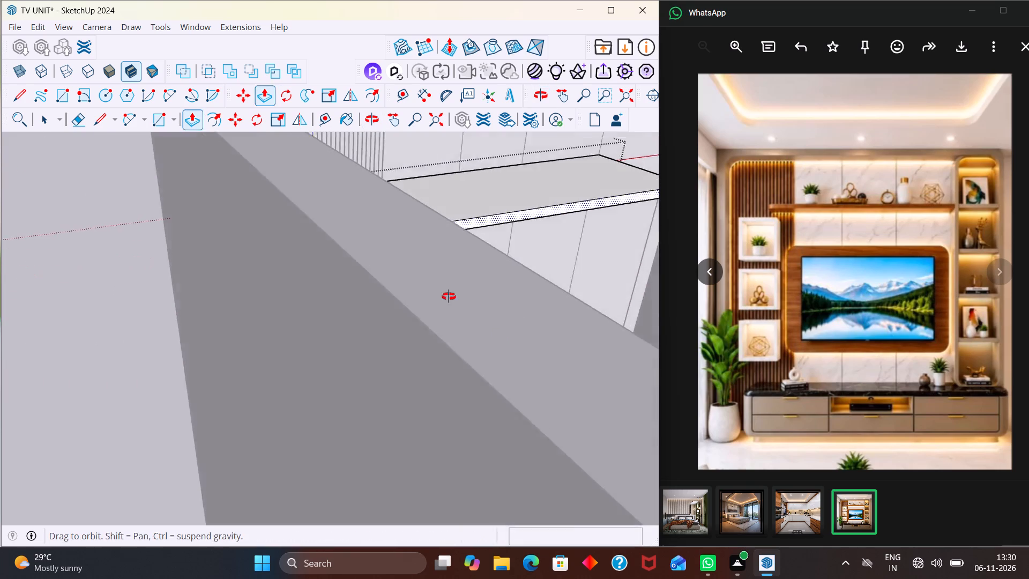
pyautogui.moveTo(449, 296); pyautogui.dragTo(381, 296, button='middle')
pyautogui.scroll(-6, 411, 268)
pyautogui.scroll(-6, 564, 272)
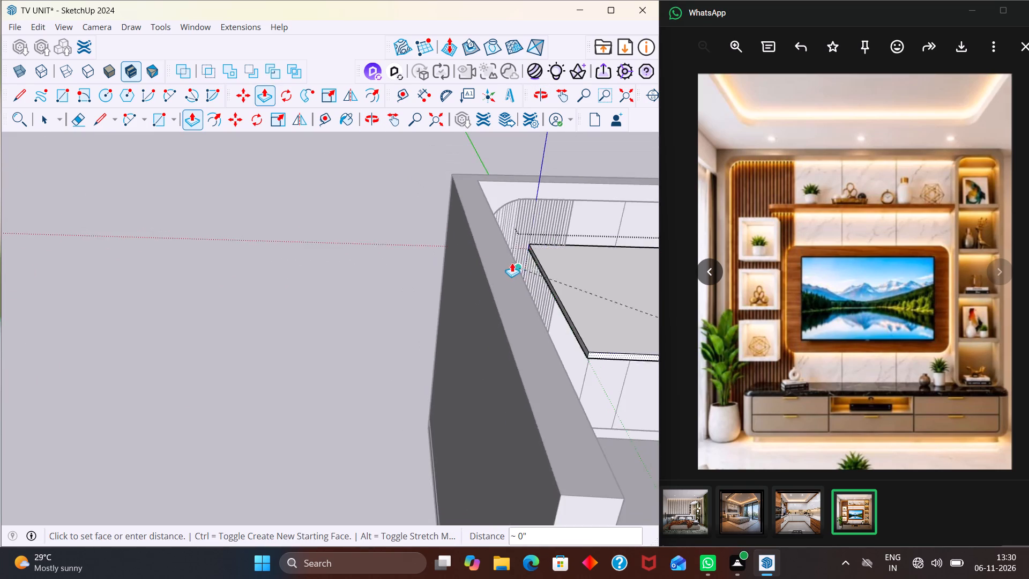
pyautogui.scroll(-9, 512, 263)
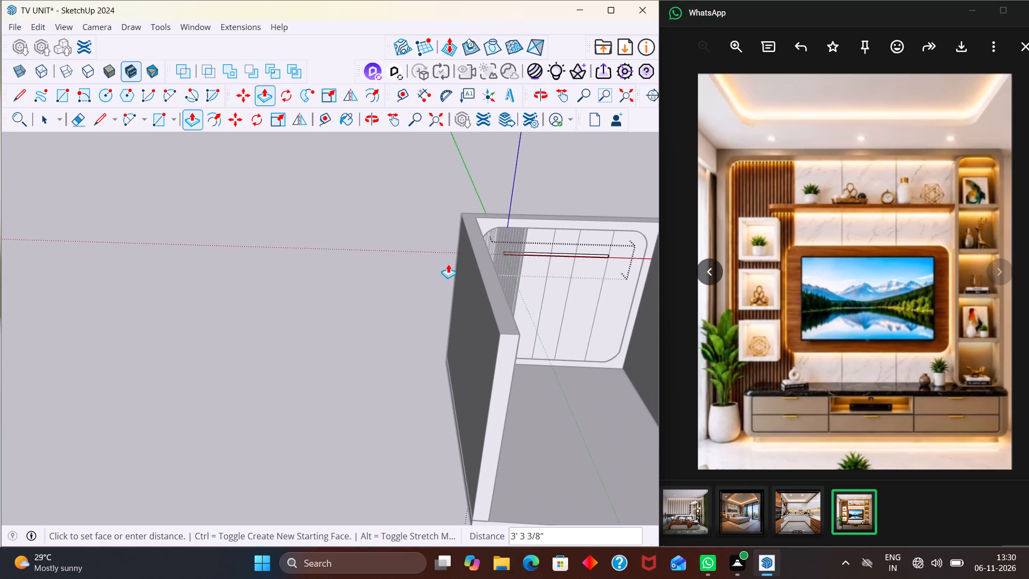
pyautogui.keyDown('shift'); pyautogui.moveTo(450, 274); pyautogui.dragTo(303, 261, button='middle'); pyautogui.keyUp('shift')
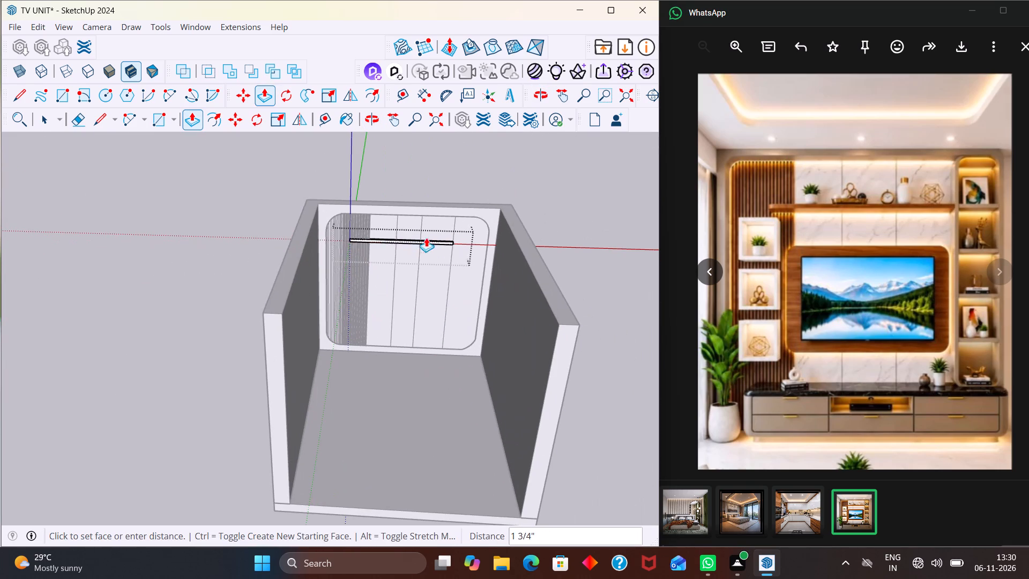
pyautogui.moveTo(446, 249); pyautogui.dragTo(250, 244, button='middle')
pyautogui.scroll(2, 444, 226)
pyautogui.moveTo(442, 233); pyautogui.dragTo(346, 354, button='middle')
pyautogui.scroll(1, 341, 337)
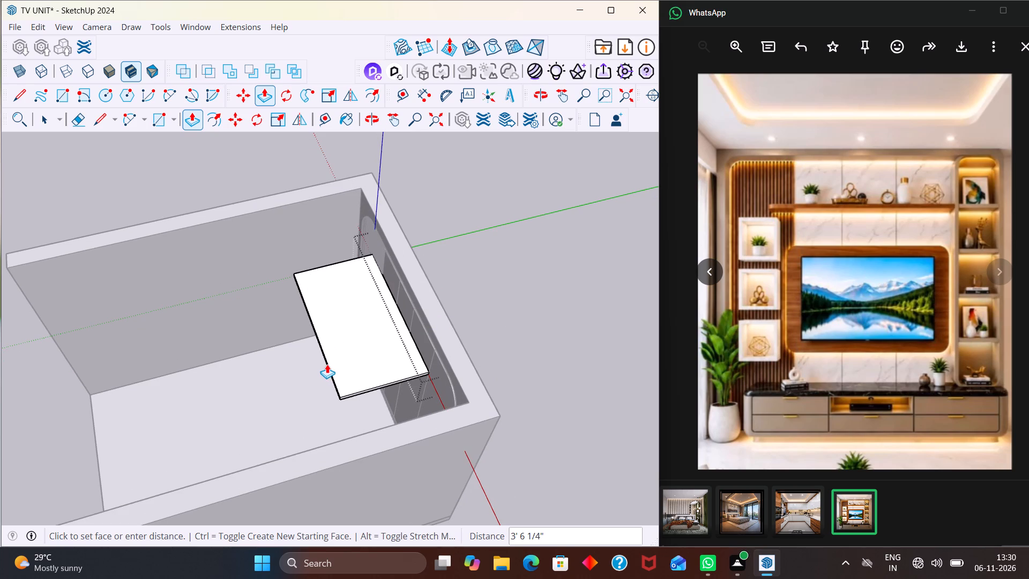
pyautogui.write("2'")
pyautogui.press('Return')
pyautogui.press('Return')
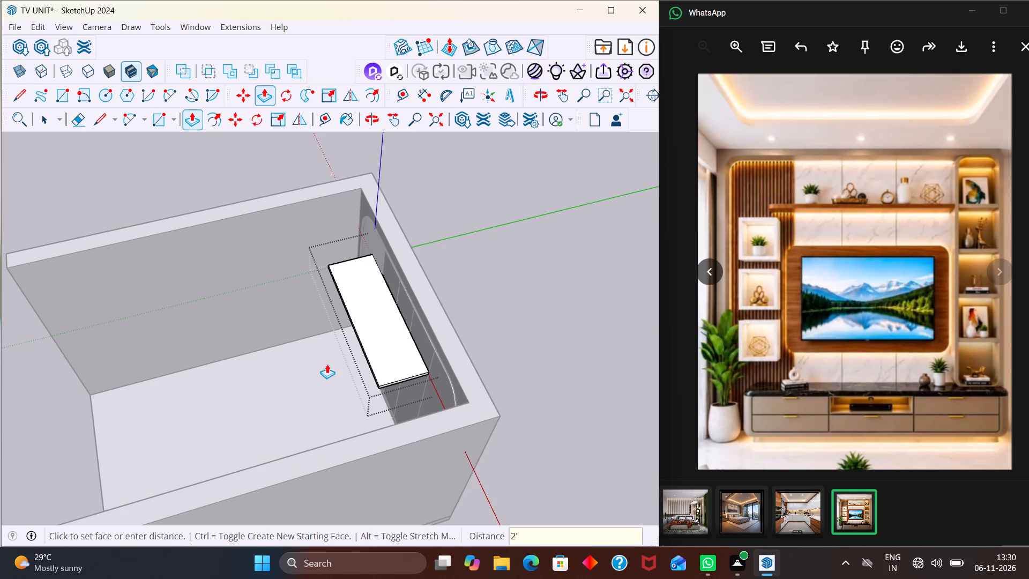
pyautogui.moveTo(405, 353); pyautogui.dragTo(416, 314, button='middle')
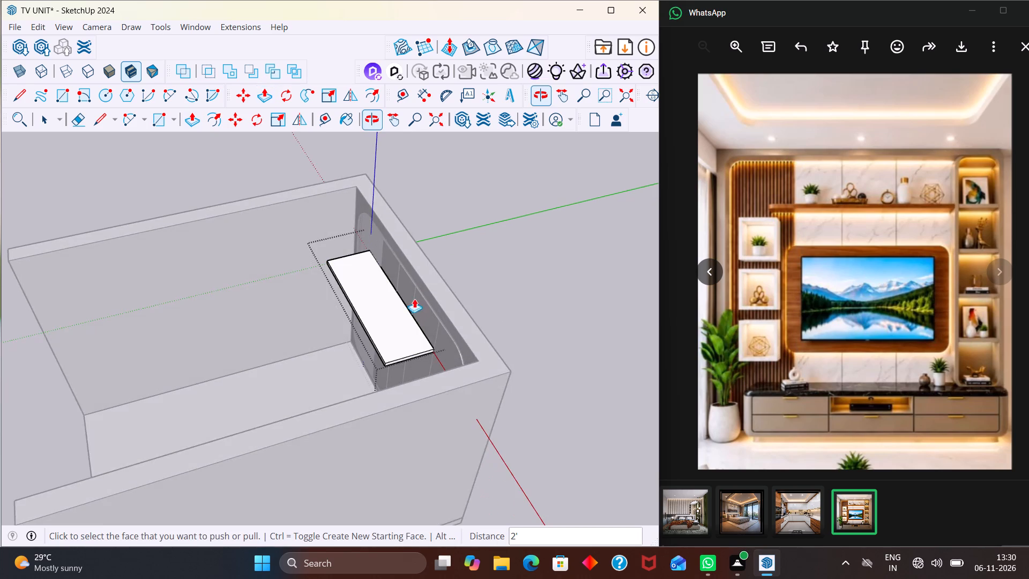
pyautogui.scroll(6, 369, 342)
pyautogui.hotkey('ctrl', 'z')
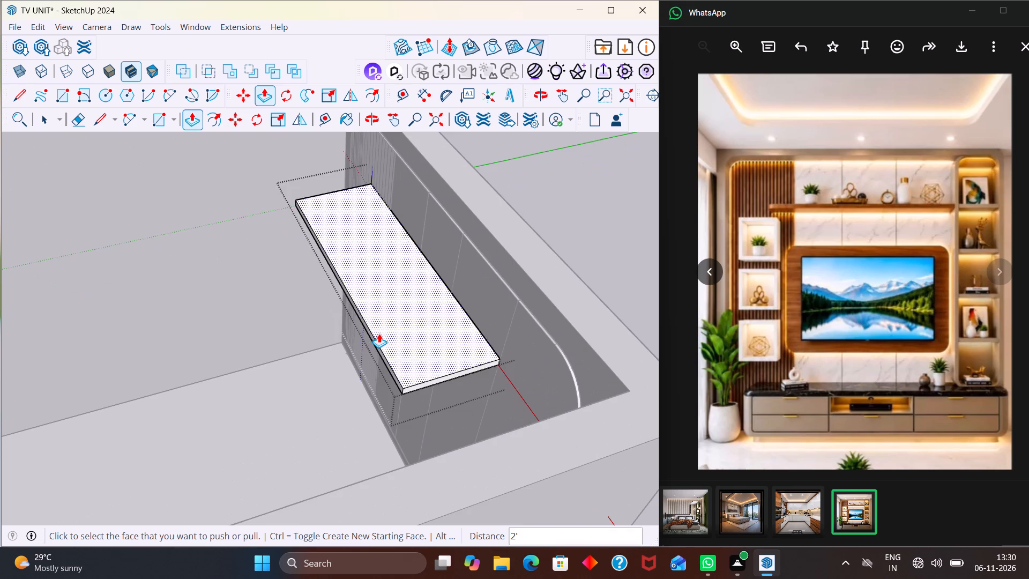
# Extrude the shelf face 1' out from the back panel and close the group.
pyautogui.scroll(1, 417, 320)
pyautogui.scroll(3, 468, 291)
pyautogui.click(464, 309)
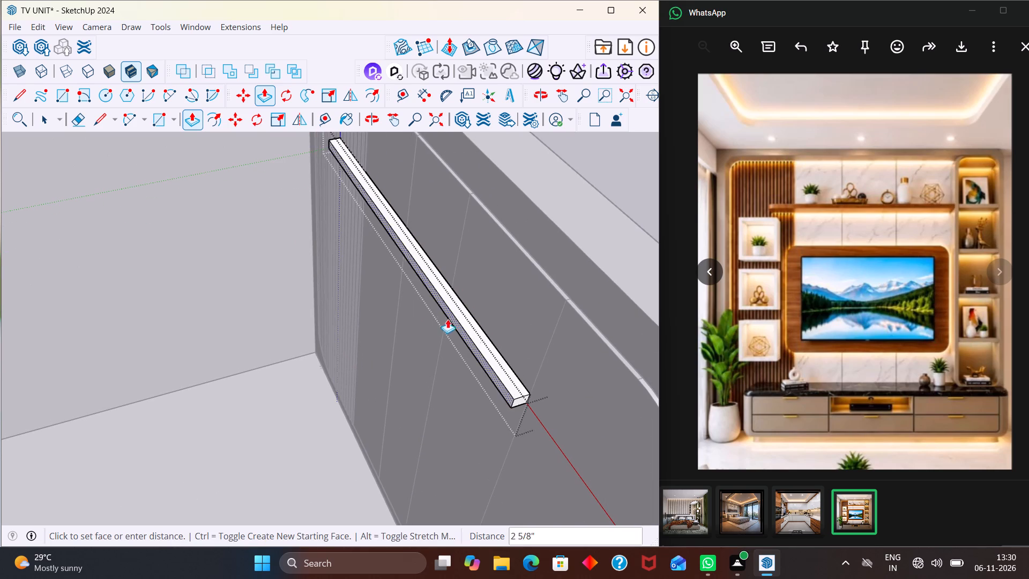
pyautogui.write("1'")
pyautogui.press('Return')
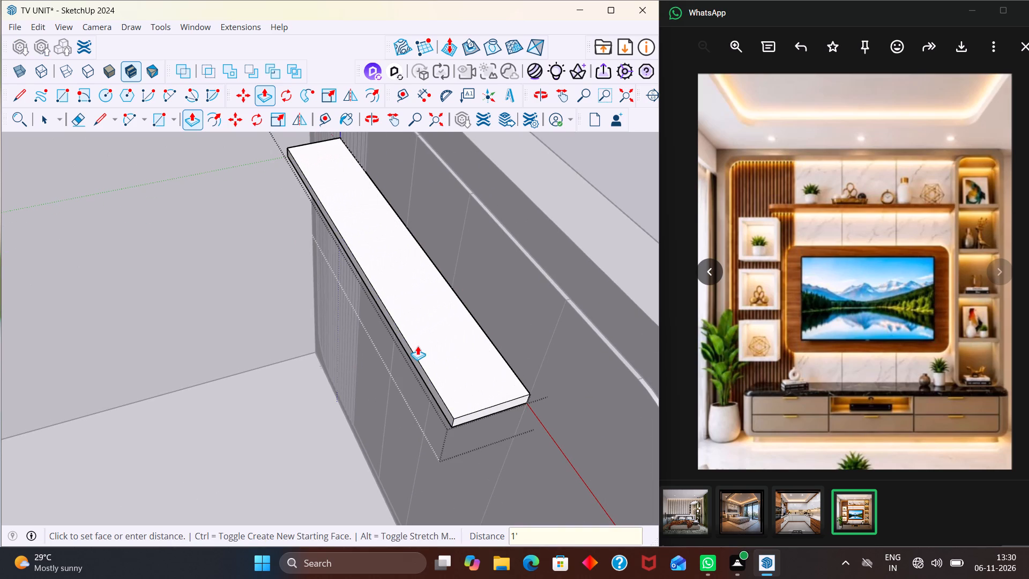
pyautogui.press('space')
pyautogui.scroll(-8, 475, 340)
pyautogui.click(571, 220)
# Examine the shelf from above, below and the front, against the slats, back panel and whole room.
pyautogui.moveTo(417, 396); pyautogui.dragTo(527, 369, button='middle')
pyautogui.scroll(-1, 443, 399)
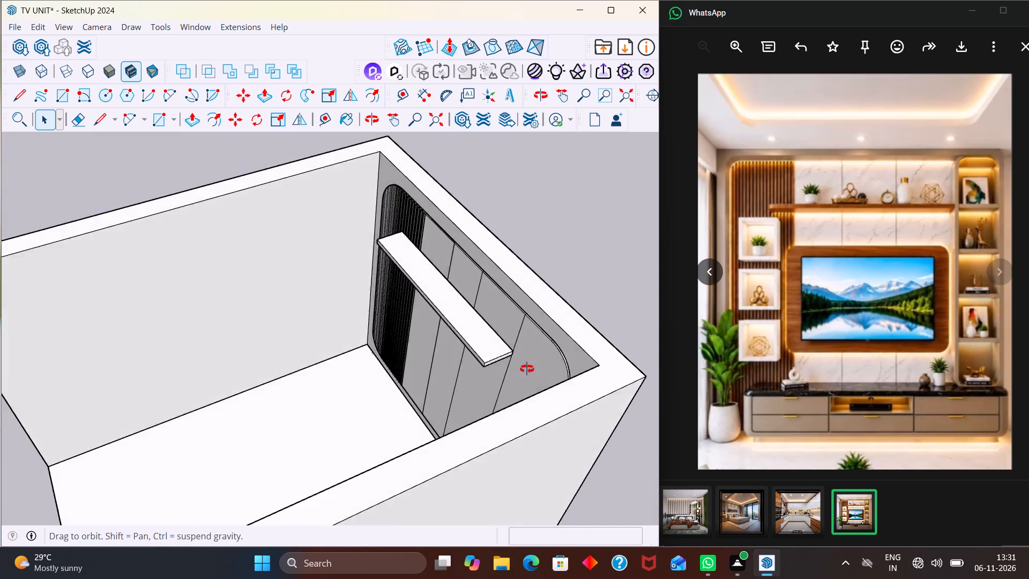
pyautogui.moveTo(527, 369); pyautogui.dragTo(543, 338, button='middle')
pyautogui.scroll(1, 542, 343)
pyautogui.scroll(-3, 436, 384)
pyautogui.moveTo(431, 374); pyautogui.dragTo(539, 307, button='middle')
pyautogui.scroll(5, 467, 247)
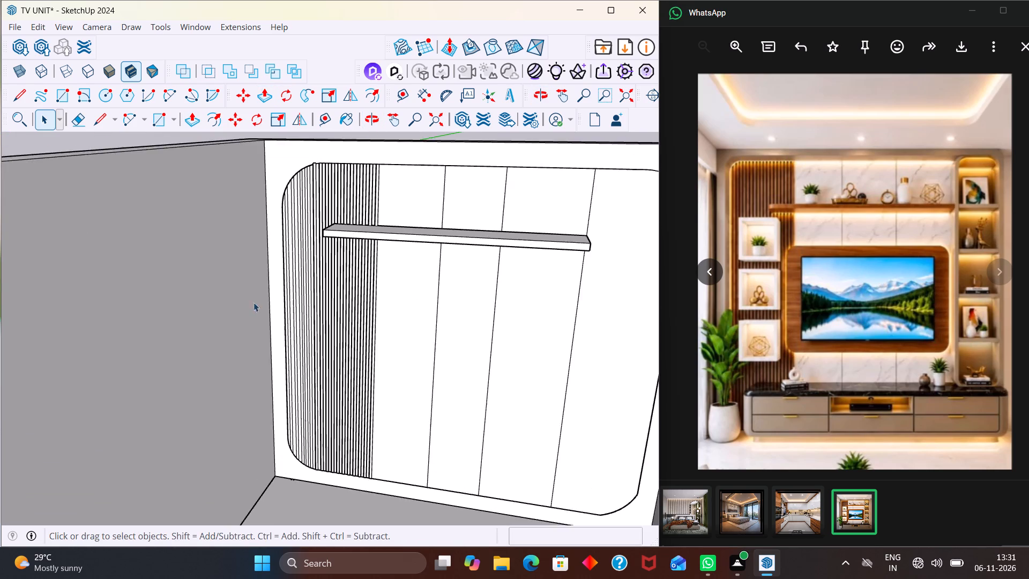
pyautogui.scroll(7, 253, 302)
pyautogui.moveTo(326, 231); pyautogui.dragTo(306, 363, button='middle')
pyautogui.scroll(3, 316, 301)
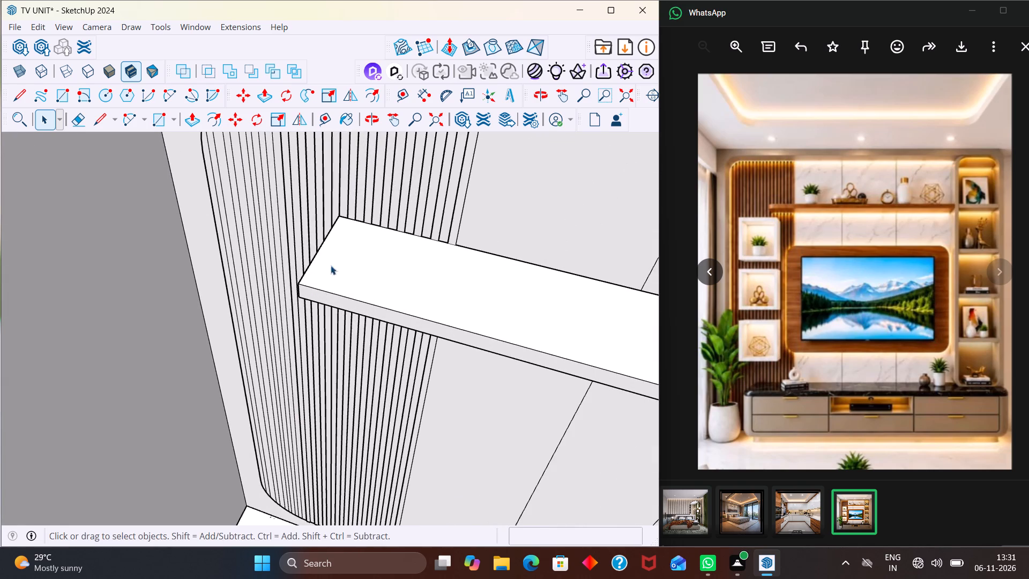
pyautogui.scroll(-9, 373, 217)
pyautogui.moveTo(450, 258); pyautogui.dragTo(480, 153, button='middle')
pyautogui.scroll(1, 479, 153)
pyautogui.scroll(-10, 475, 141)
pyautogui.moveTo(493, 260); pyautogui.dragTo(503, 114, button='middle')
pyautogui.scroll(-2, 516, 138)
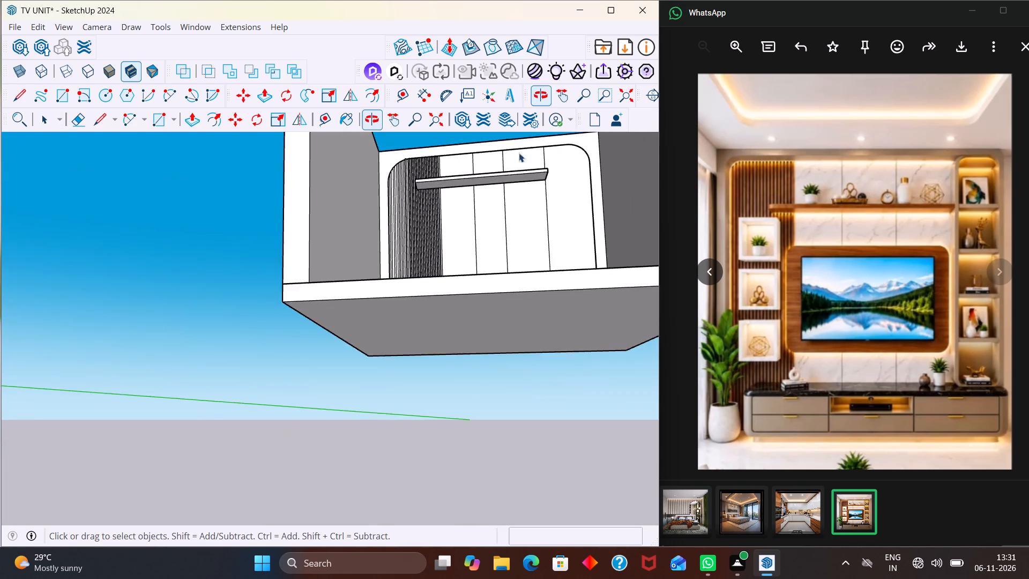
pyautogui.scroll(-3, 519, 153)
pyautogui.scroll(5, 526, 143)
pyautogui.scroll(-2, 558, 219)
pyautogui.moveTo(550, 268); pyautogui.dragTo(550, 286, button='middle')
pyautogui.click(562, 243)
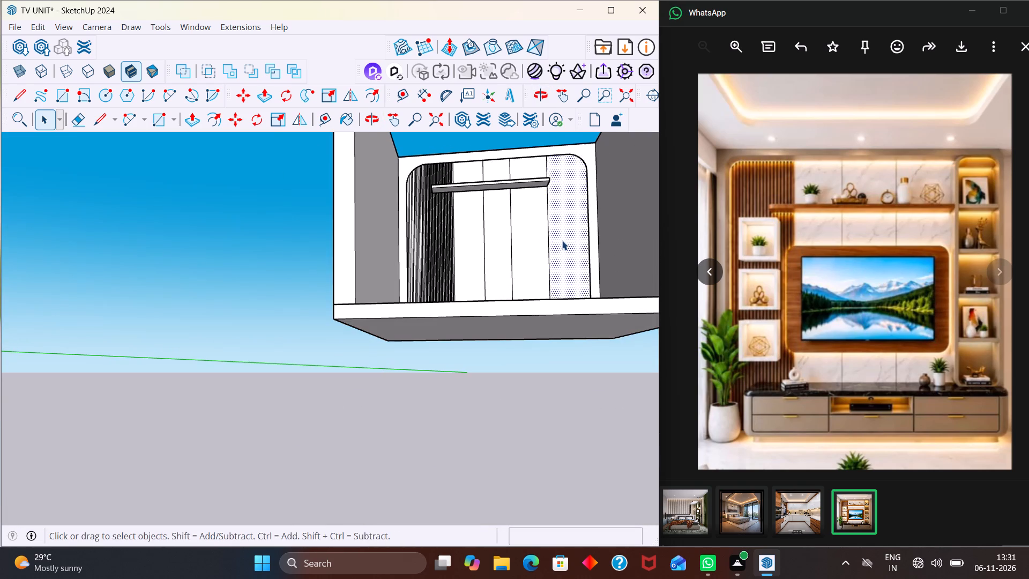
pyautogui.scroll(2, 563, 224)
pyautogui.moveTo(569, 231); pyautogui.dragTo(579, 326, button='middle')
pyautogui.scroll(-11, 575, 267)
pyautogui.click(578, 199)
pyautogui.moveTo(654, 236); pyautogui.dragTo(520, 216, button='middle')
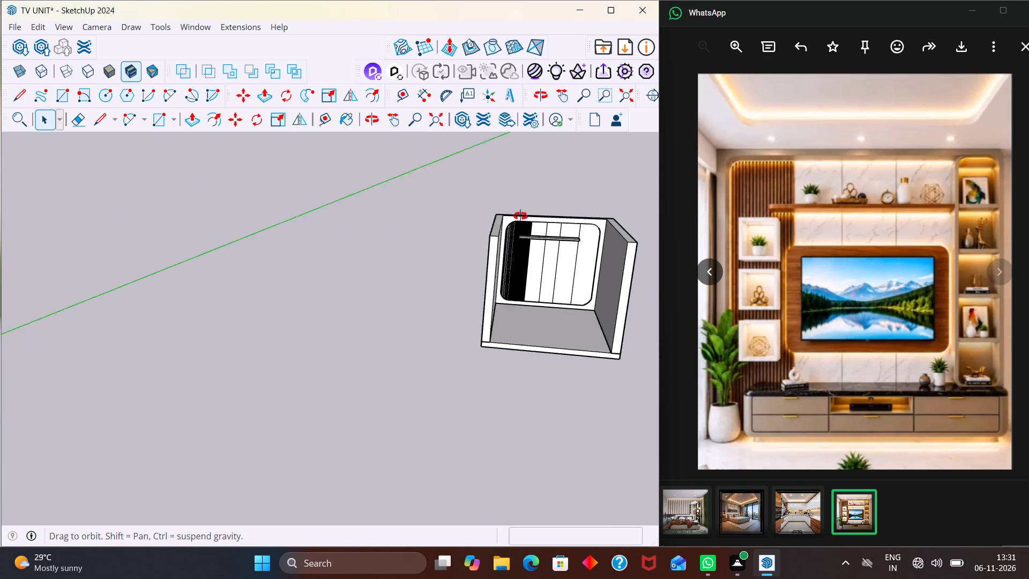
pyautogui.moveTo(520, 216); pyautogui.dragTo(493, 213, button='middle')
pyautogui.scroll(4, 521, 225)
pyautogui.moveTo(518, 271); pyautogui.dragTo(583, 396, button='middle')
pyautogui.scroll(3, 583, 400)
pyautogui.moveTo(517, 337); pyautogui.dragTo(556, 329, button='middle')
pyautogui.scroll(3, 550, 318)
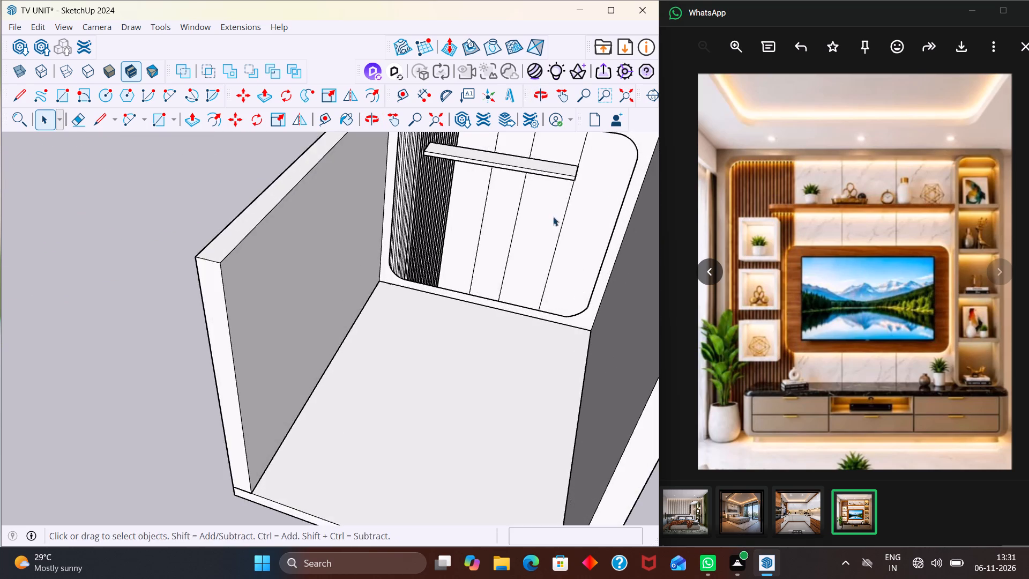
# Examine the shelf against the slats, back panel and surrounding room from the front and from above.
pyautogui.moveTo(538, 250); pyautogui.dragTo(565, 216, button='middle')
pyautogui.scroll(-1, 565, 216)
pyautogui.scroll(1, 579, 231)
pyautogui.scroll(-7, 579, 232)
pyautogui.moveTo(580, 144); pyautogui.dragTo(579, 136, button='middle')
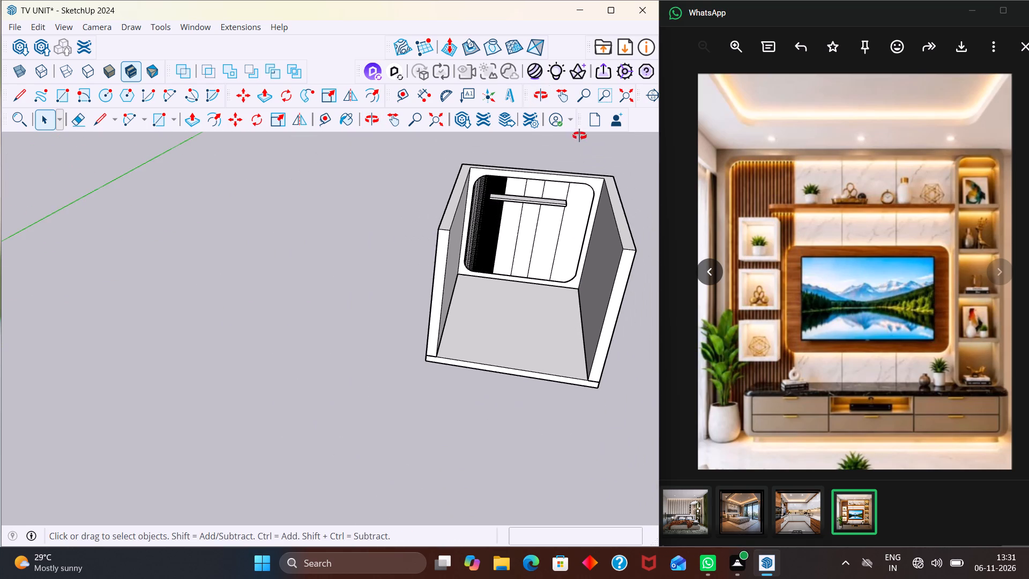
pyautogui.moveTo(579, 136); pyautogui.dragTo(579, 95, button='middle')
pyautogui.moveTo(545, 200); pyautogui.dragTo(546, 149, button='middle')
pyautogui.scroll(9, 549, 174)
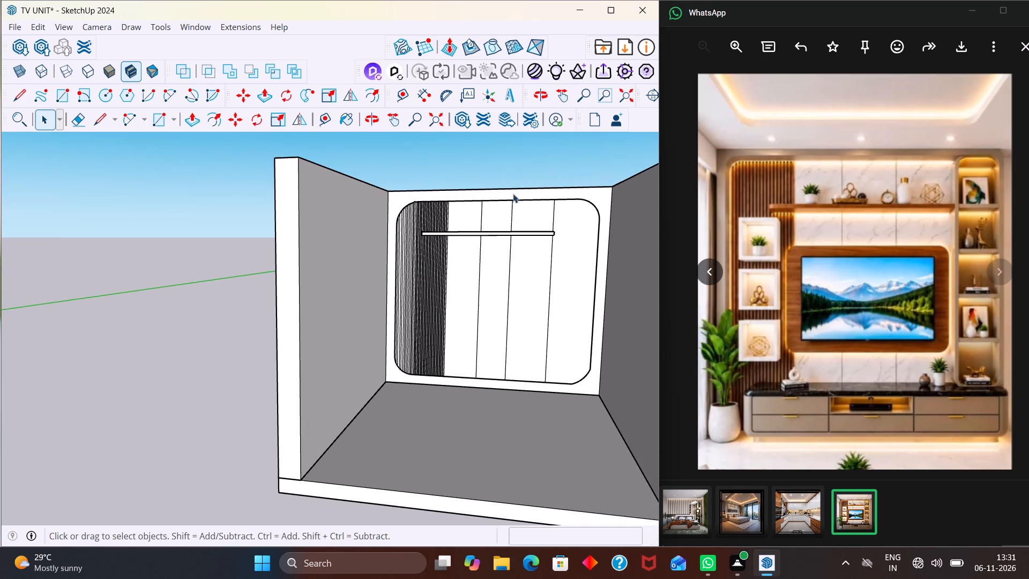
pyautogui.scroll(1, 514, 192)
pyautogui.moveTo(513, 196); pyautogui.dragTo(532, 209, button='middle')
pyautogui.scroll(2, 532, 205)
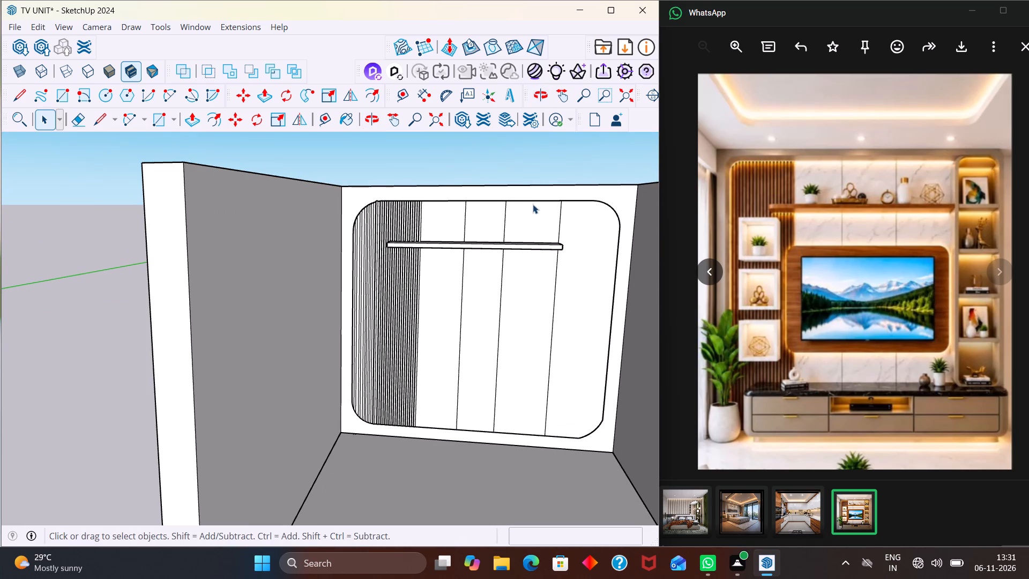
pyautogui.scroll(2, 531, 211)
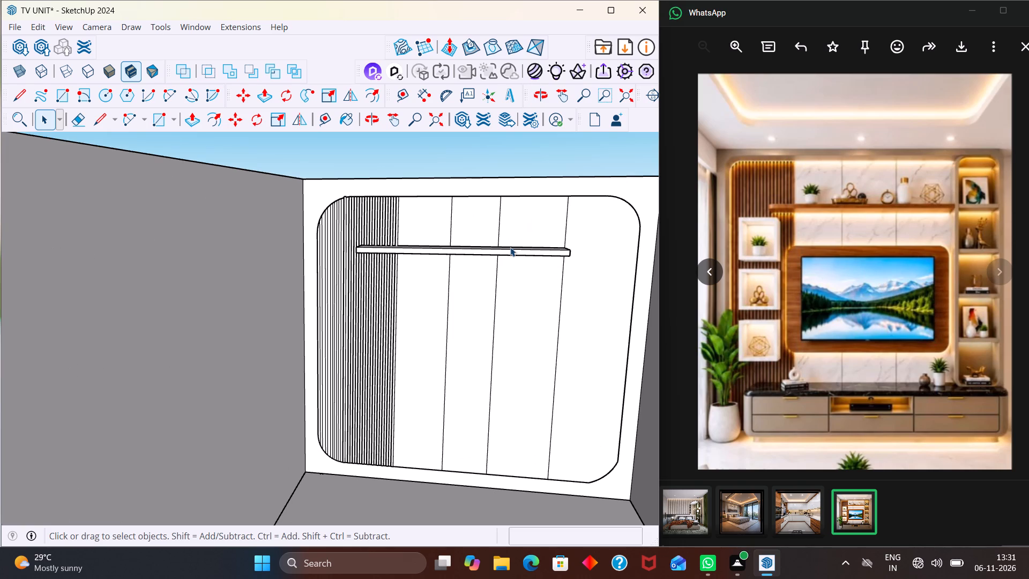
pyautogui.click(506, 254)
pyautogui.scroll(4, 521, 239)
pyautogui.moveTo(535, 250); pyautogui.dragTo(528, 326, button='middle')
pyautogui.scroll(1, 527, 310)
pyautogui.scroll(-3, 531, 288)
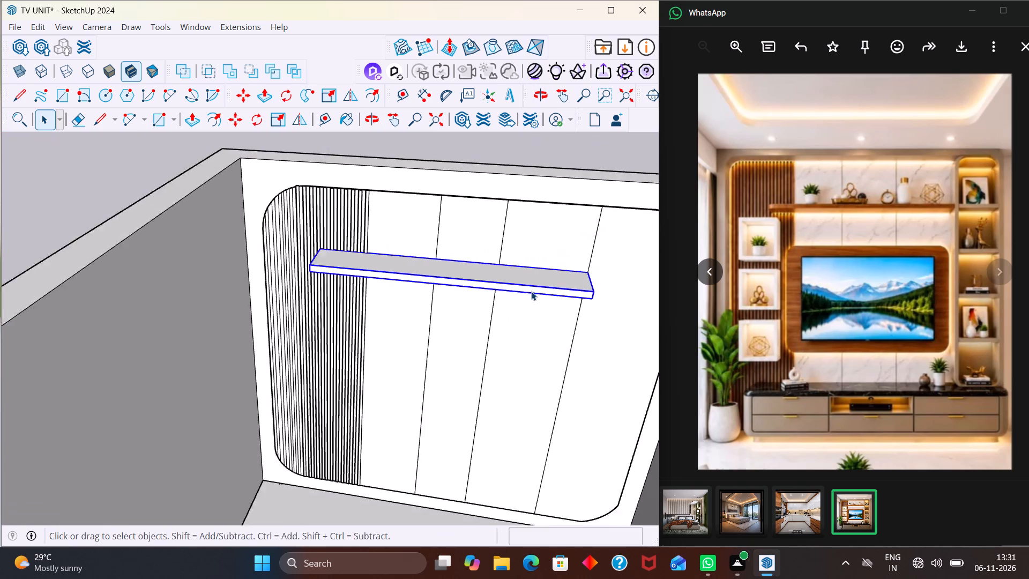
pyautogui.scroll(-3, 531, 291)
pyautogui.press('Escape')
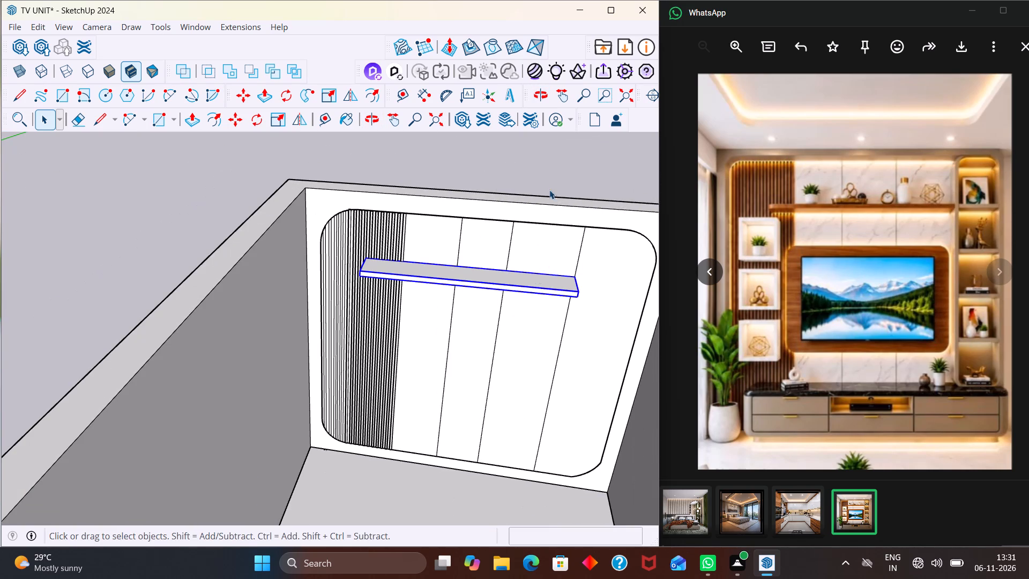
pyautogui.click(546, 187)
# Open the shelf group and draw a 6" radius arc across the top face's front corner at the slatted end.
pyautogui.scroll(5, 480, 250)
pyautogui.doubleClick(393, 284)
pyautogui.scroll(3, 397, 276)
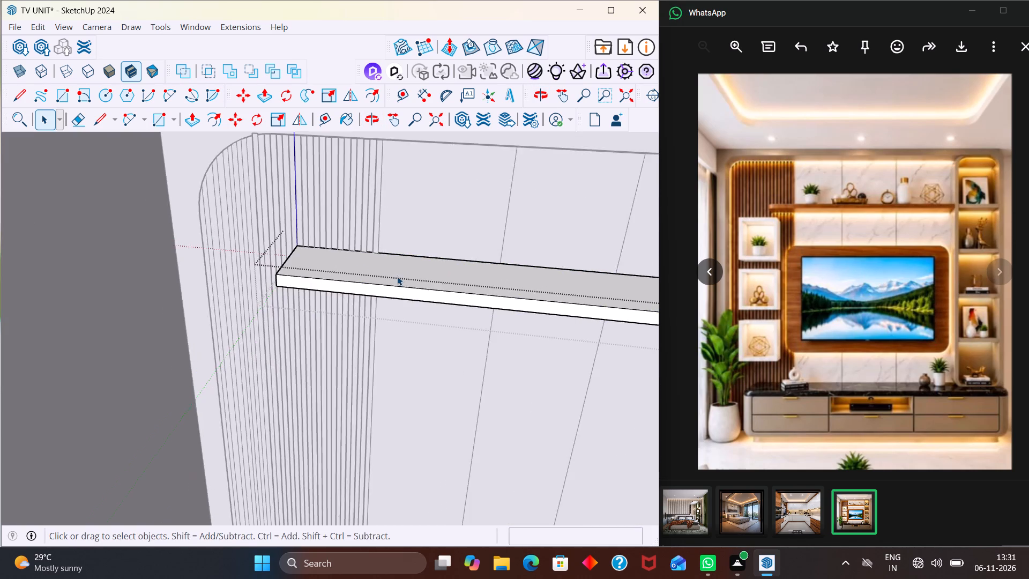
pyautogui.scroll(1, 397, 276)
pyautogui.moveTo(397, 276); pyautogui.dragTo(332, 353, button='middle')
pyautogui.press('a')
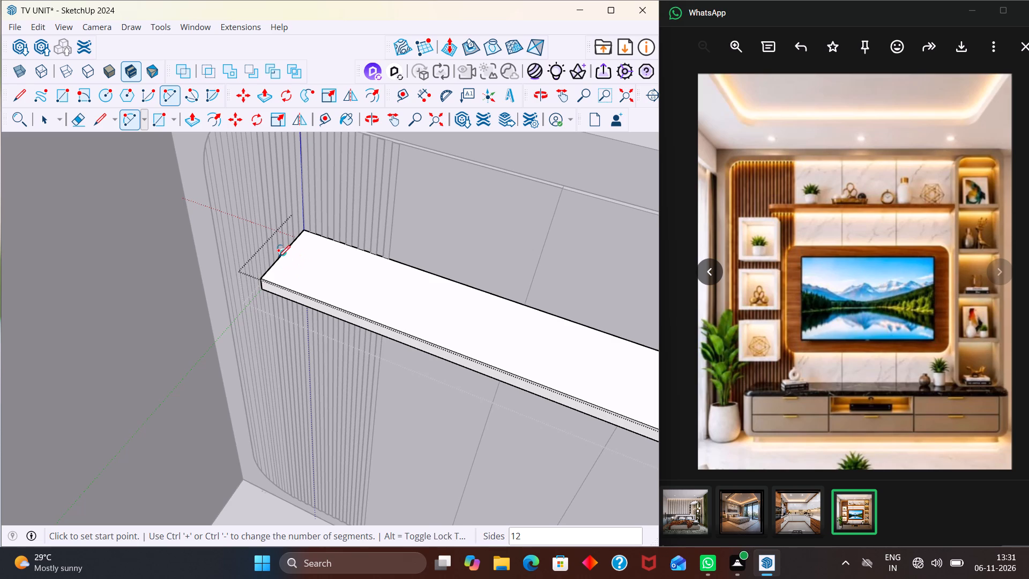
pyautogui.click(278, 261)
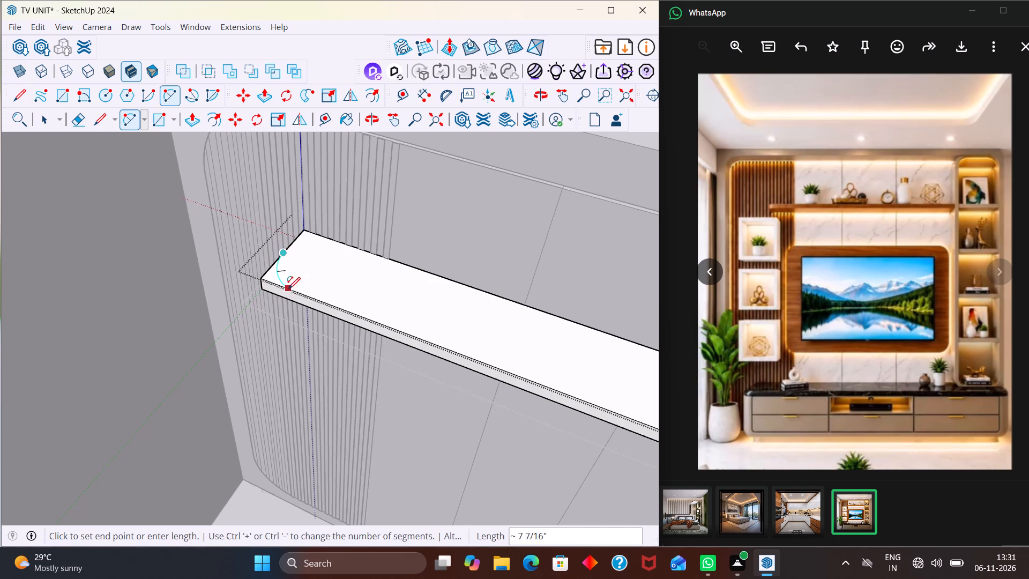
pyautogui.click(293, 289)
pyautogui.scroll(-2, 325, 266)
pyautogui.click(292, 281)
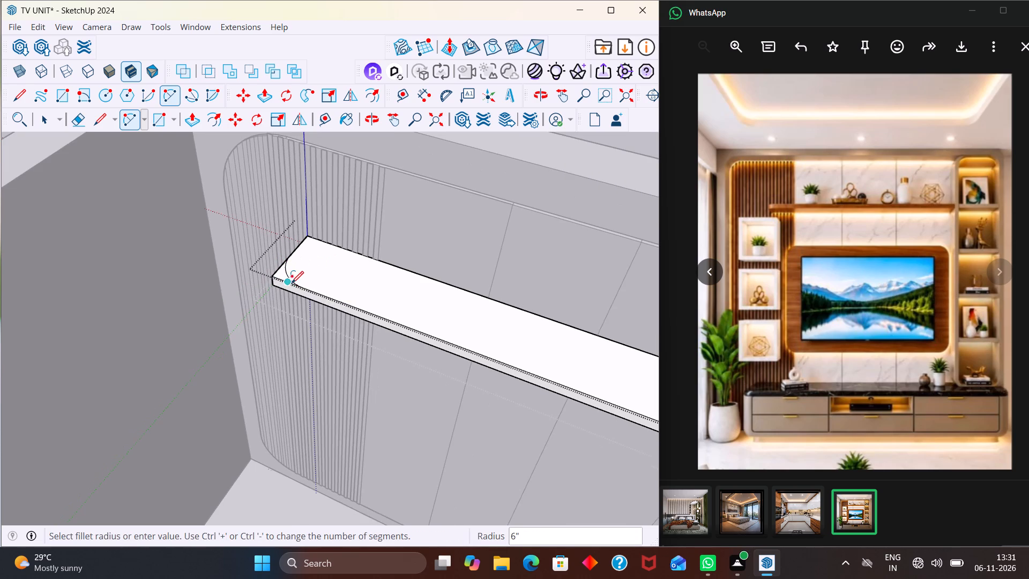
# Draw a matching arc with a bulge of about 1 1/8" across the top face's front corner at the shelf's other end.
pyautogui.scroll(-4, 301, 279)
pyautogui.scroll(3, 420, 344)
pyautogui.scroll(1, 557, 386)
pyautogui.scroll(-4, 496, 365)
pyautogui.scroll(3, 650, 378)
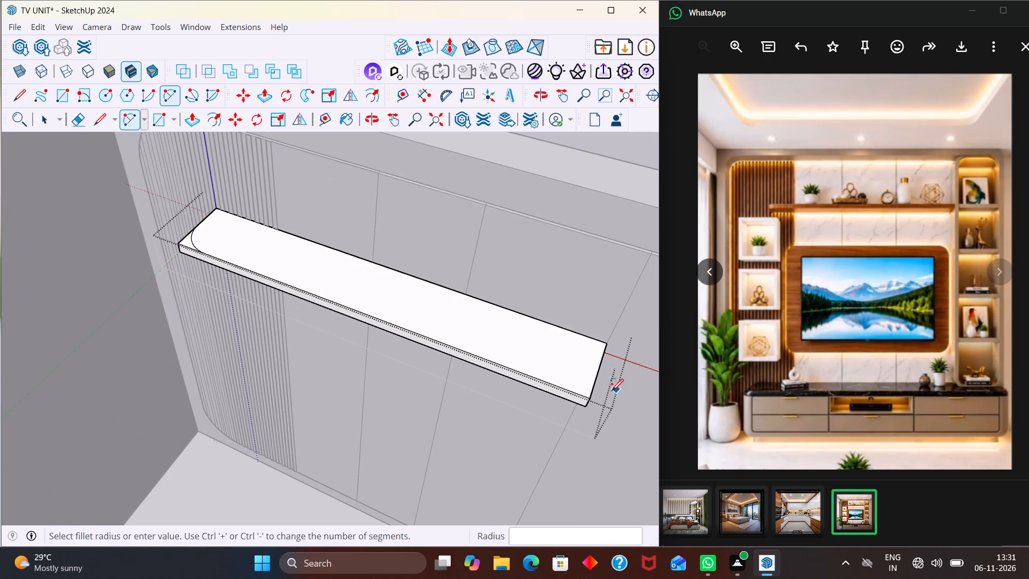
pyautogui.click(563, 384)
pyautogui.click(598, 369)
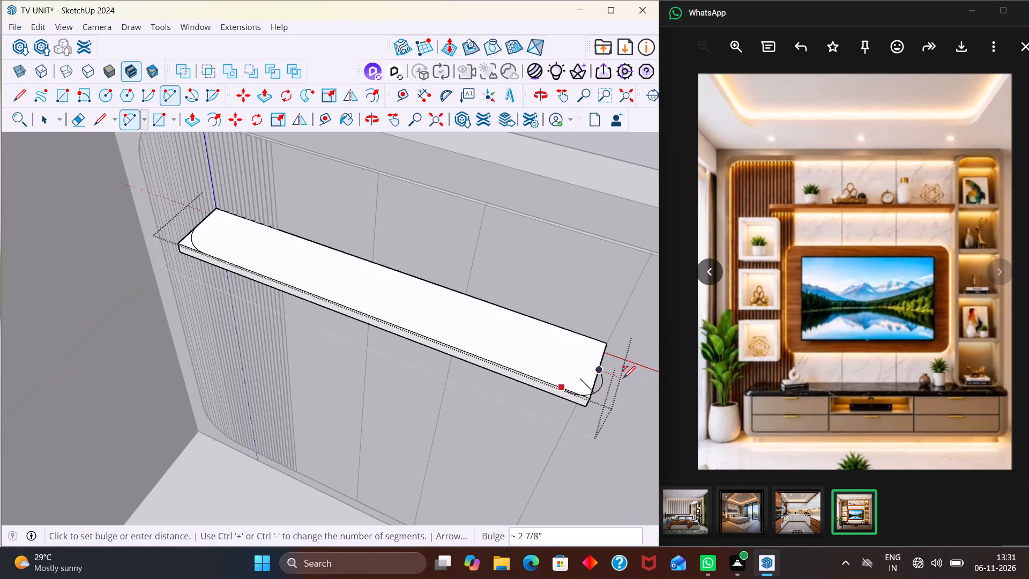
pyautogui.scroll(4, 615, 384)
pyautogui.moveTo(615, 385); pyautogui.dragTo(749, 472, button='middle')
pyautogui.scroll(3, 632, 409)
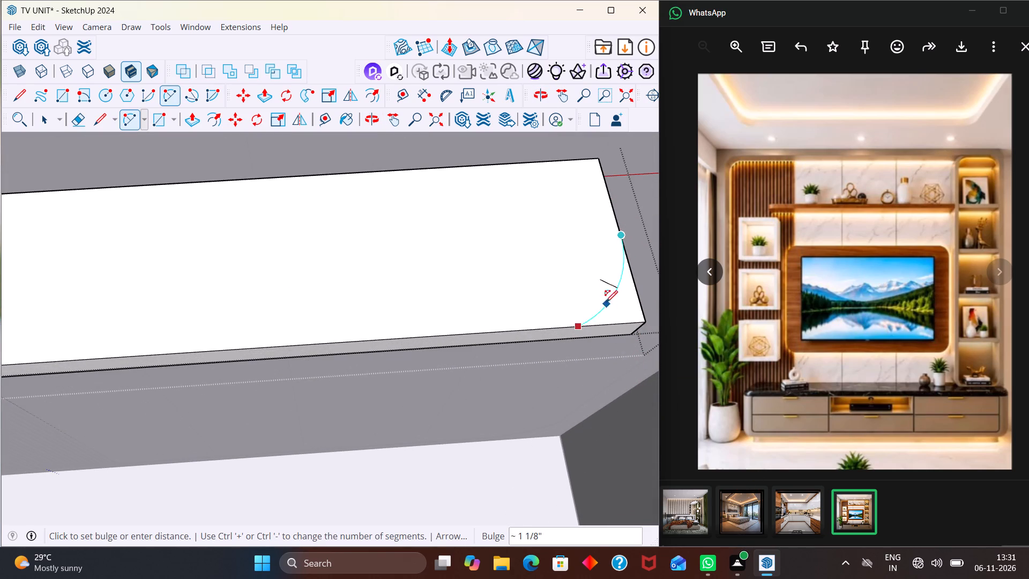
pyautogui.click(615, 292)
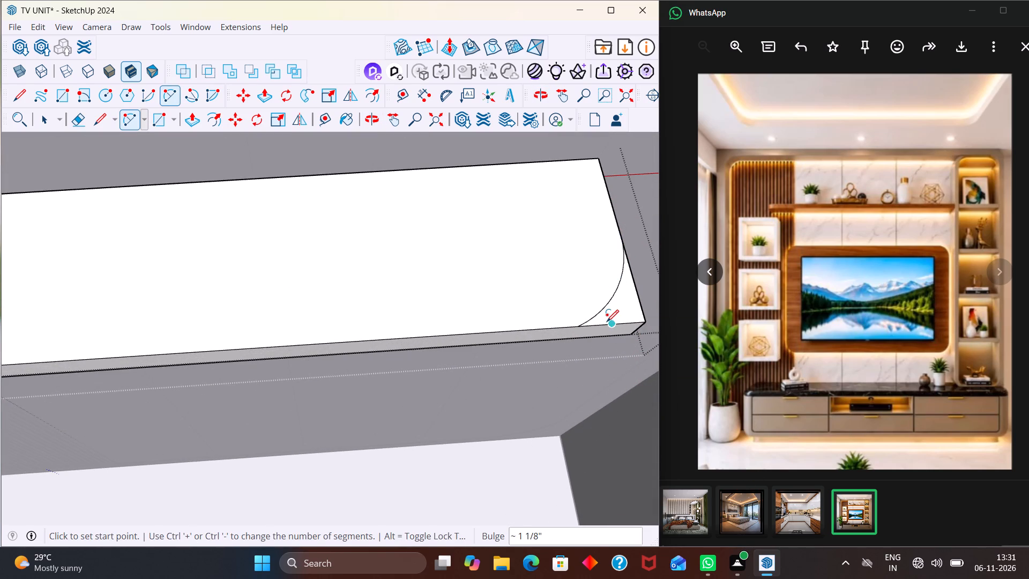
pyautogui.press('Escape')
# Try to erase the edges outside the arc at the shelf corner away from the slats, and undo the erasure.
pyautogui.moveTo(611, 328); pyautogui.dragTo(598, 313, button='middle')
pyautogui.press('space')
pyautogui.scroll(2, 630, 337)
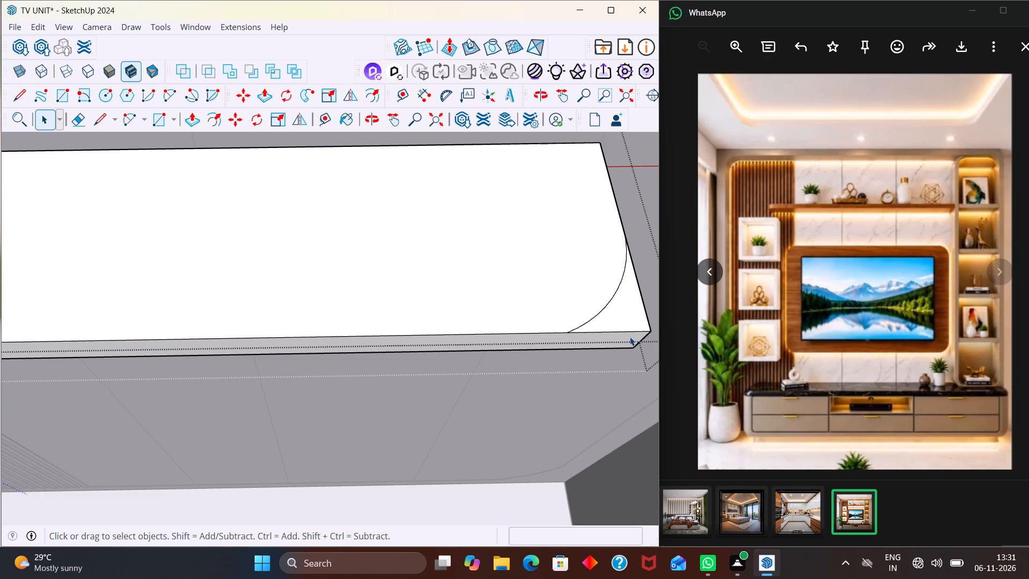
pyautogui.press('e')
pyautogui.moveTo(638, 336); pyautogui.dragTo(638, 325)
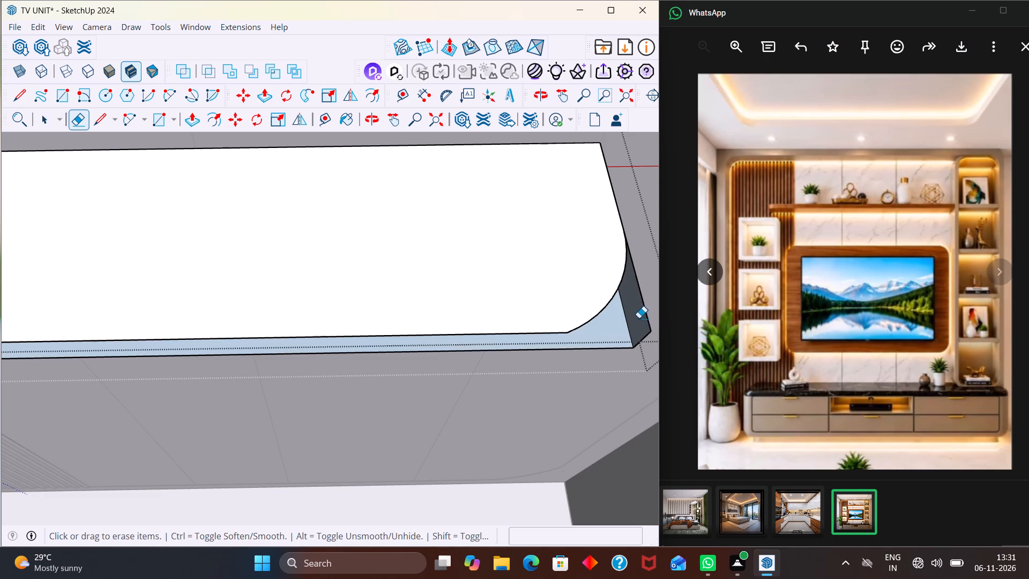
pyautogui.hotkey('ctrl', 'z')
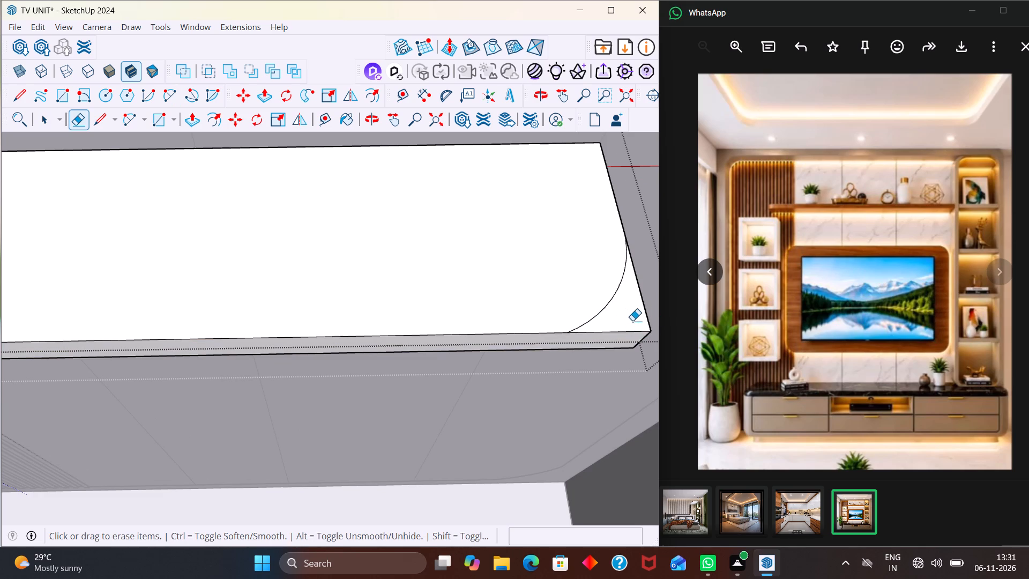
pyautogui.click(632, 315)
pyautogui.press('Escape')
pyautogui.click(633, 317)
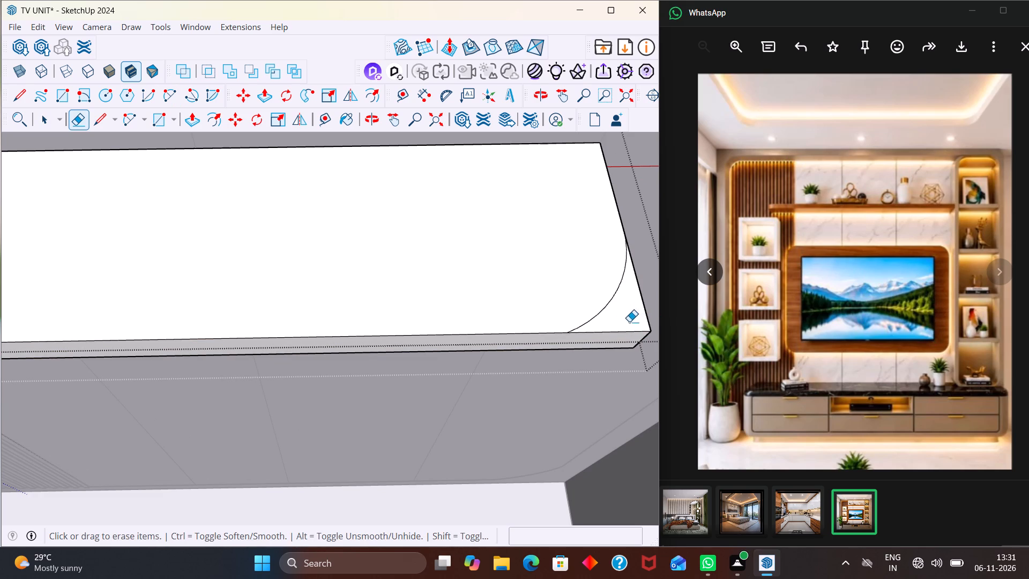
# Push the face outside the arc down through the shelf's full thickness to round the front corner away from the slats.
pyautogui.press('space')
pyautogui.doubleClick(628, 323)
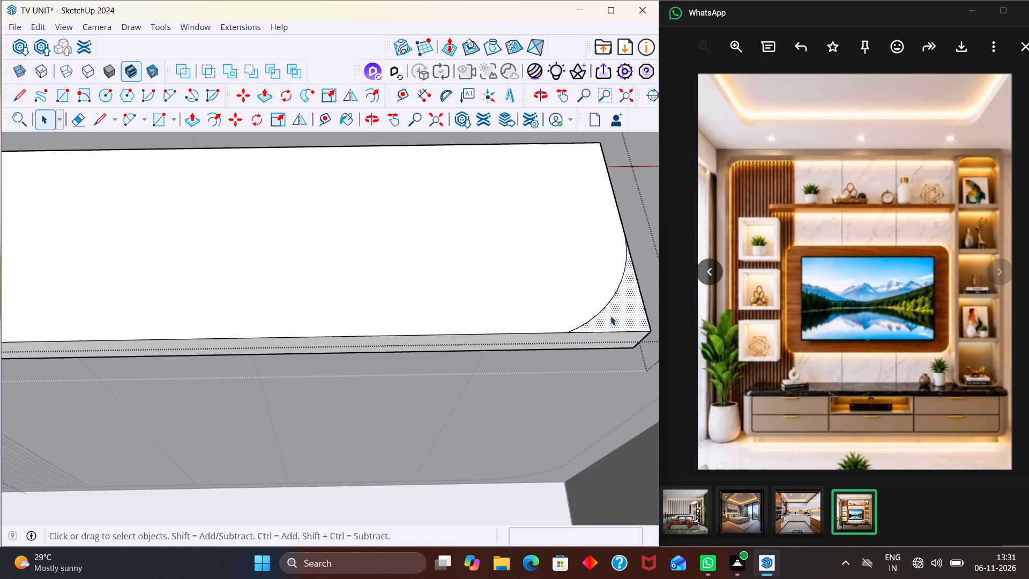
pyautogui.press('p')
pyautogui.moveTo(621, 323); pyautogui.dragTo(621, 330)
pyautogui.moveTo(591, 374); pyautogui.dragTo(580, 307, button='middle')
pyautogui.scroll(-1, 588, 395)
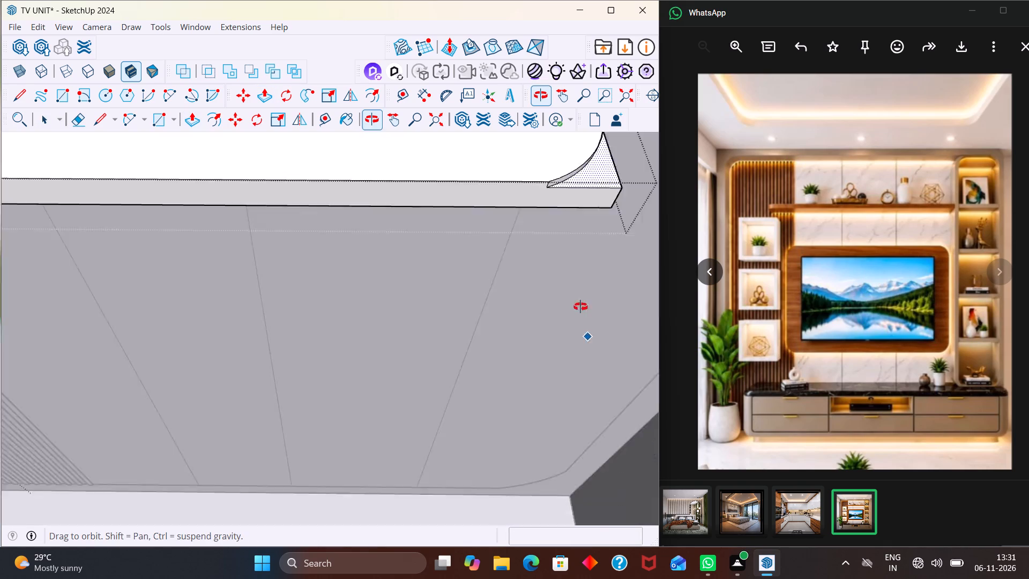
pyautogui.moveTo(580, 307); pyautogui.dragTo(576, 253, button='middle')
pyautogui.scroll(1, 576, 255)
pyautogui.scroll(-19, 576, 254)
pyautogui.scroll(3, 586, 215)
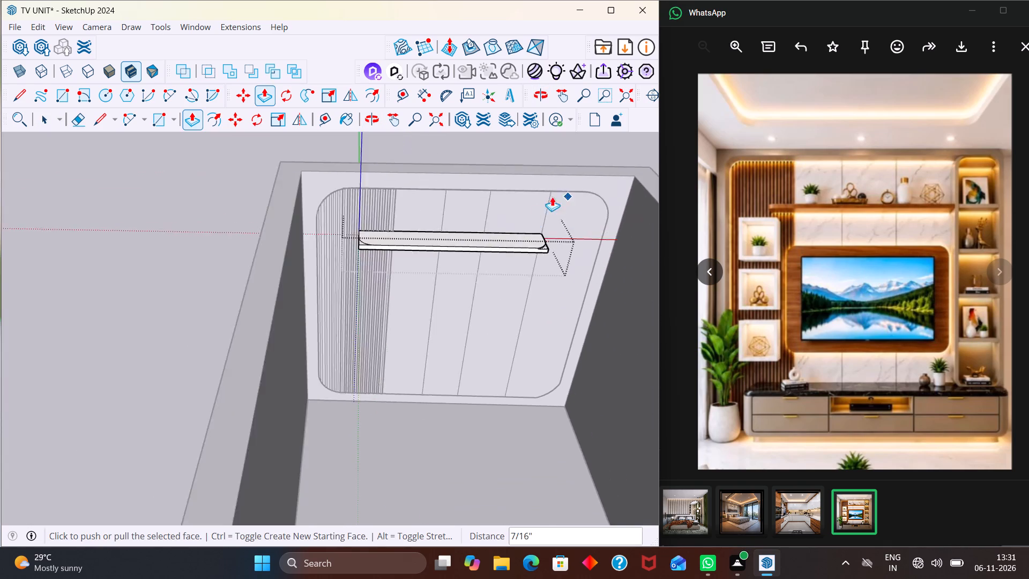
pyautogui.scroll(13, 552, 197)
pyautogui.moveTo(555, 261); pyautogui.dragTo(534, 336, button='middle')
pyautogui.scroll(8, 532, 344)
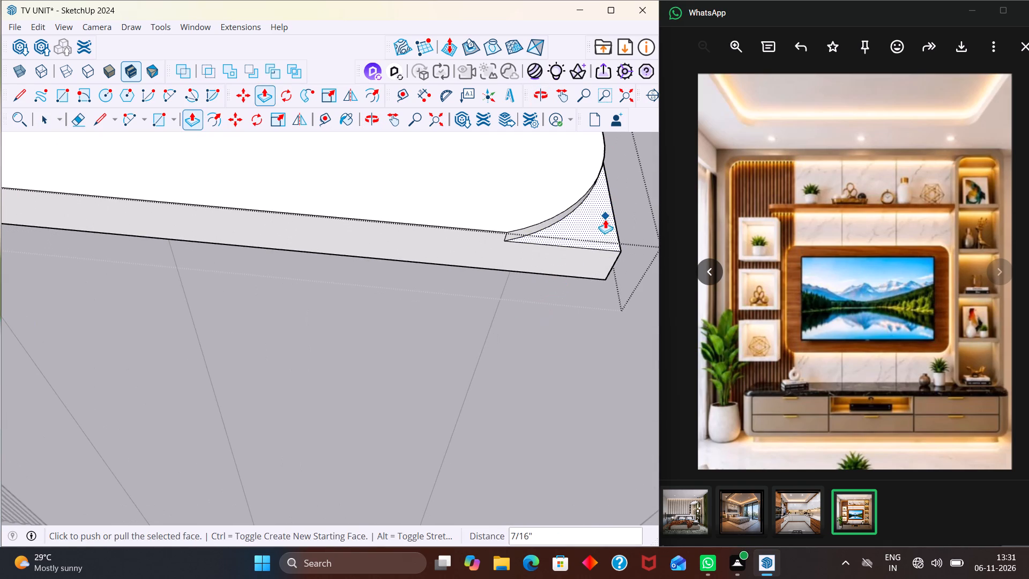
pyautogui.click(604, 221)
pyautogui.click(495, 271)
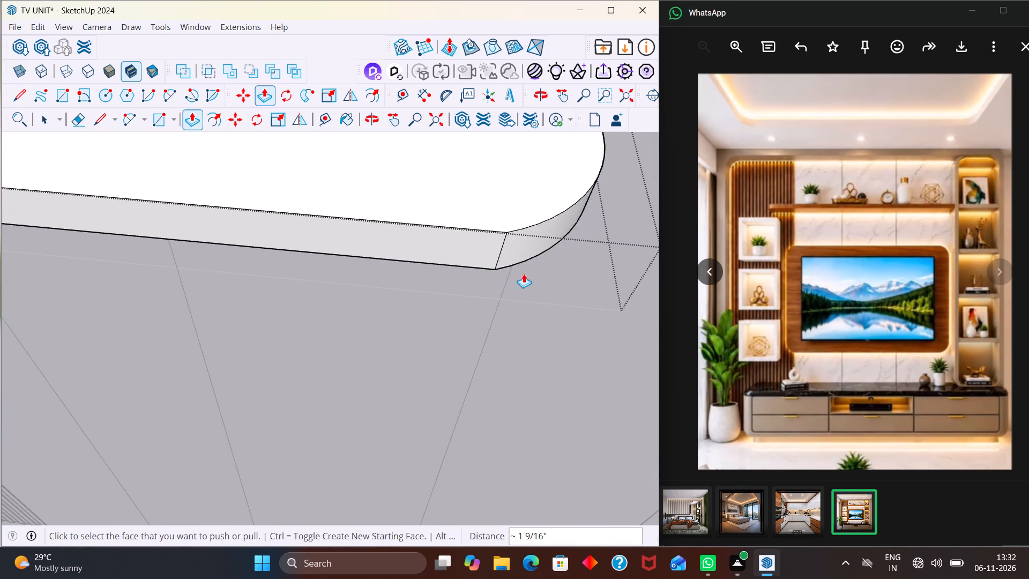
# Push the corner face outside the arc at the slatted end down about 2" through the shelf, and close the group.
pyautogui.scroll(-16, 591, 254)
pyautogui.scroll(7, 168, 210)
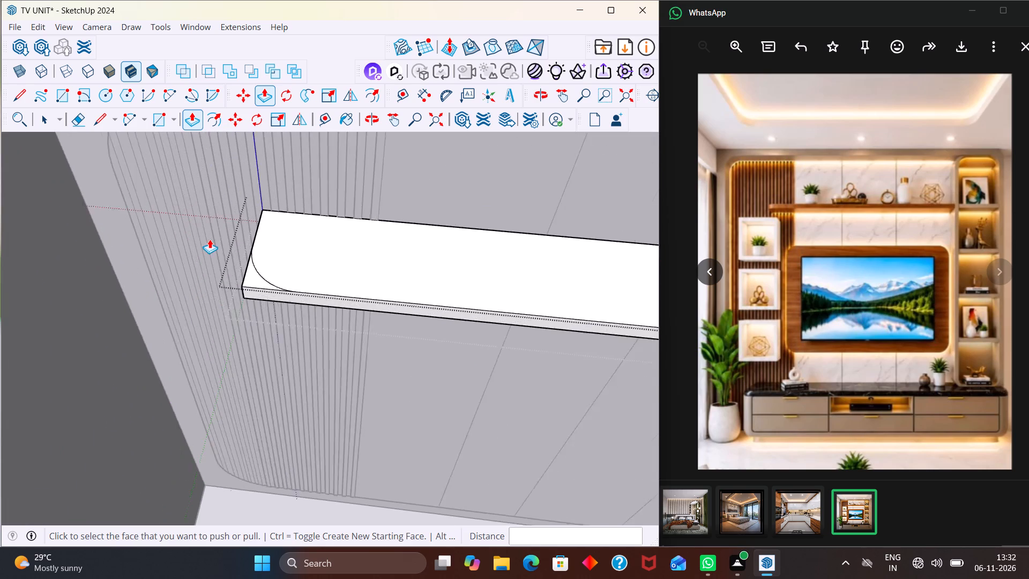
pyautogui.scroll(6, 210, 239)
pyautogui.click(269, 299)
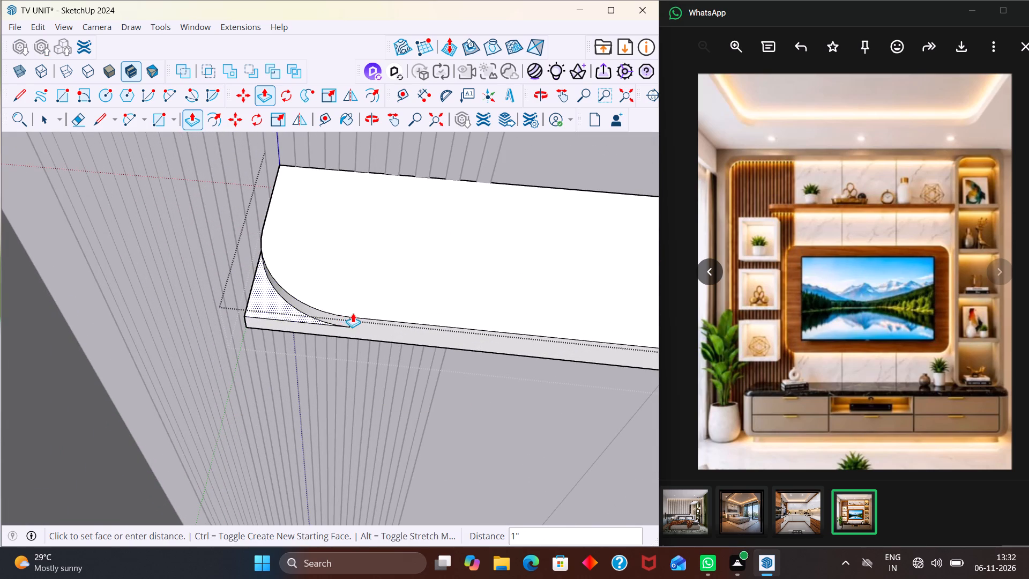
pyautogui.click(348, 332)
pyautogui.scroll(-11, 371, 273)
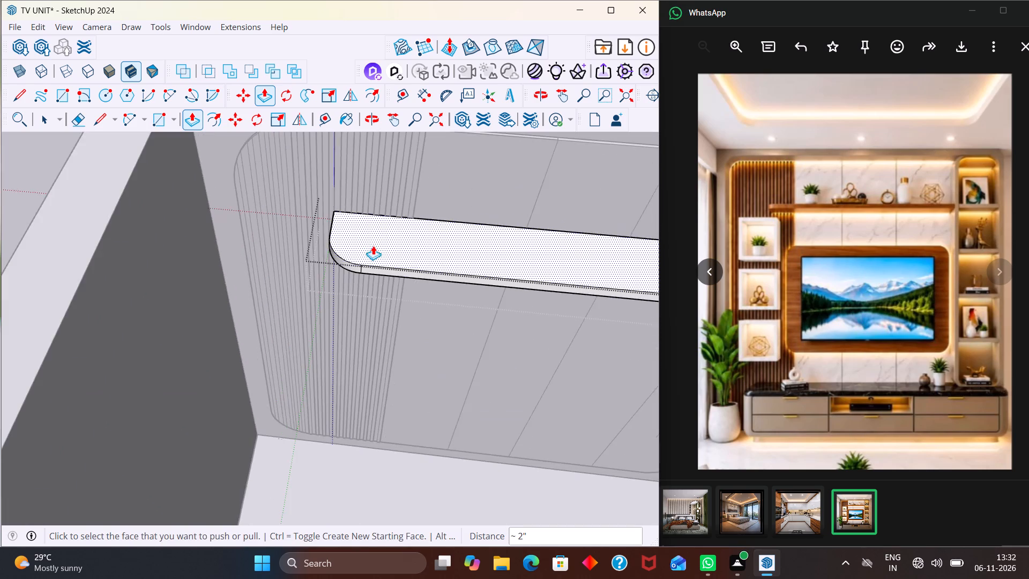
pyautogui.press('space')
pyautogui.scroll(-13, 375, 217)
pyautogui.click(213, 324)
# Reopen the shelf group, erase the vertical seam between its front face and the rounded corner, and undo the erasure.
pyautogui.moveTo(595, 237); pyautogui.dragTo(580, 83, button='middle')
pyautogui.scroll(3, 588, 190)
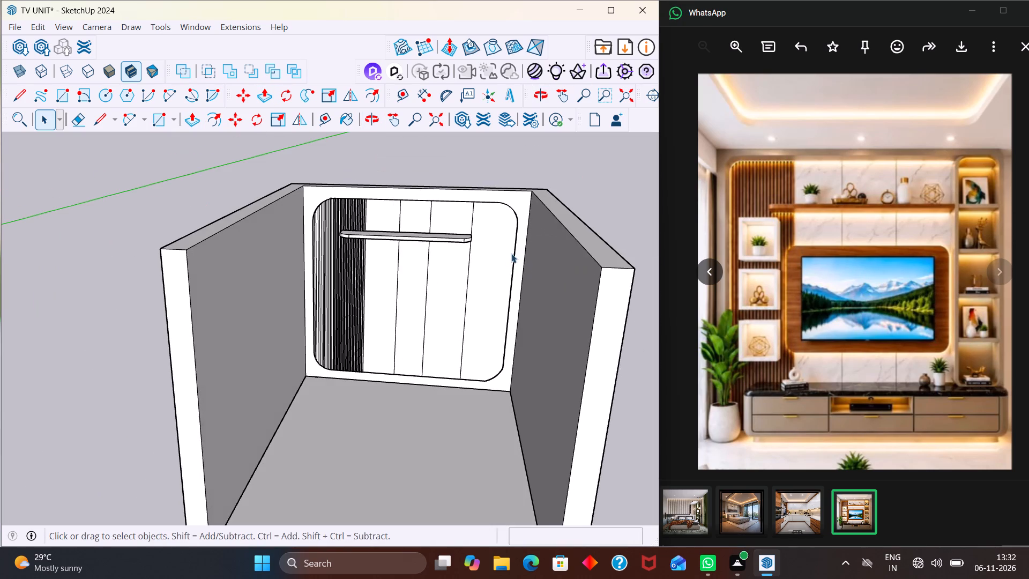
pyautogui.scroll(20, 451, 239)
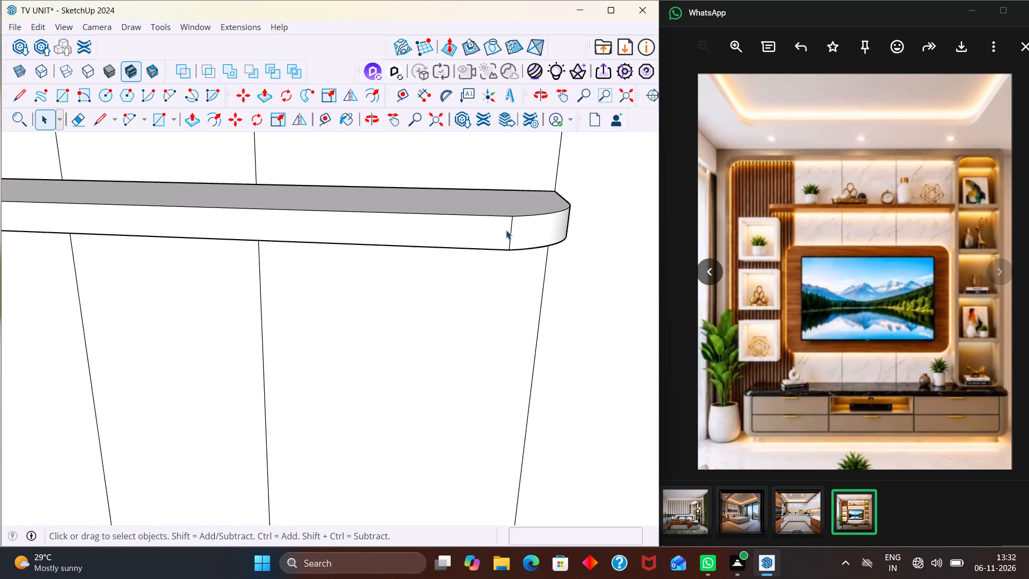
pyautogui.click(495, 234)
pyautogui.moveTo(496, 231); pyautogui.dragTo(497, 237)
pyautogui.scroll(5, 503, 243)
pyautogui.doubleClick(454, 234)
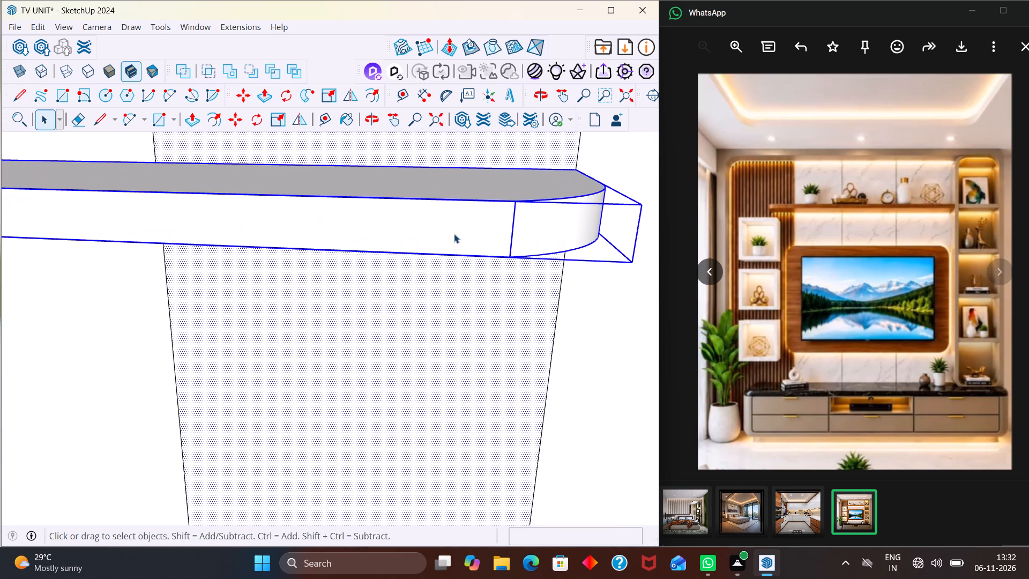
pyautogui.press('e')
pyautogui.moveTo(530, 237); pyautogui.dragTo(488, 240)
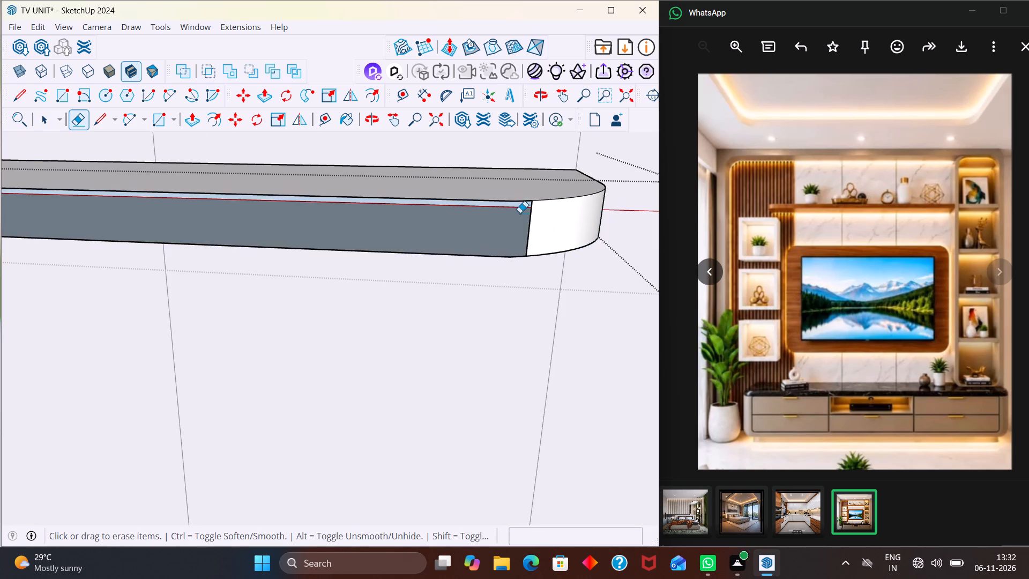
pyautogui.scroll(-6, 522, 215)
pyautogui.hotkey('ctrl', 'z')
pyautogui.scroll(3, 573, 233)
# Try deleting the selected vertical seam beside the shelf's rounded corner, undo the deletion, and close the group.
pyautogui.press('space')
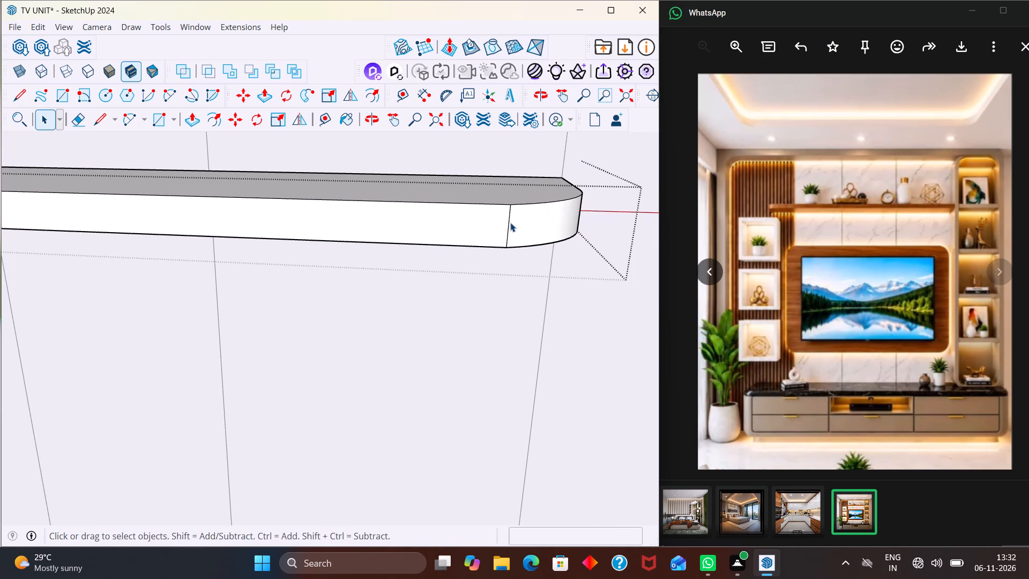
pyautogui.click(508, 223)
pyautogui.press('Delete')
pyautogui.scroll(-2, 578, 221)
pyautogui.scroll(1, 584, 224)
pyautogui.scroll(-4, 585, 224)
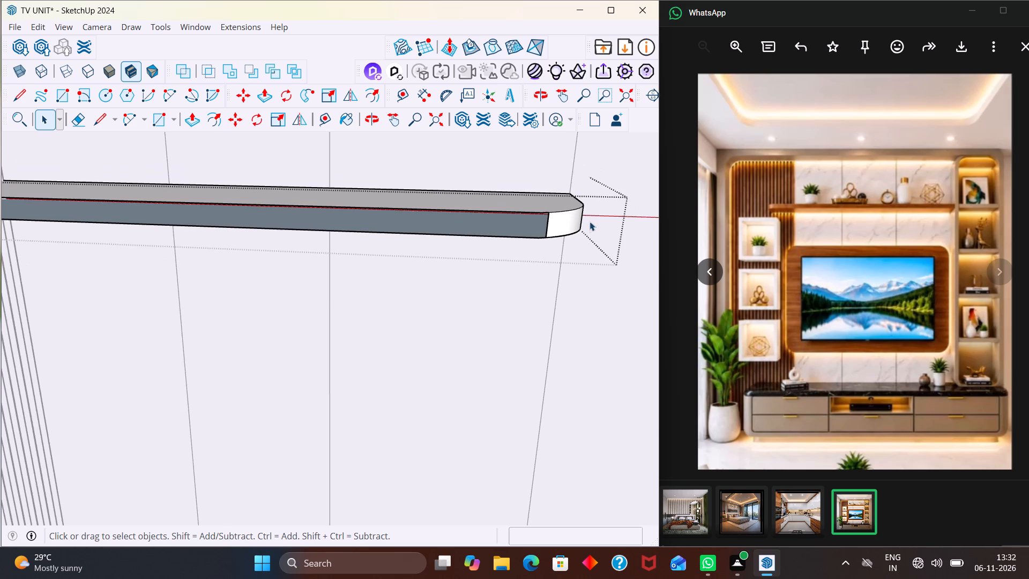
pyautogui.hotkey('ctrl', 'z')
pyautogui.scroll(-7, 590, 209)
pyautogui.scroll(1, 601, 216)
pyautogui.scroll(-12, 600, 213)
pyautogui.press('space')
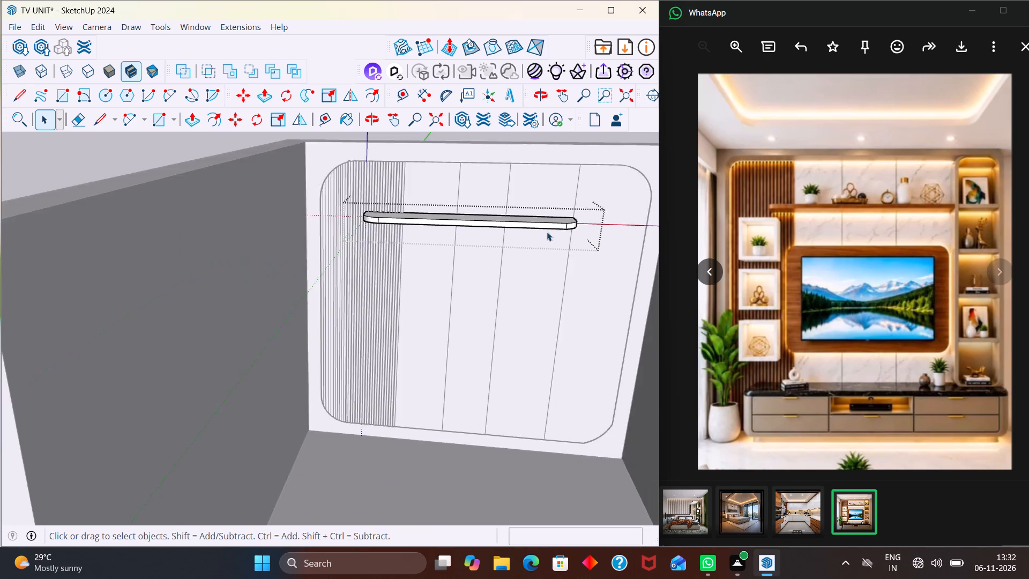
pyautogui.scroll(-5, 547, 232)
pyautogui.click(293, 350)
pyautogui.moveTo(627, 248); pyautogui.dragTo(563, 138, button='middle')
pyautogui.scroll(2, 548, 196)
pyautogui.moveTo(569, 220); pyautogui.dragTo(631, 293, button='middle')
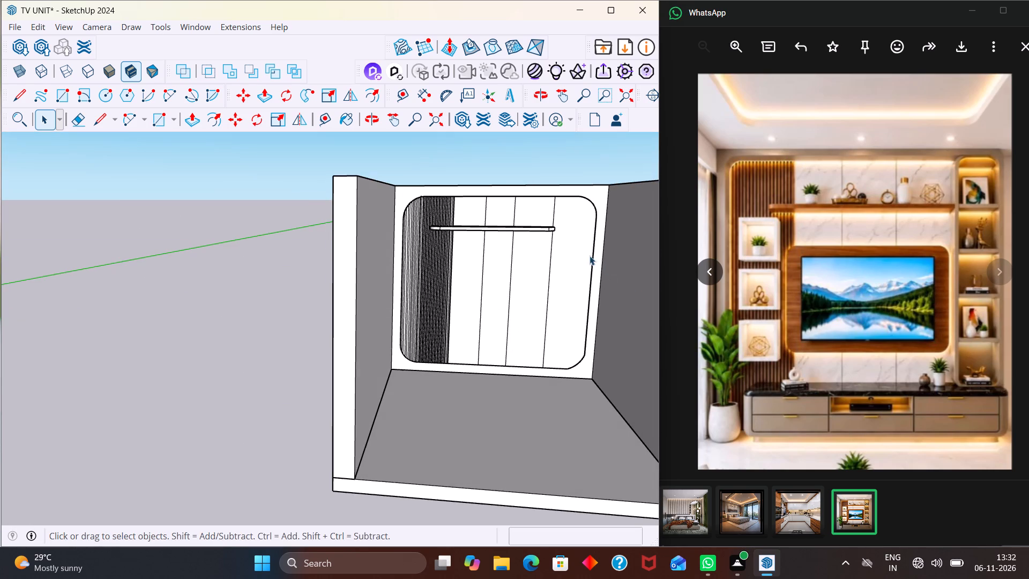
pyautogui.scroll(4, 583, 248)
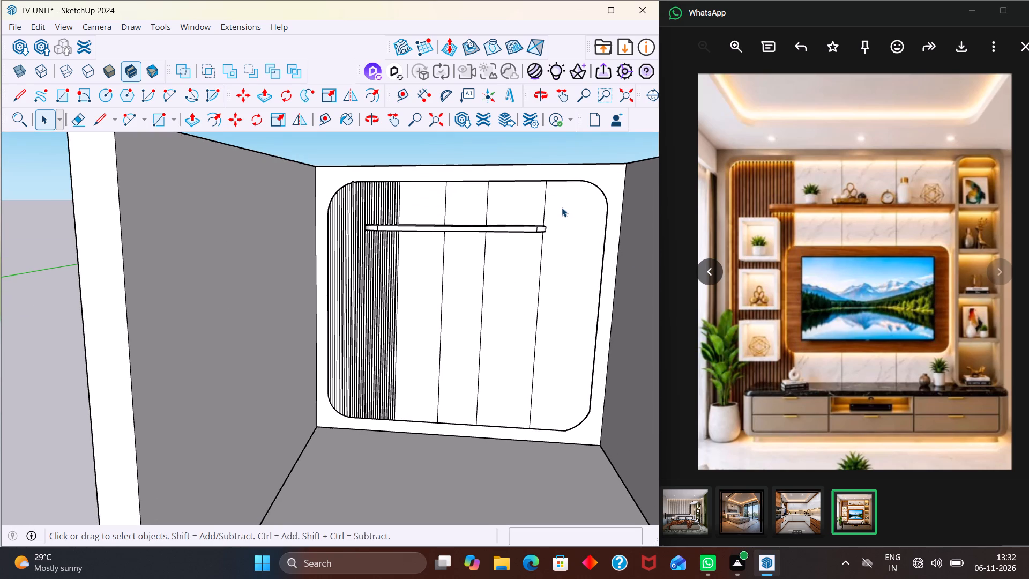
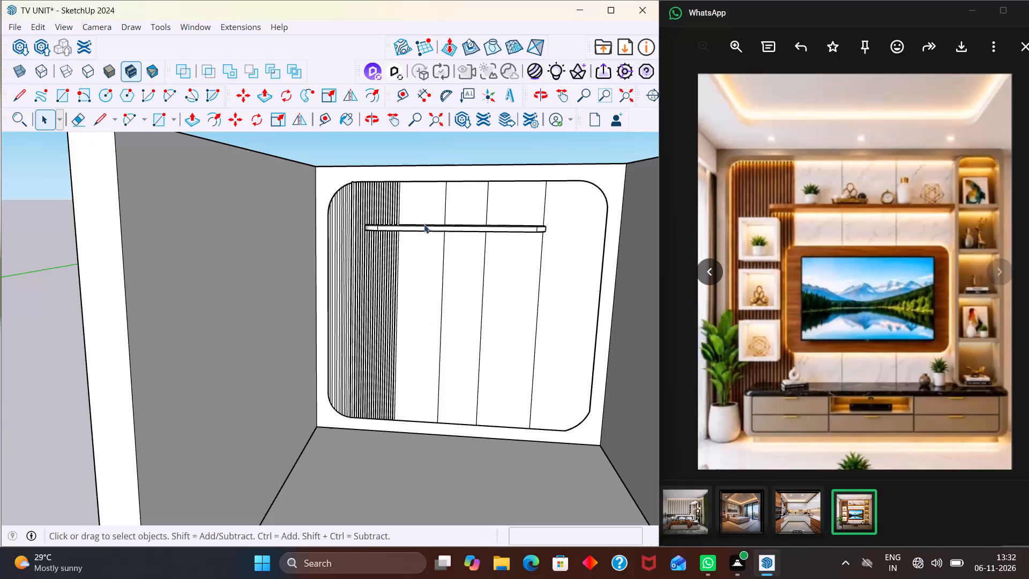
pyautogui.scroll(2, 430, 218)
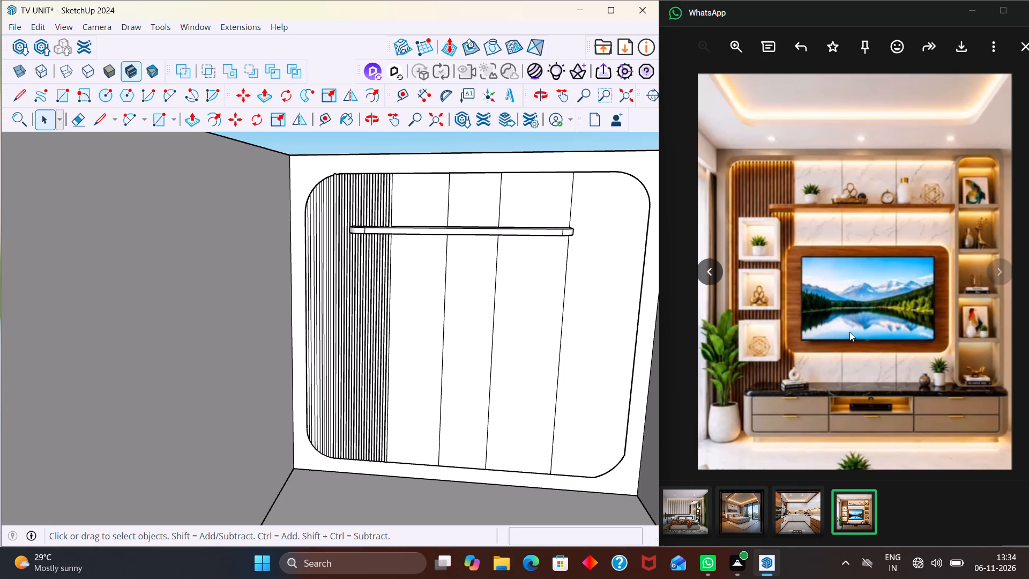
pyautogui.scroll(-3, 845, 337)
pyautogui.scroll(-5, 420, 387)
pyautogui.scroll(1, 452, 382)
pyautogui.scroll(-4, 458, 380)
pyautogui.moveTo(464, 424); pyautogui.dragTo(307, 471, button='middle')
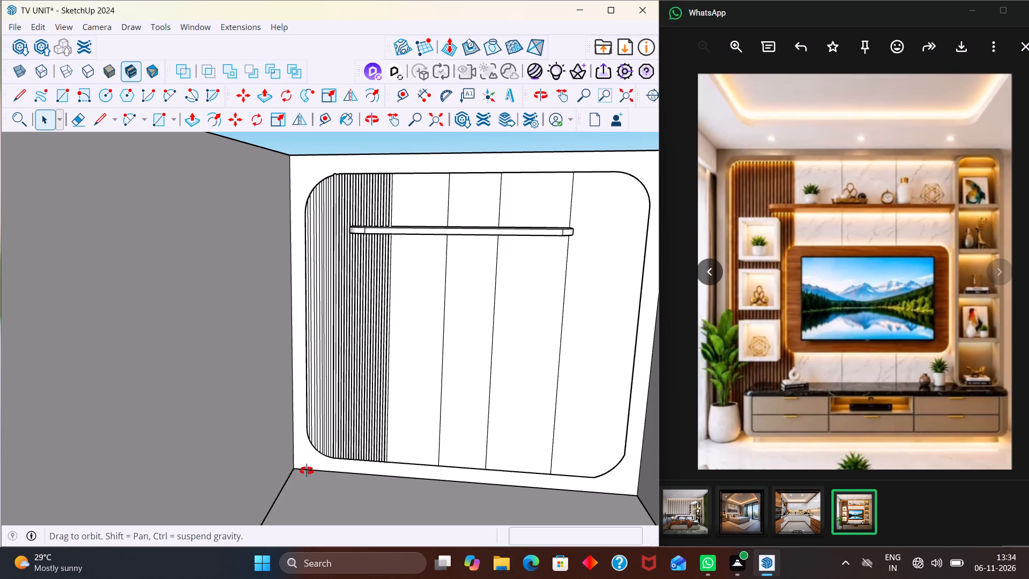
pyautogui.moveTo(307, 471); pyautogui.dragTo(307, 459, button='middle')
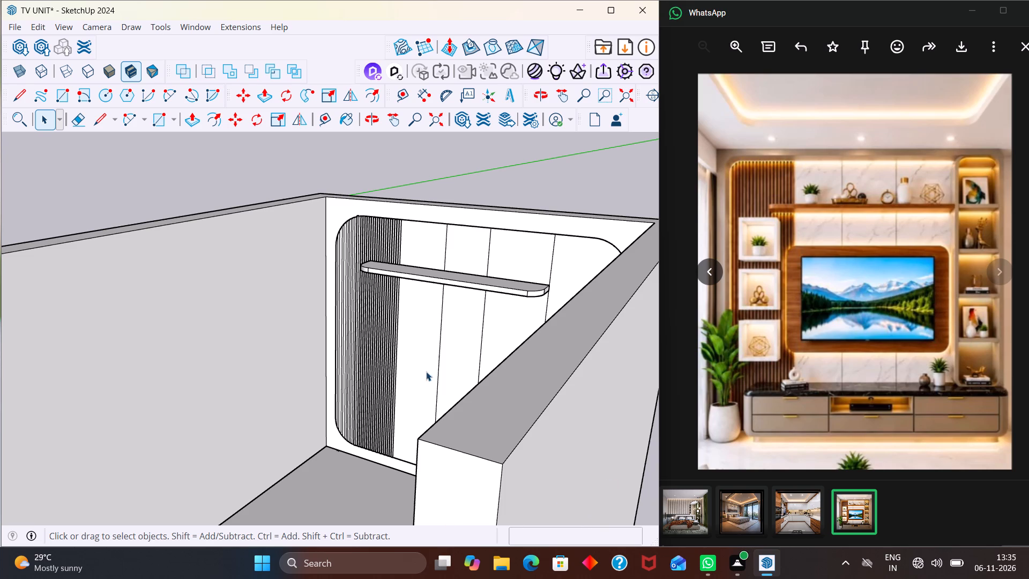
# Draw a rectangle about 6' wide and 3' 3 1/2" high on the back wall below the shelf, overlapping the fluted strip's edge.
pyautogui.moveTo(426, 372); pyautogui.dragTo(514, 369, button='middle')
pyautogui.moveTo(482, 363); pyautogui.dragTo(578, 359, button='middle')
pyautogui.scroll(-7, 432, 355)
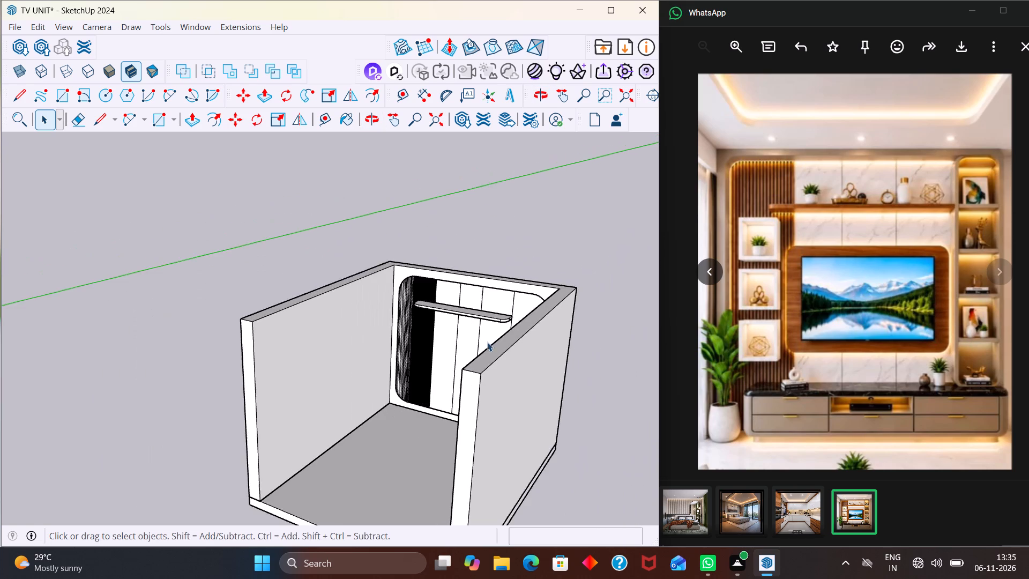
pyautogui.moveTo(428, 391); pyautogui.dragTo(500, 367, button='middle')
pyautogui.scroll(5, 476, 331)
pyautogui.moveTo(465, 337); pyautogui.dragTo(485, 311, button='middle')
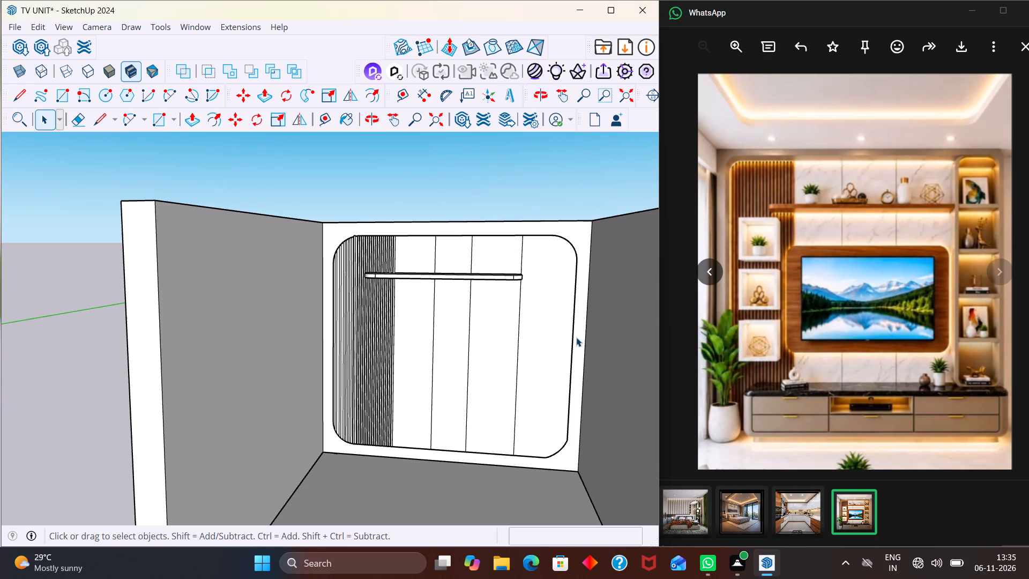
pyautogui.press('r')
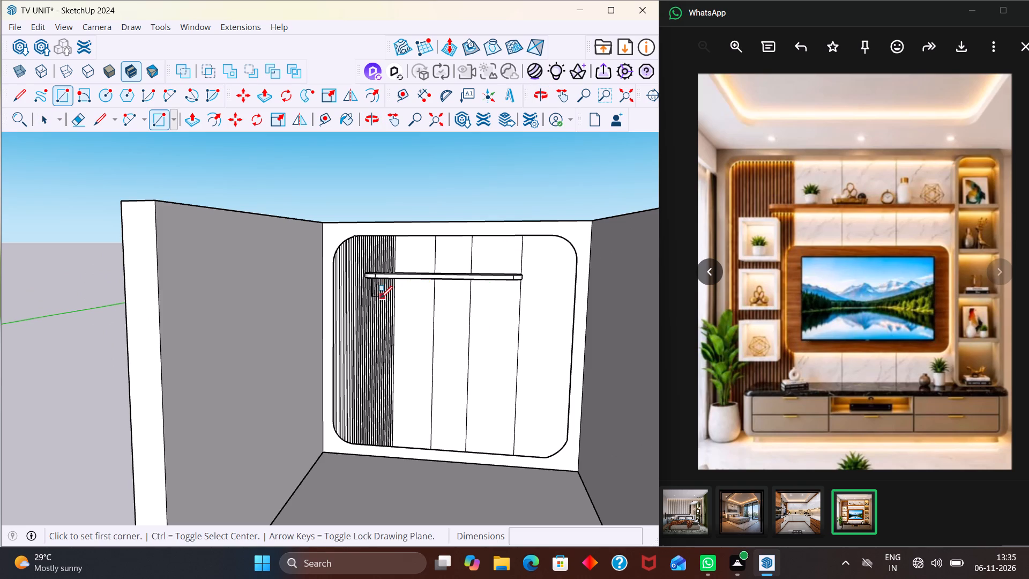
pyautogui.scroll(2, 381, 298)
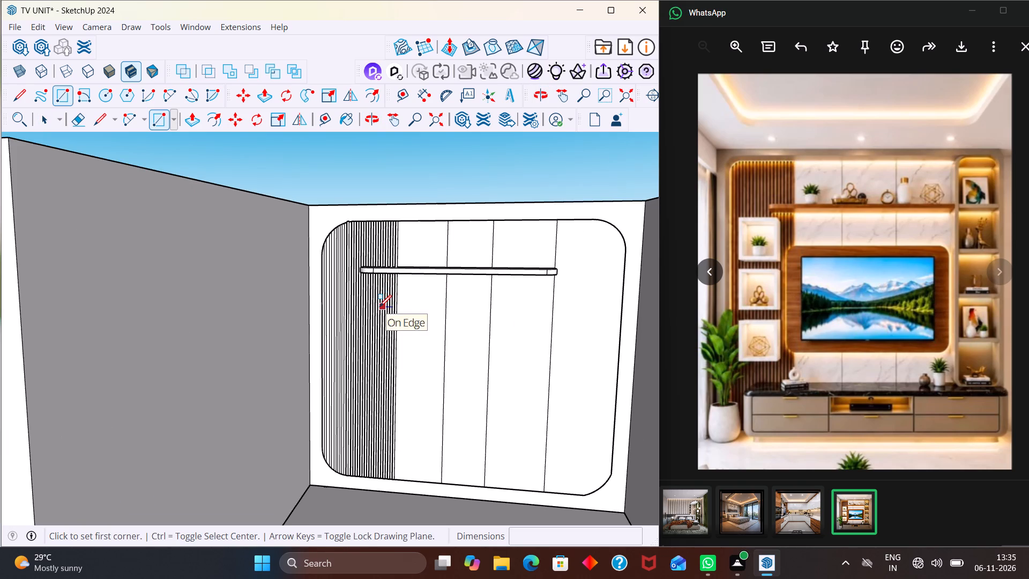
pyautogui.scroll(3, 379, 307)
pyautogui.click(378, 307)
pyautogui.scroll(-4, 378, 307)
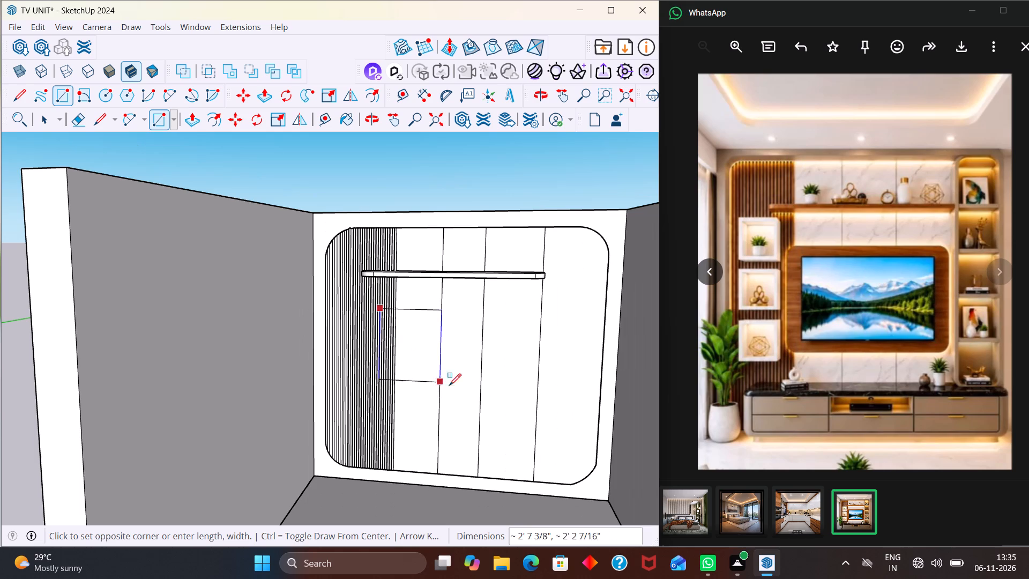
pyautogui.scroll(2, 545, 405)
pyautogui.moveTo(550, 406); pyautogui.dragTo(572, 403, button='middle')
pyautogui.scroll(2, 564, 399)
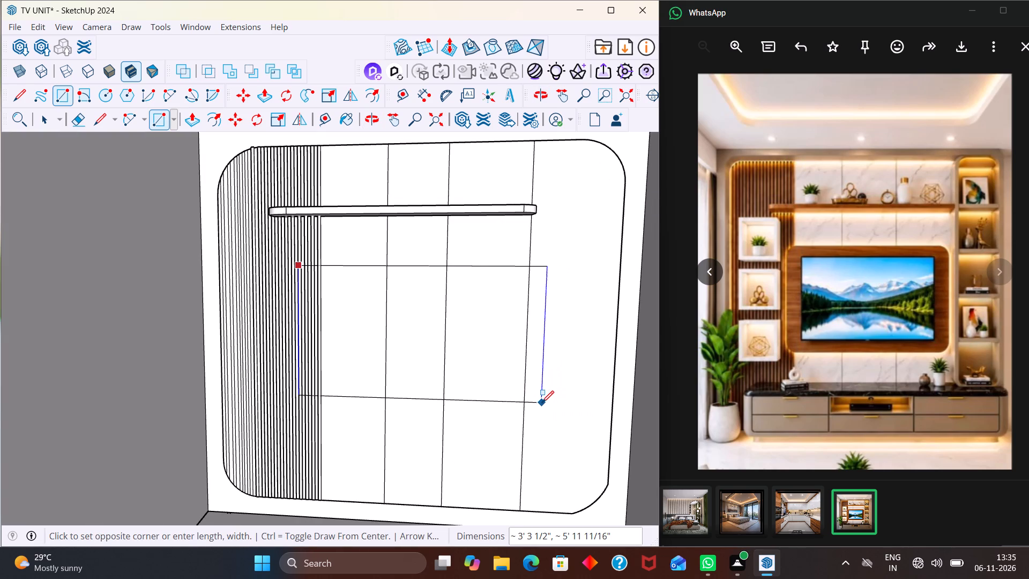
pyautogui.click(542, 403)
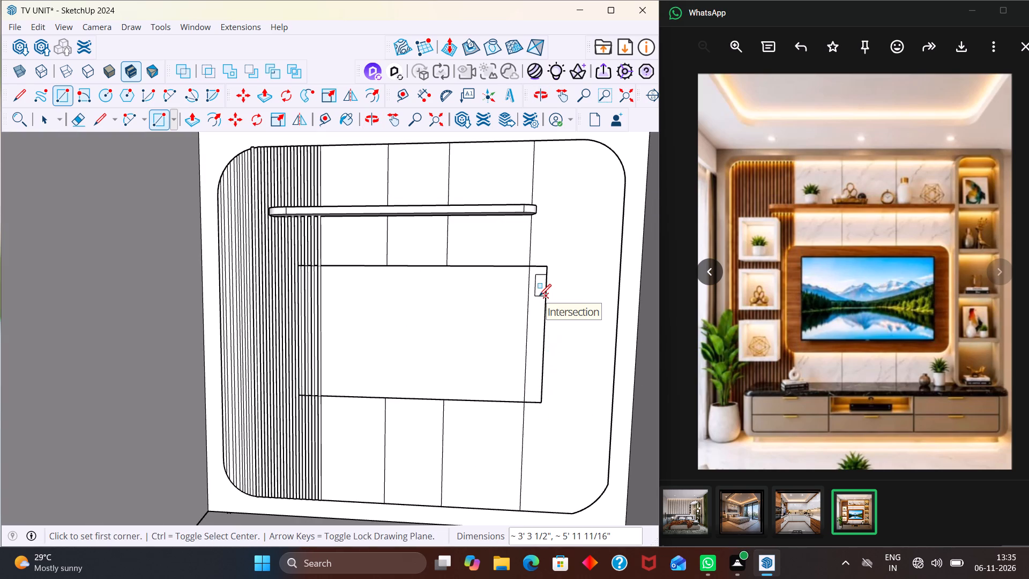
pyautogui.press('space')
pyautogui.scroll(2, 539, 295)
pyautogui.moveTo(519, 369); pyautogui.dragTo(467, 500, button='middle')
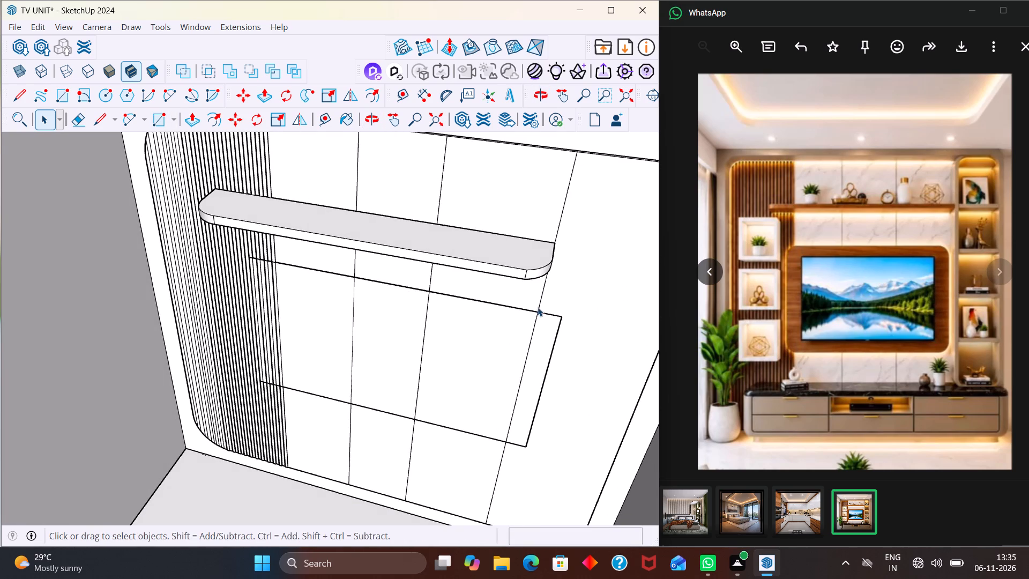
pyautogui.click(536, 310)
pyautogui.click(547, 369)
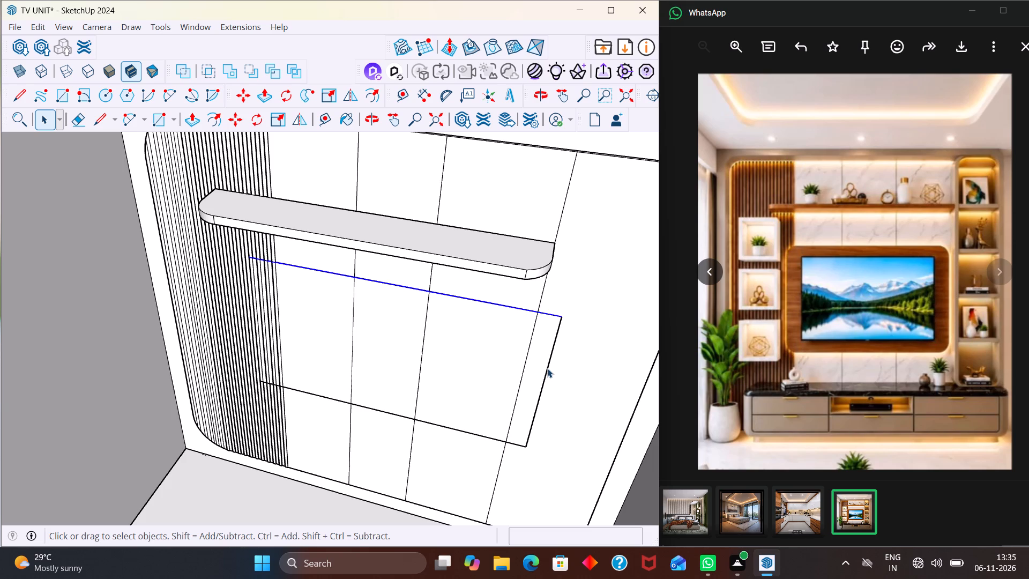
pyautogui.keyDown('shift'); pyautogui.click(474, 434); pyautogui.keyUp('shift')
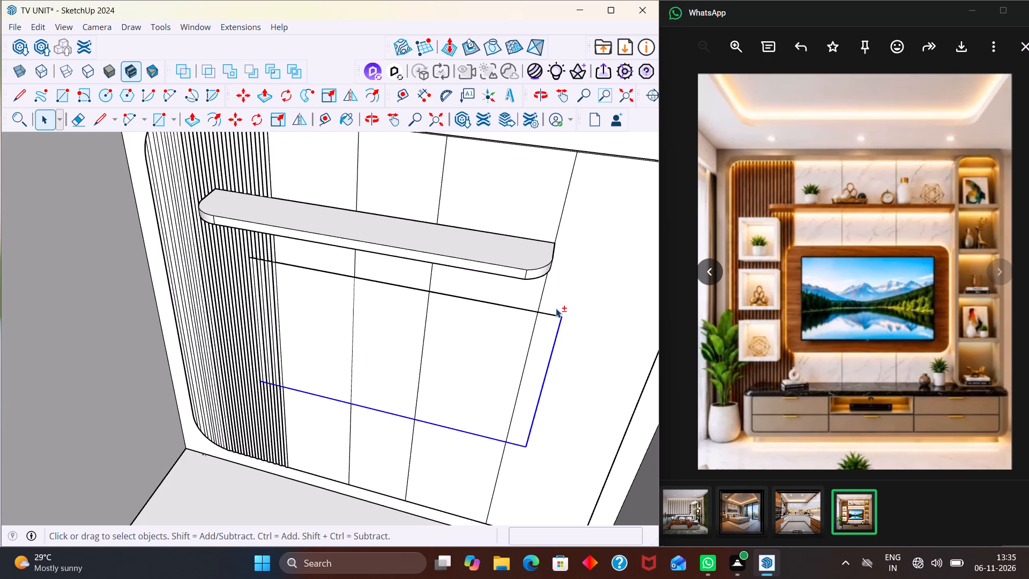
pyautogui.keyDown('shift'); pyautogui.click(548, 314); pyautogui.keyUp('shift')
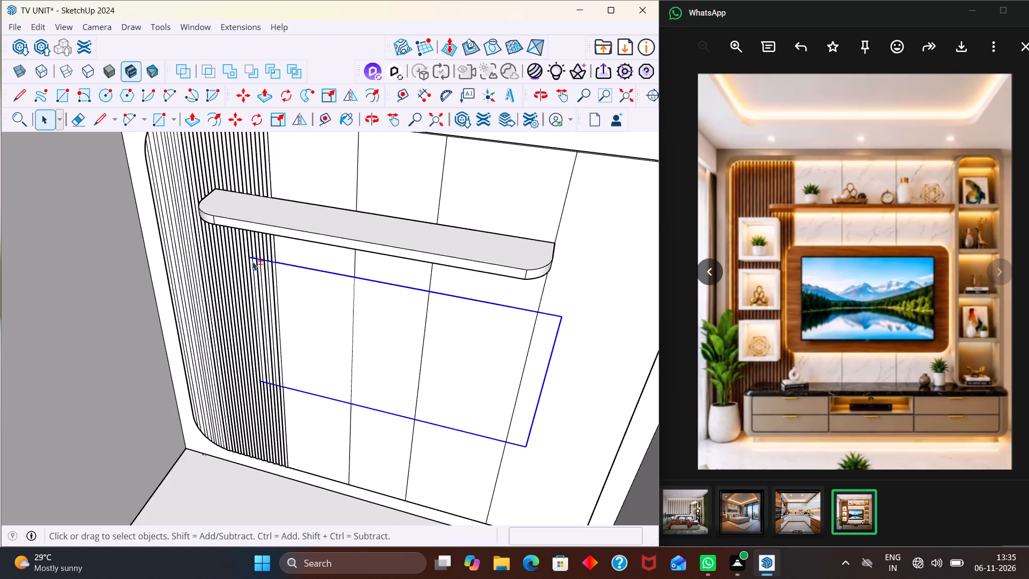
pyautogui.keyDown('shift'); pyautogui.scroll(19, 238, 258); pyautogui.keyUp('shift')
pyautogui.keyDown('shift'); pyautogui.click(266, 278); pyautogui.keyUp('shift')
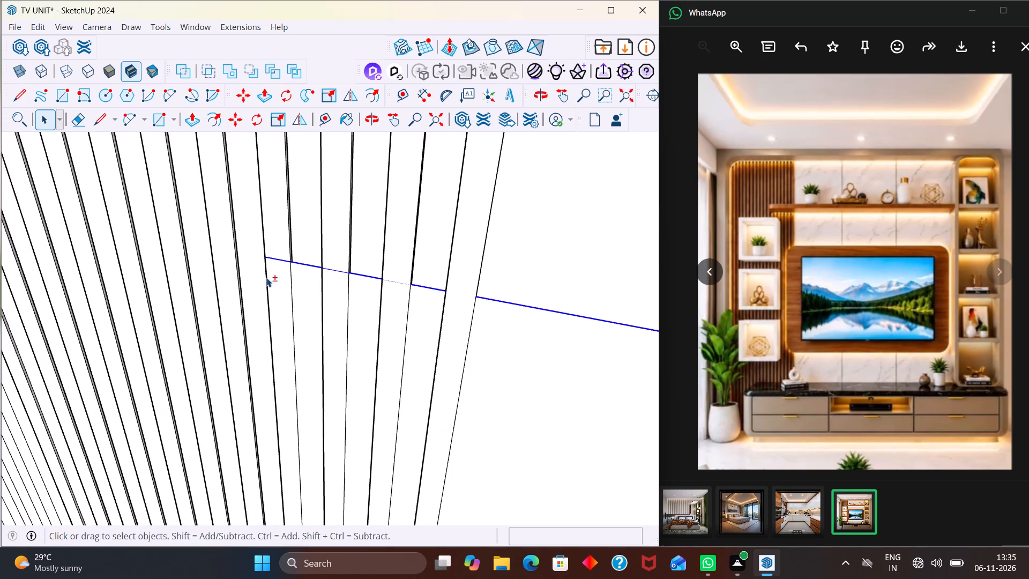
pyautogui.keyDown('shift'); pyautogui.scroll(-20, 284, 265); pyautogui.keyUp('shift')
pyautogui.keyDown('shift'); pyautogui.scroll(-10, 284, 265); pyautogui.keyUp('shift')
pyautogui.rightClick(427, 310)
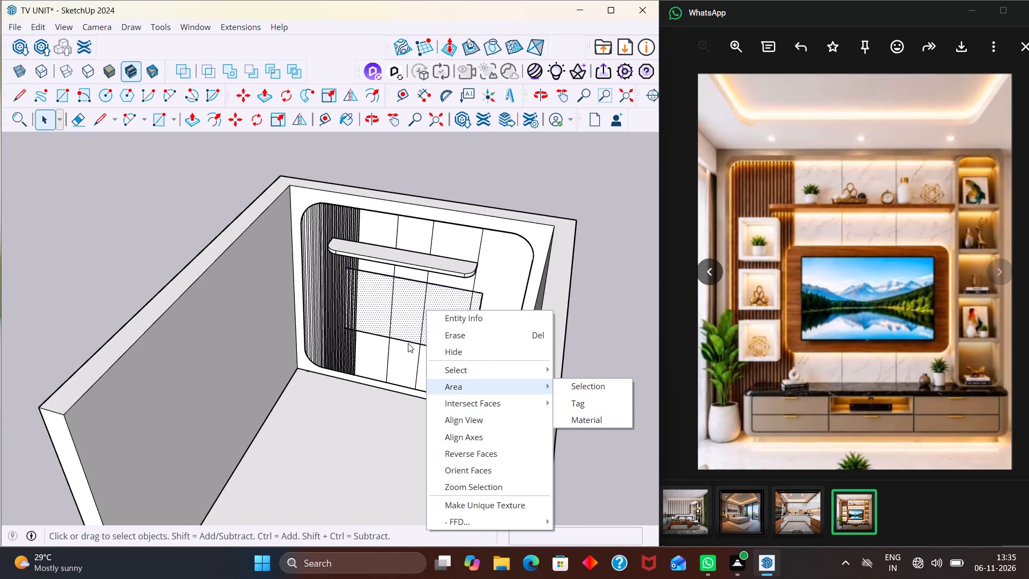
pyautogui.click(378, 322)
# Group the rectangle's face together with its edges.
pyautogui.doubleClick(402, 315)
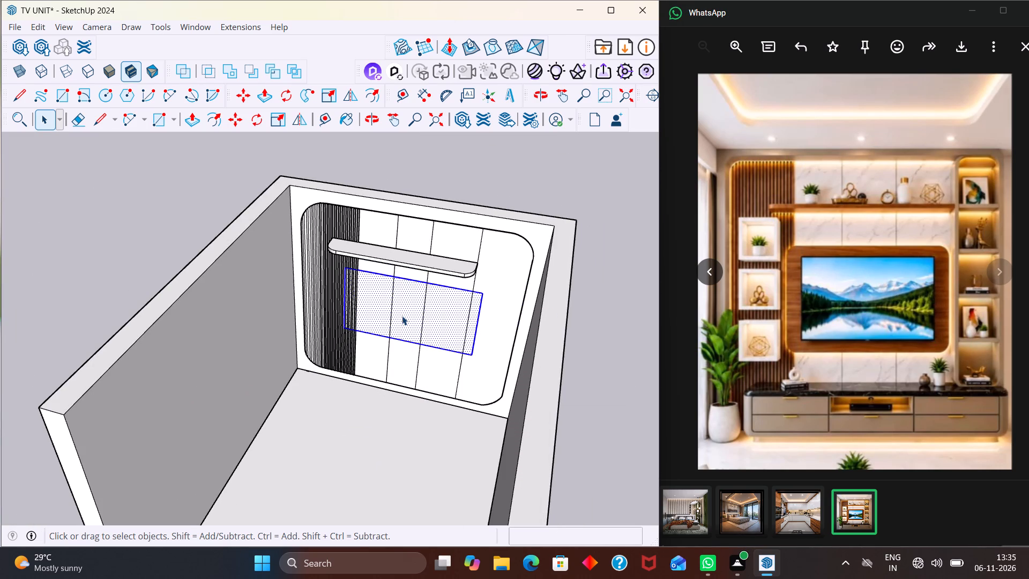
pyautogui.rightClick(402, 315)
pyautogui.click(462, 443)
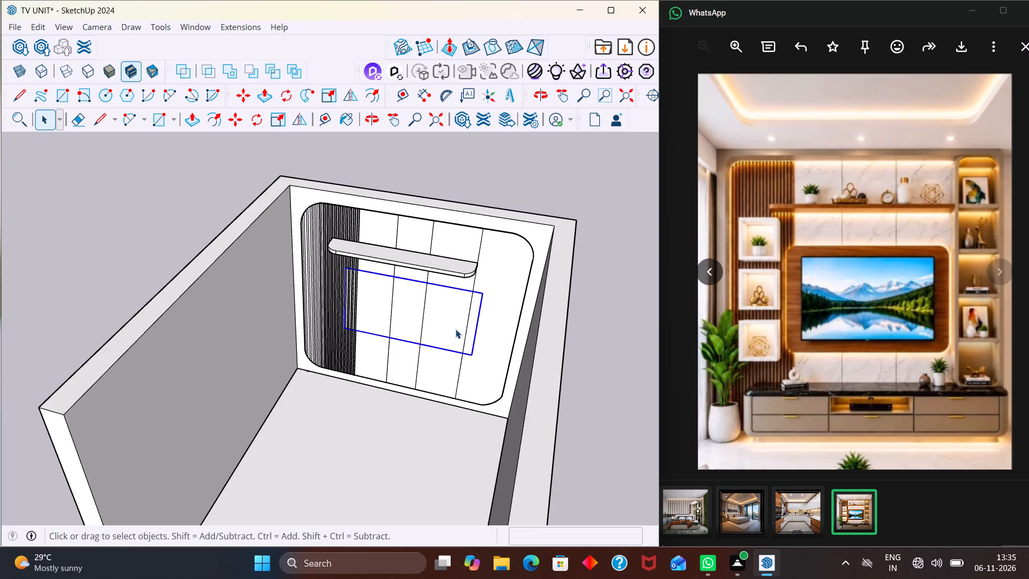
# Inside the rectangle's group, Push/Pull the face 3" out from the wall to form the TV back panel.
pyautogui.doubleClick(457, 313)
pyautogui.click(453, 315)
pyautogui.click(453, 318)
pyautogui.doubleClick(423, 331)
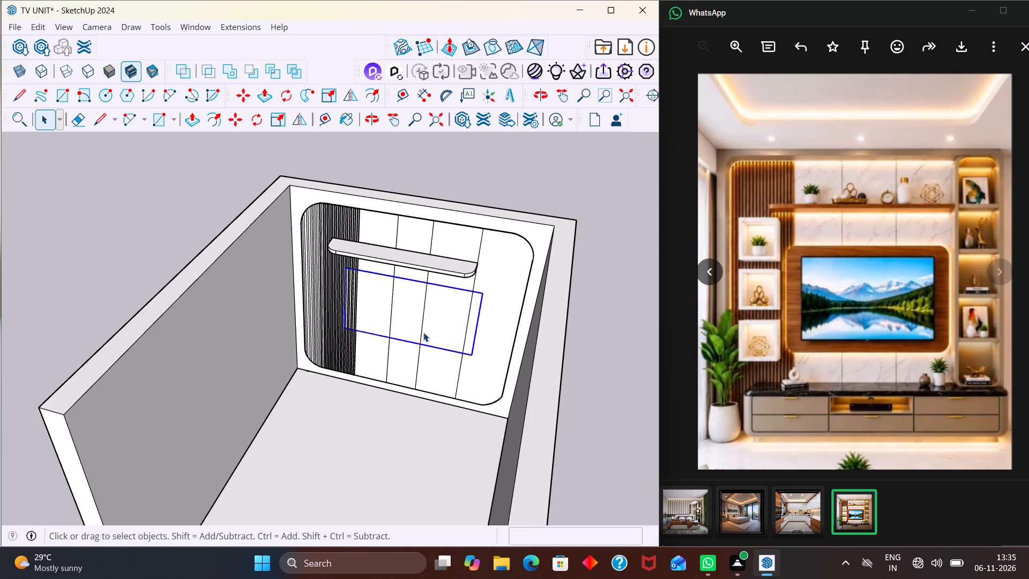
pyautogui.scroll(2, 429, 328)
pyautogui.tripleClick(429, 328)
pyautogui.click(432, 334)
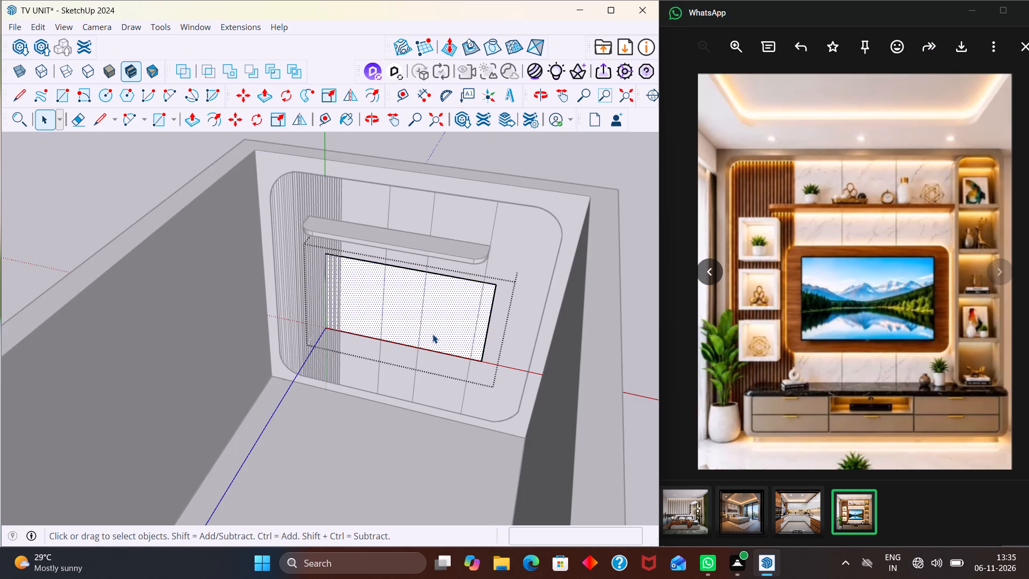
pyautogui.press('p')
pyautogui.click(443, 324)
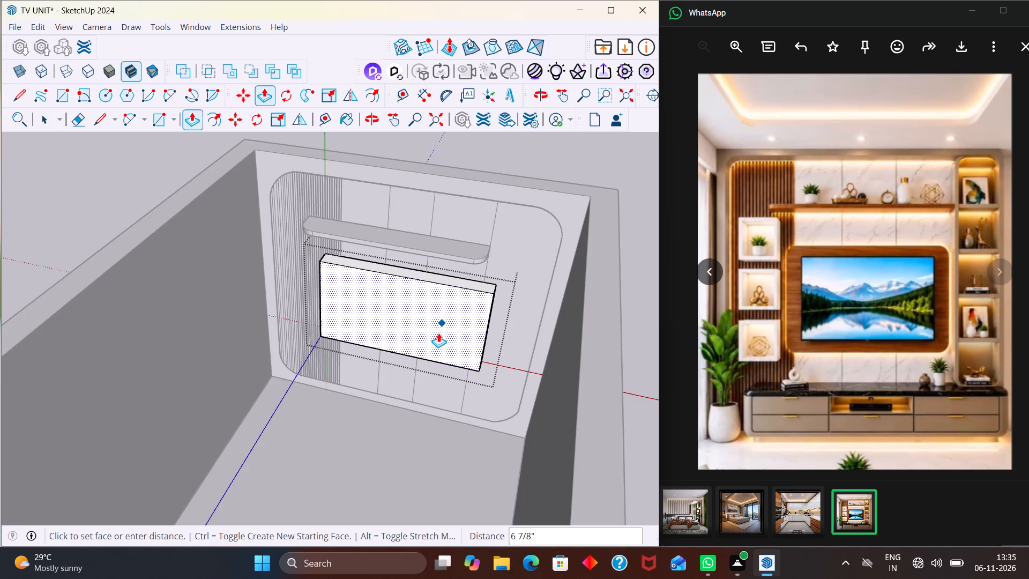
pyautogui.scroll(1, 438, 331)
pyautogui.moveTo(451, 323); pyautogui.dragTo(387, 344, button='middle')
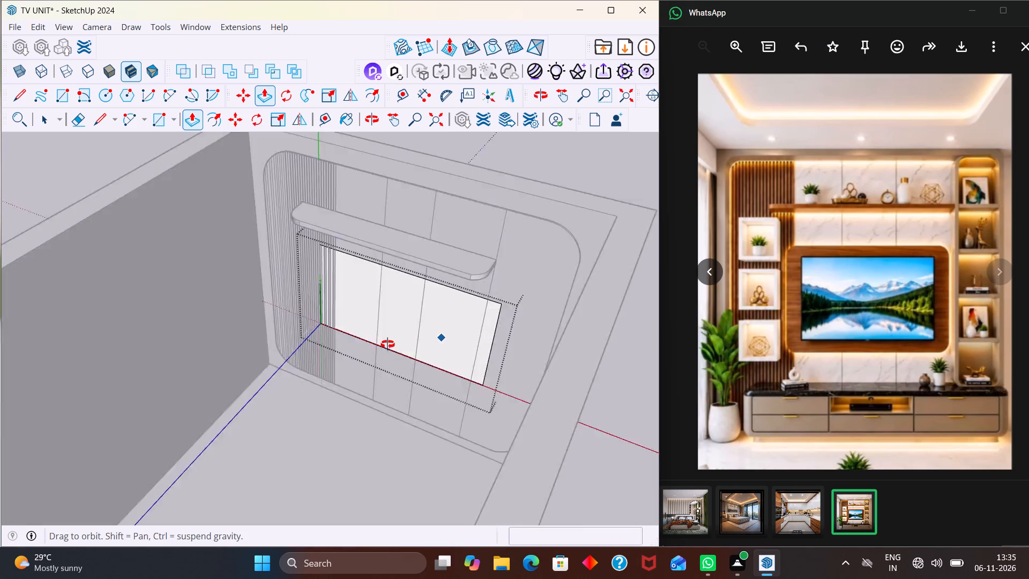
pyautogui.moveTo(387, 344); pyautogui.dragTo(315, 345, button='middle')
pyautogui.scroll(2, 339, 324)
pyautogui.scroll(4, 331, 233)
pyautogui.moveTo(332, 230); pyautogui.dragTo(491, 291, button='middle')
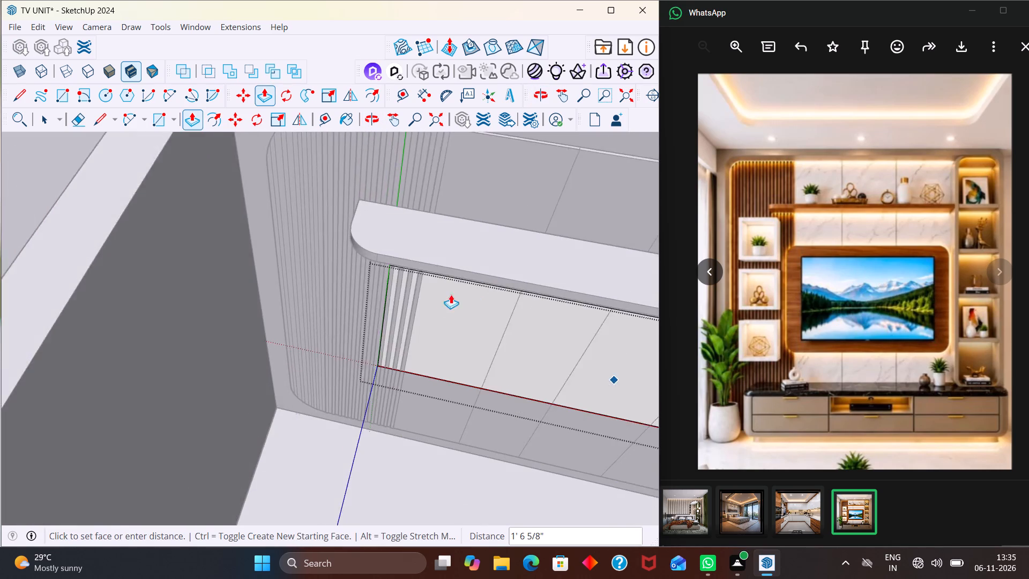
pyautogui.scroll(3, 448, 294)
pyautogui.scroll(-1, 439, 362)
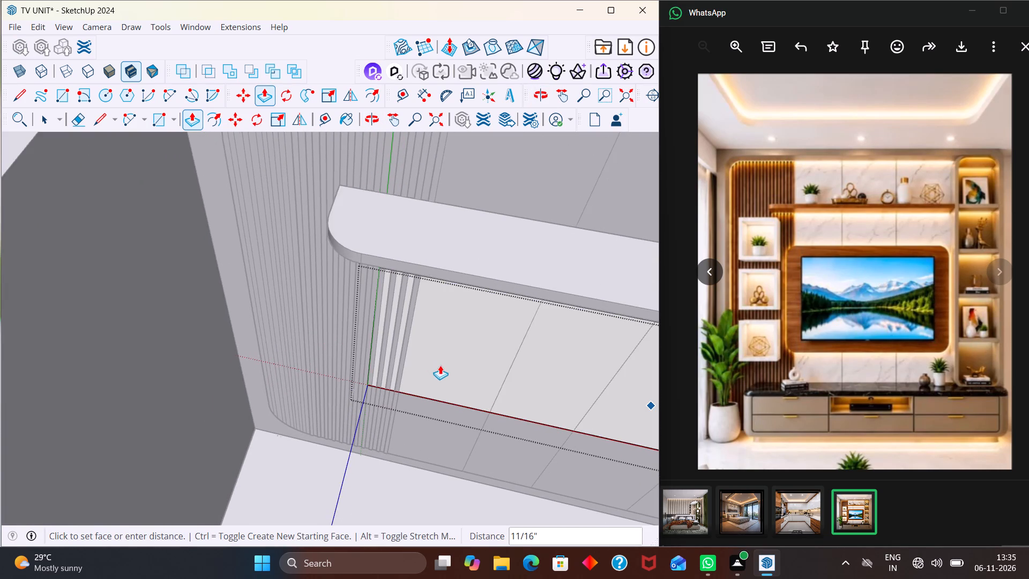
pyautogui.scroll(-4, 456, 365)
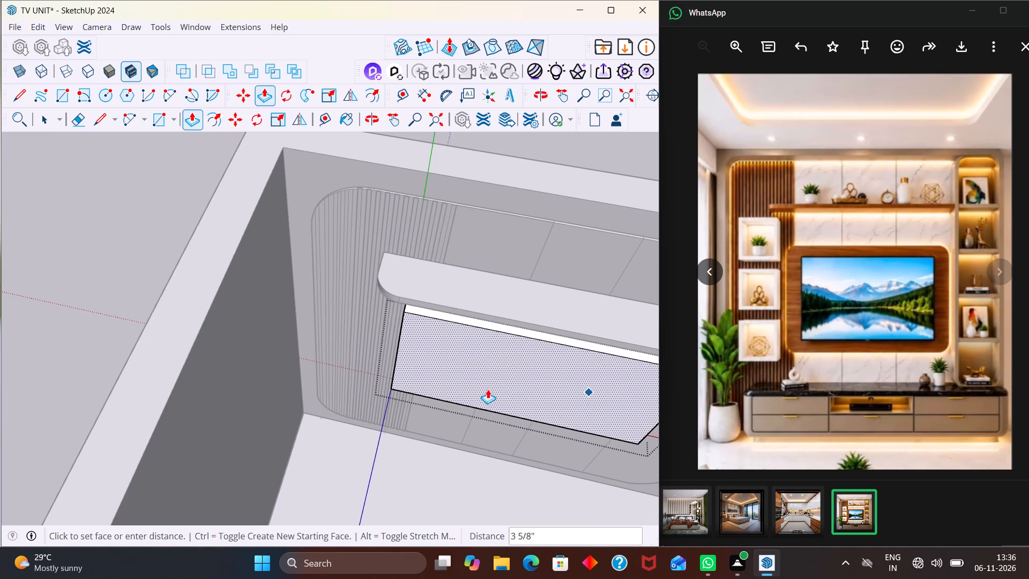
pyautogui.moveTo(487, 389); pyautogui.dragTo(553, 281, button='middle')
pyautogui.scroll(4, 551, 284)
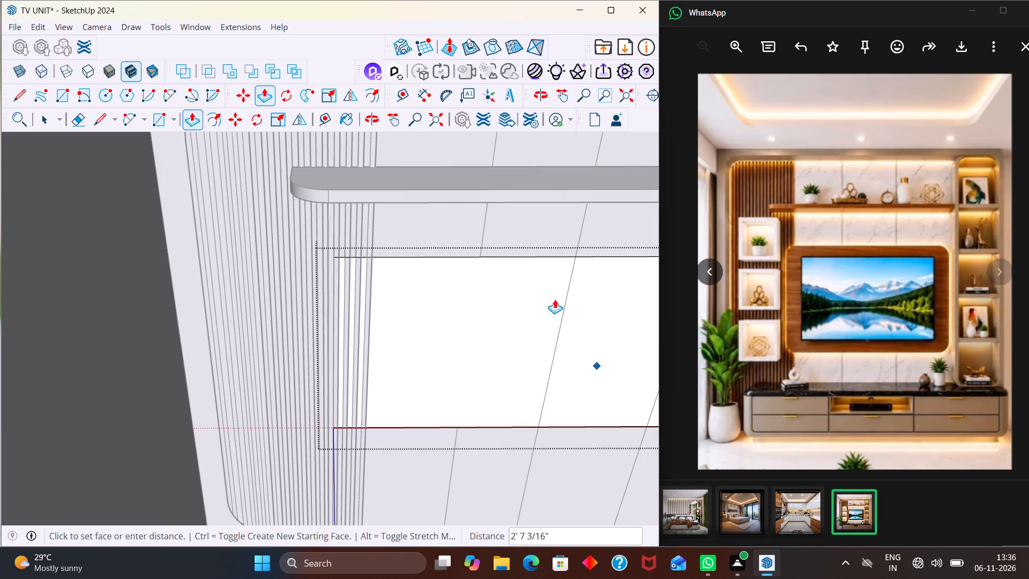
pyautogui.scroll(-9, 410, 362)
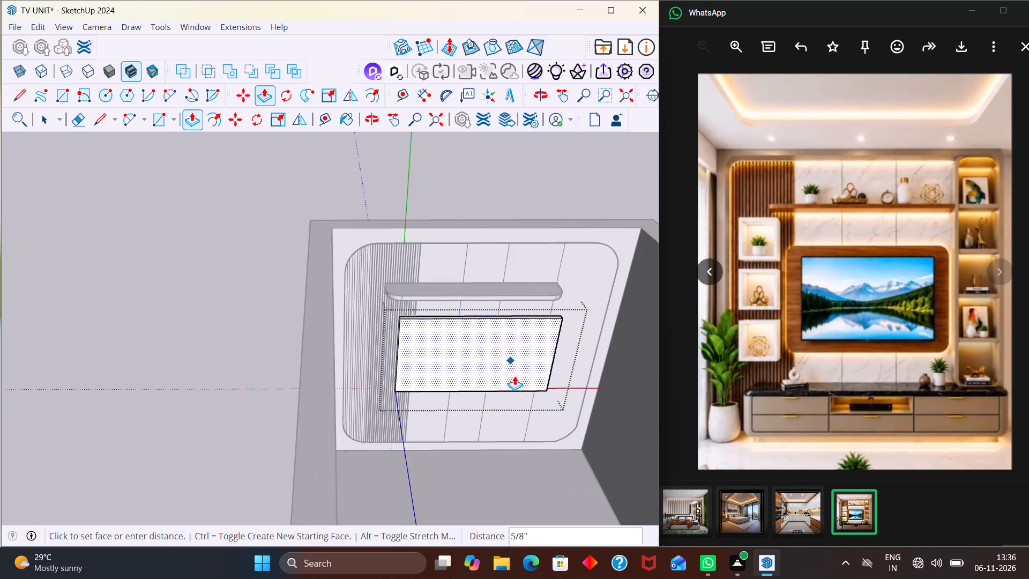
pyautogui.moveTo(515, 376); pyautogui.dragTo(248, 374, button='middle')
pyautogui.scroll(11, 367, 365)
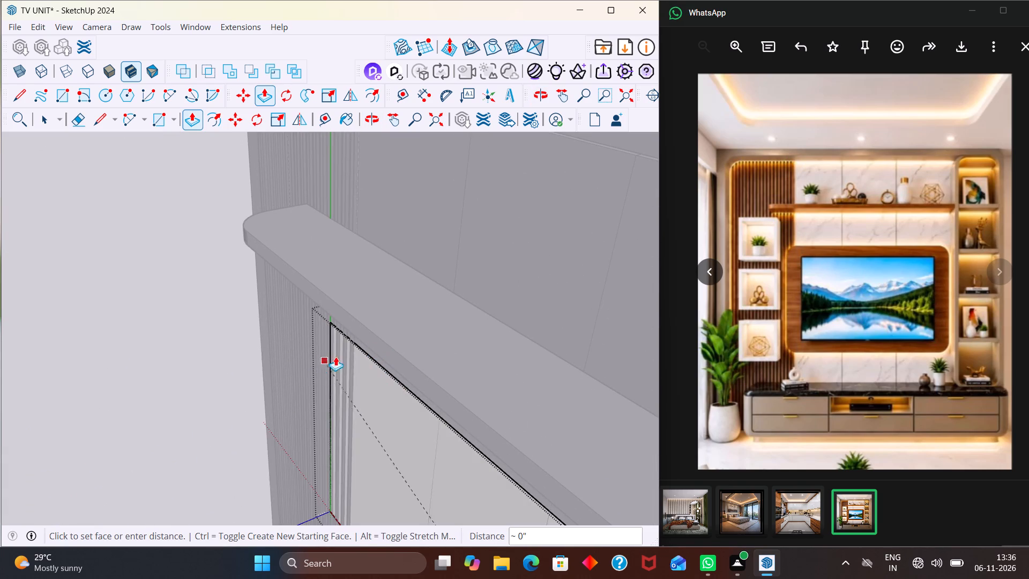
pyautogui.scroll(-2, 358, 355)
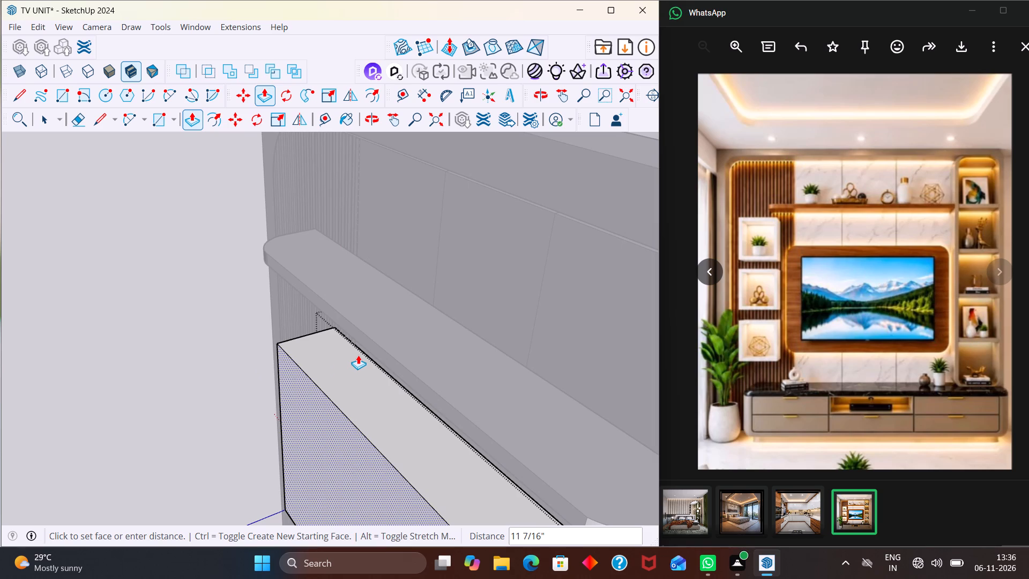
pyautogui.write('1"')
pyautogui.press('BackSpace')
pyautogui.press('BackSpace')
pyautogui.press('6')
pyautogui.press('BackSpace')
pyautogui.write('3"')
pyautogui.press('Return')
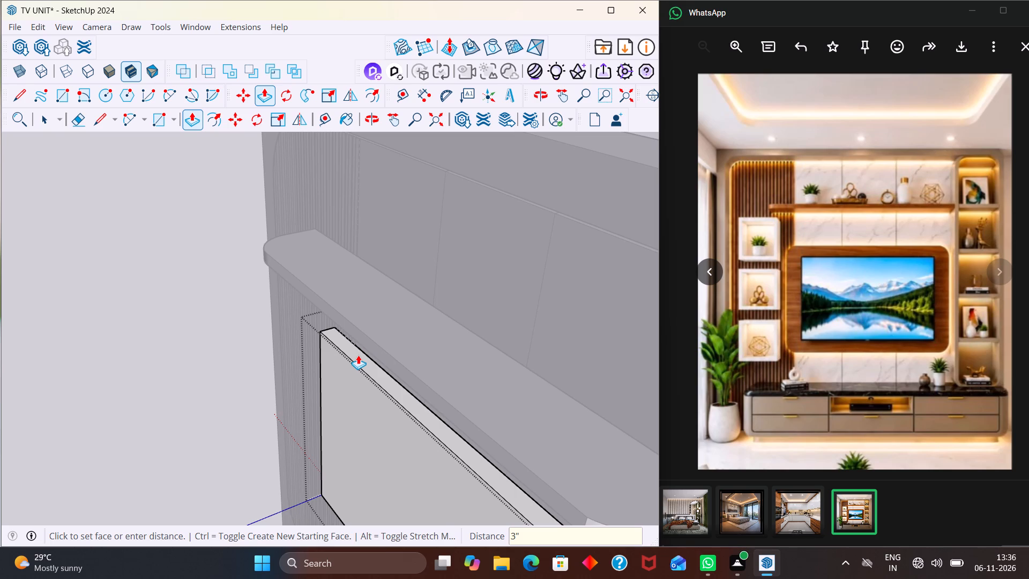
pyautogui.scroll(-3, 259, 323)
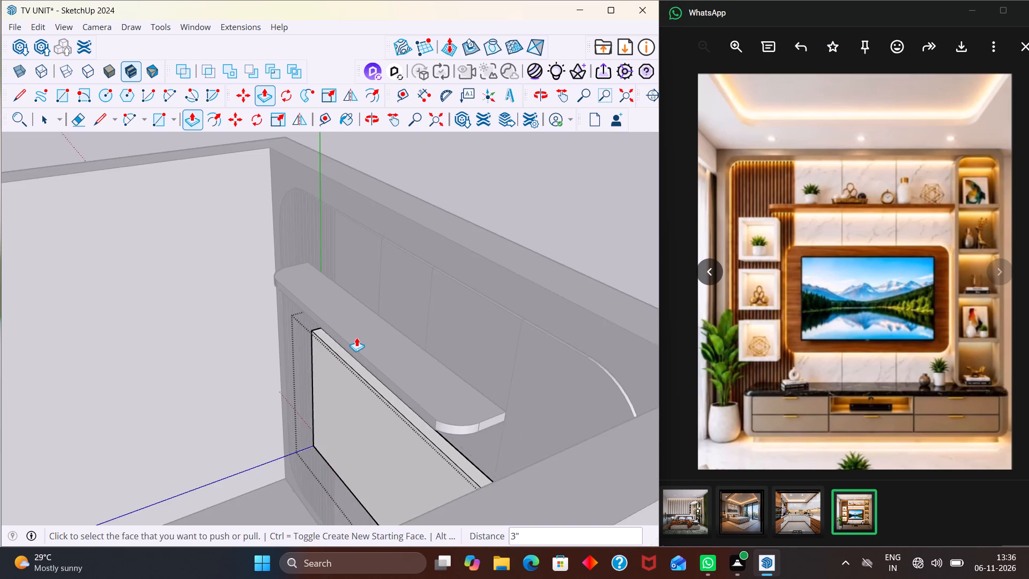
pyautogui.scroll(-7, 356, 337)
pyautogui.moveTo(376, 318); pyautogui.dragTo(452, 300, button='middle')
pyautogui.press('space')
pyautogui.scroll(-5, 458, 302)
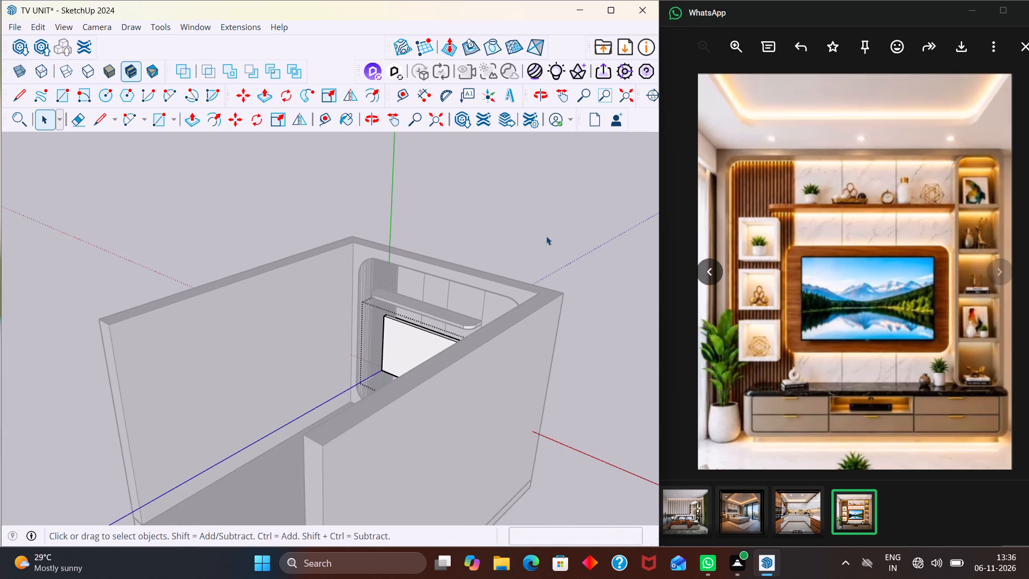
# Close the TV back panel's group after editing.
pyautogui.click(546, 236)
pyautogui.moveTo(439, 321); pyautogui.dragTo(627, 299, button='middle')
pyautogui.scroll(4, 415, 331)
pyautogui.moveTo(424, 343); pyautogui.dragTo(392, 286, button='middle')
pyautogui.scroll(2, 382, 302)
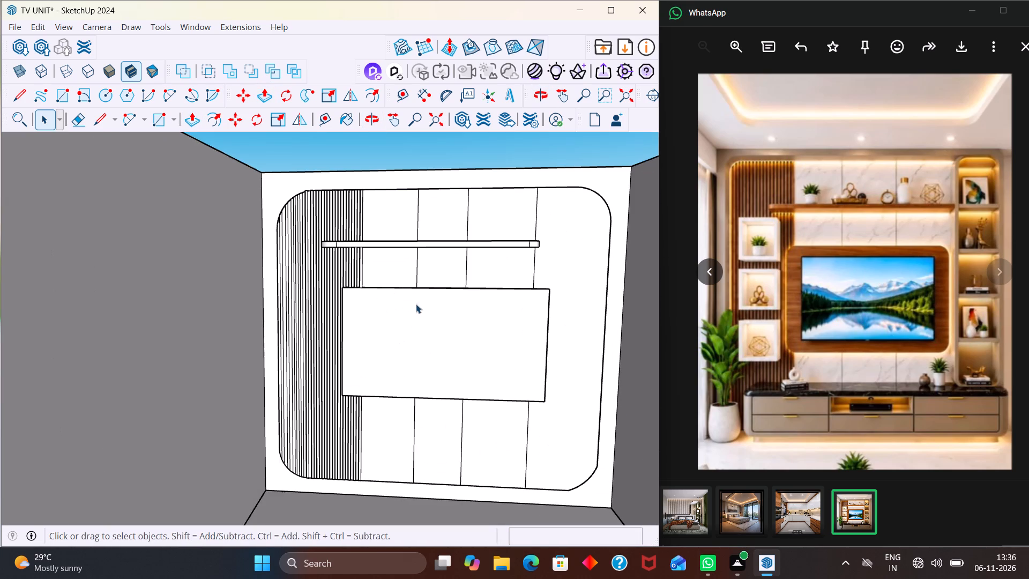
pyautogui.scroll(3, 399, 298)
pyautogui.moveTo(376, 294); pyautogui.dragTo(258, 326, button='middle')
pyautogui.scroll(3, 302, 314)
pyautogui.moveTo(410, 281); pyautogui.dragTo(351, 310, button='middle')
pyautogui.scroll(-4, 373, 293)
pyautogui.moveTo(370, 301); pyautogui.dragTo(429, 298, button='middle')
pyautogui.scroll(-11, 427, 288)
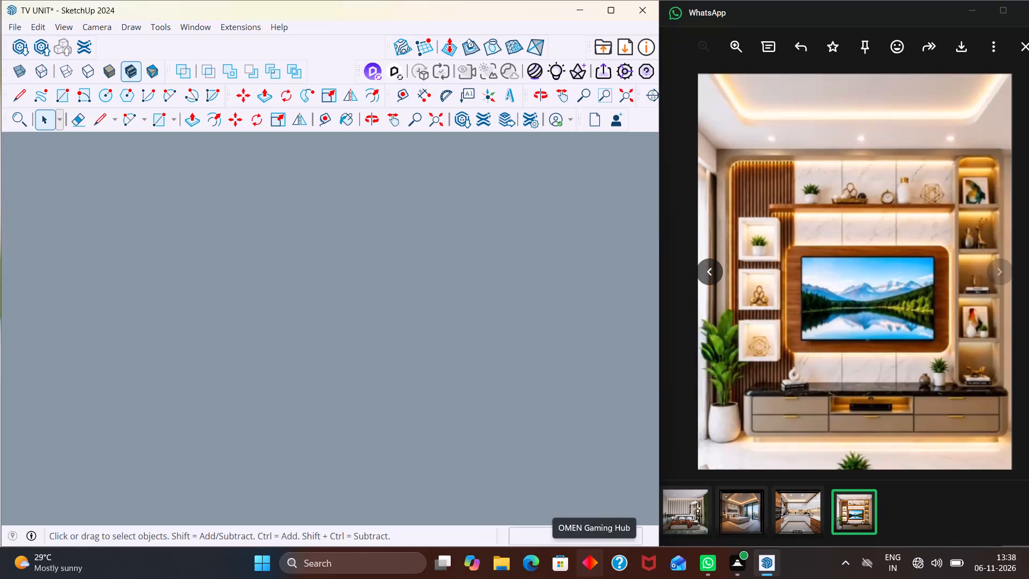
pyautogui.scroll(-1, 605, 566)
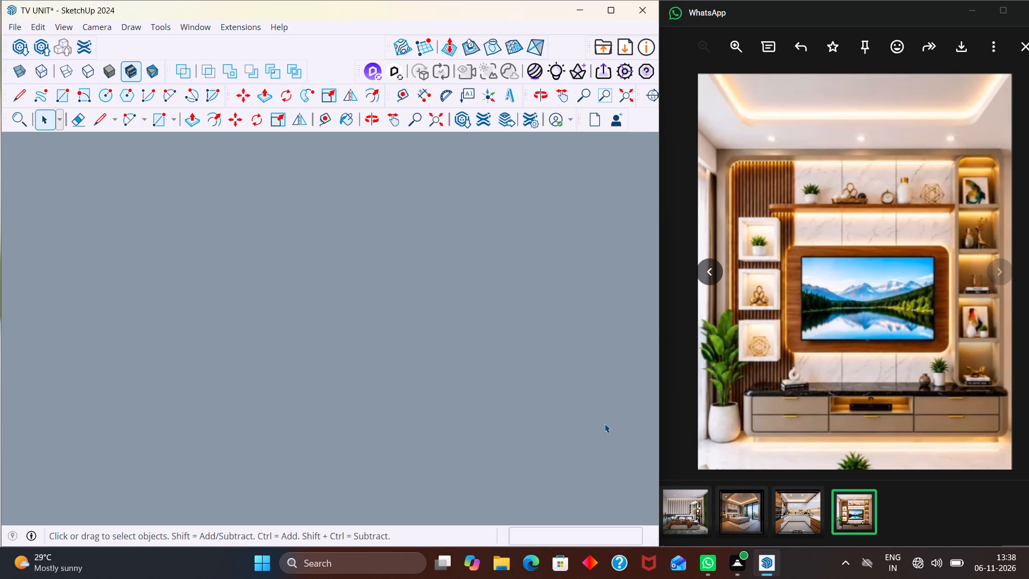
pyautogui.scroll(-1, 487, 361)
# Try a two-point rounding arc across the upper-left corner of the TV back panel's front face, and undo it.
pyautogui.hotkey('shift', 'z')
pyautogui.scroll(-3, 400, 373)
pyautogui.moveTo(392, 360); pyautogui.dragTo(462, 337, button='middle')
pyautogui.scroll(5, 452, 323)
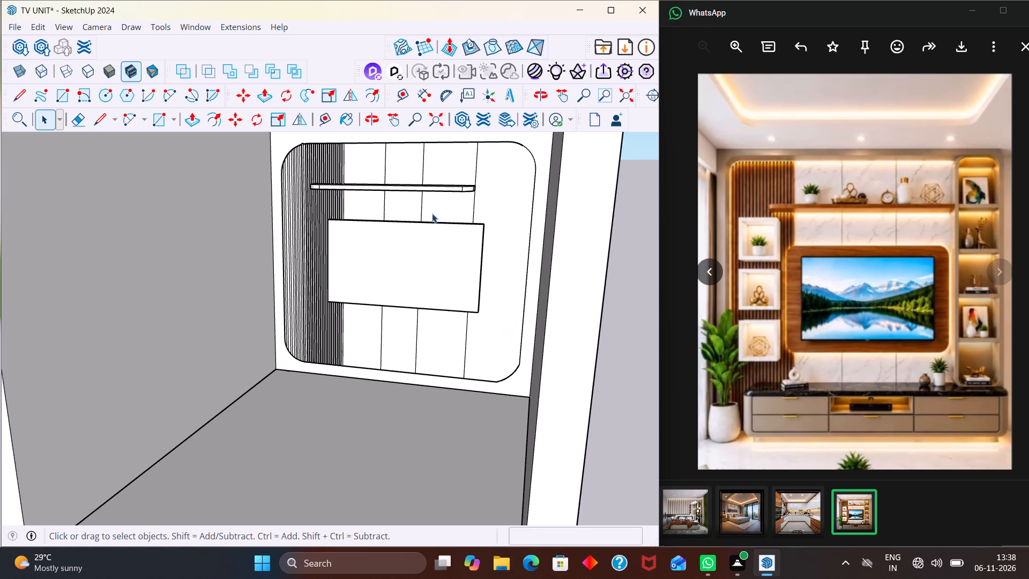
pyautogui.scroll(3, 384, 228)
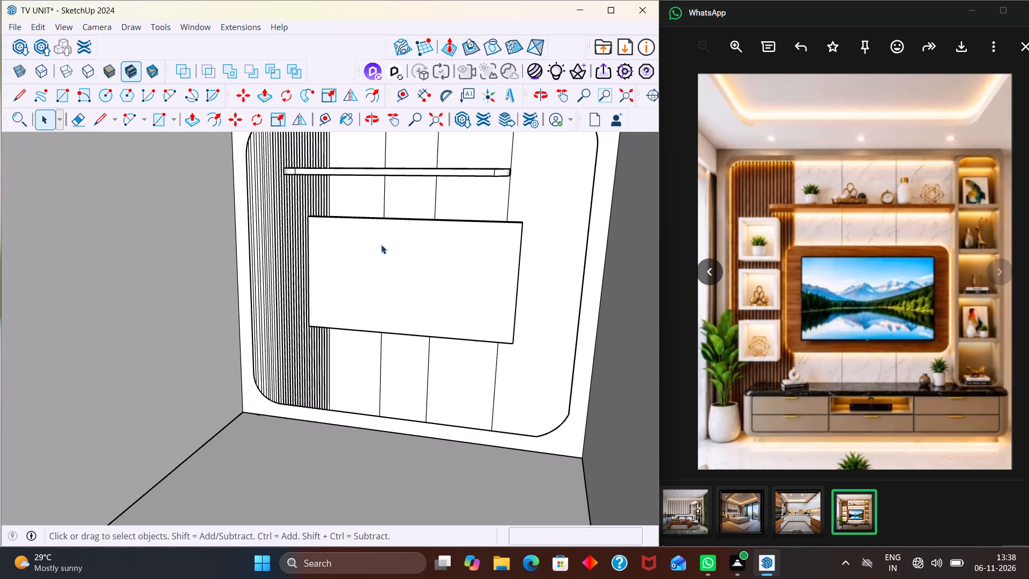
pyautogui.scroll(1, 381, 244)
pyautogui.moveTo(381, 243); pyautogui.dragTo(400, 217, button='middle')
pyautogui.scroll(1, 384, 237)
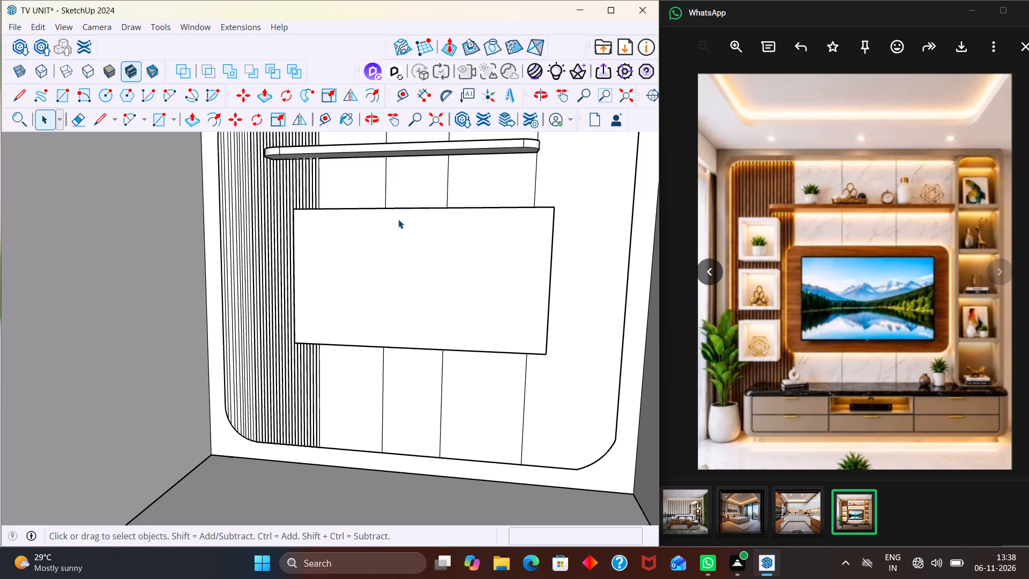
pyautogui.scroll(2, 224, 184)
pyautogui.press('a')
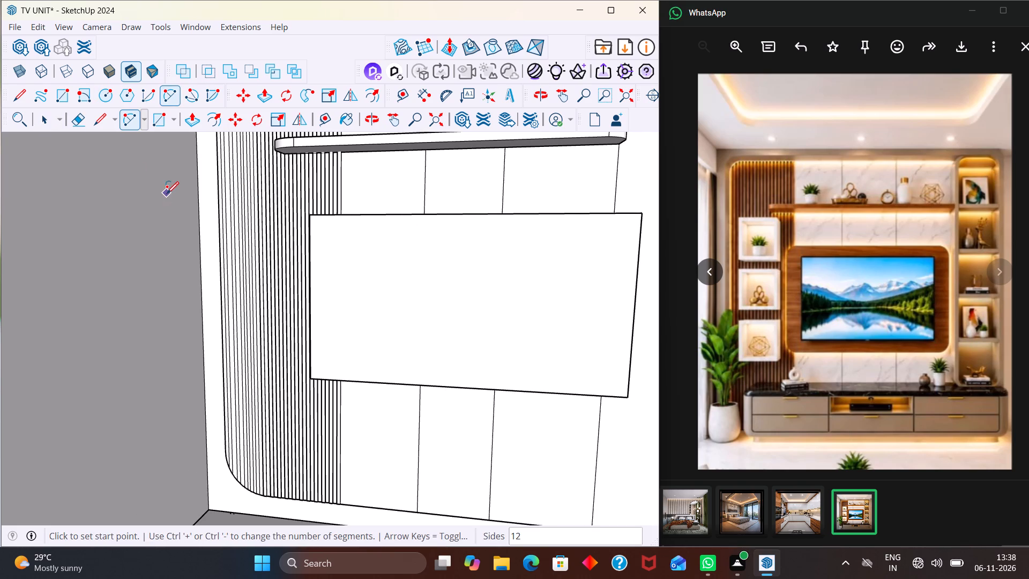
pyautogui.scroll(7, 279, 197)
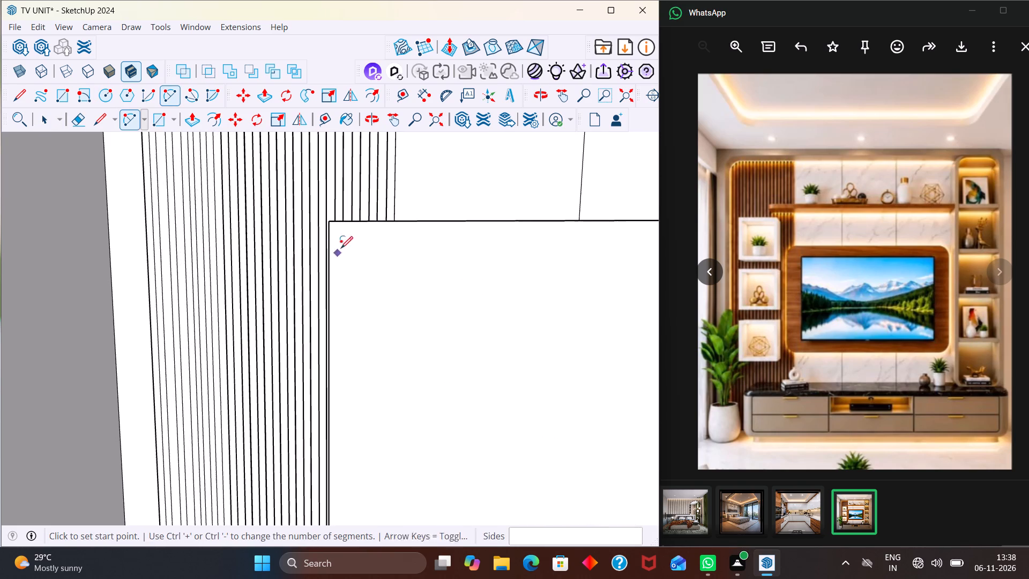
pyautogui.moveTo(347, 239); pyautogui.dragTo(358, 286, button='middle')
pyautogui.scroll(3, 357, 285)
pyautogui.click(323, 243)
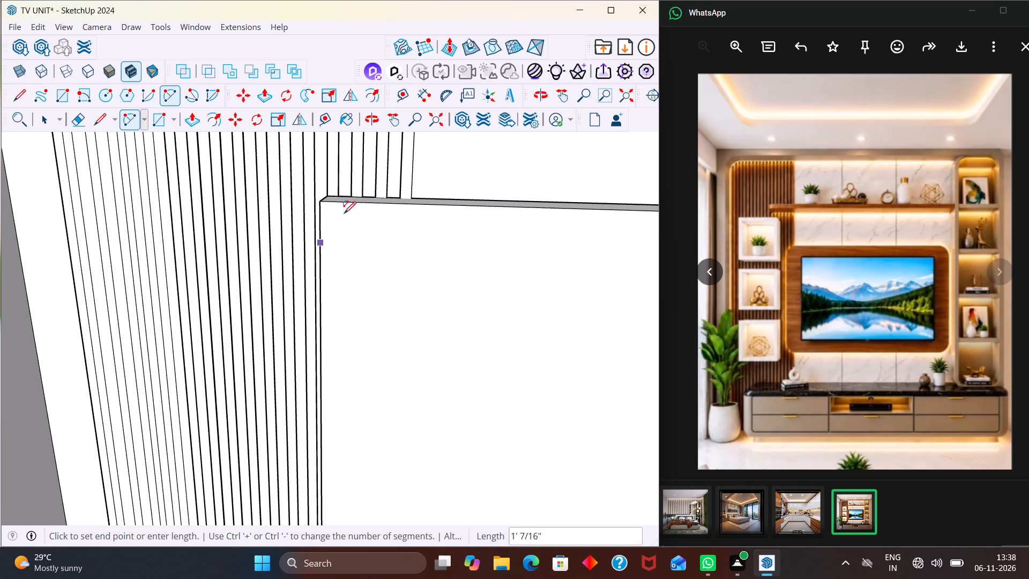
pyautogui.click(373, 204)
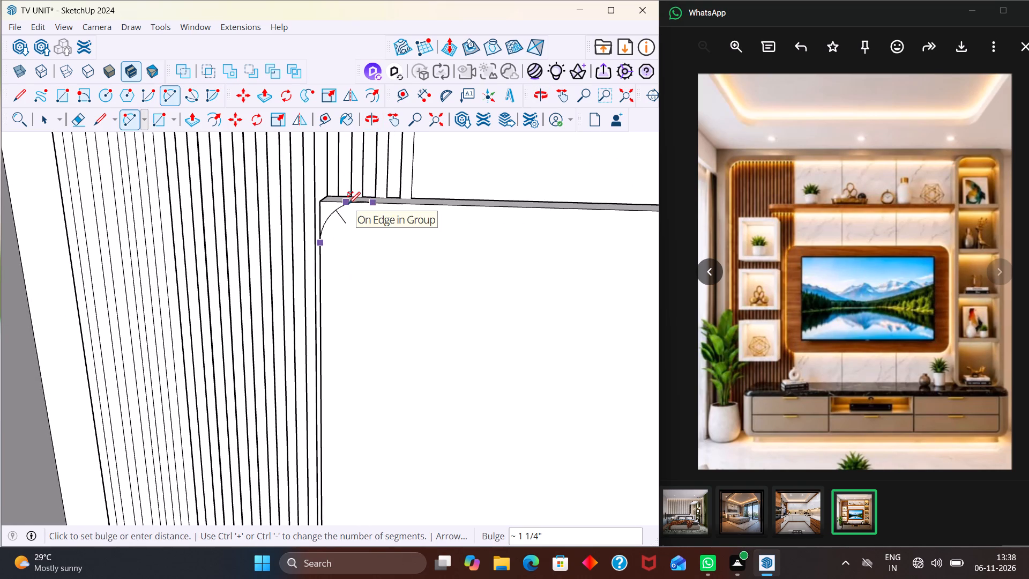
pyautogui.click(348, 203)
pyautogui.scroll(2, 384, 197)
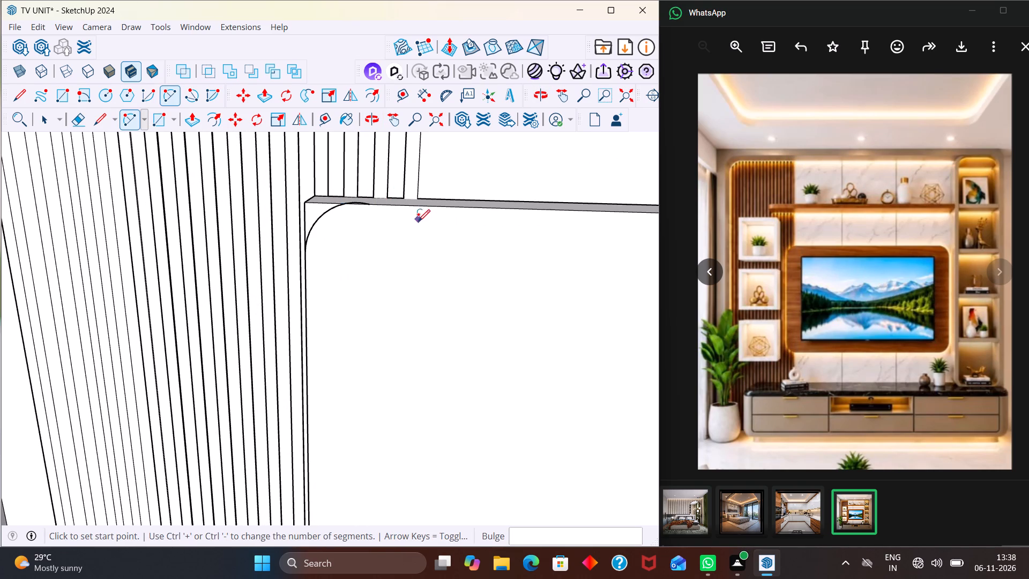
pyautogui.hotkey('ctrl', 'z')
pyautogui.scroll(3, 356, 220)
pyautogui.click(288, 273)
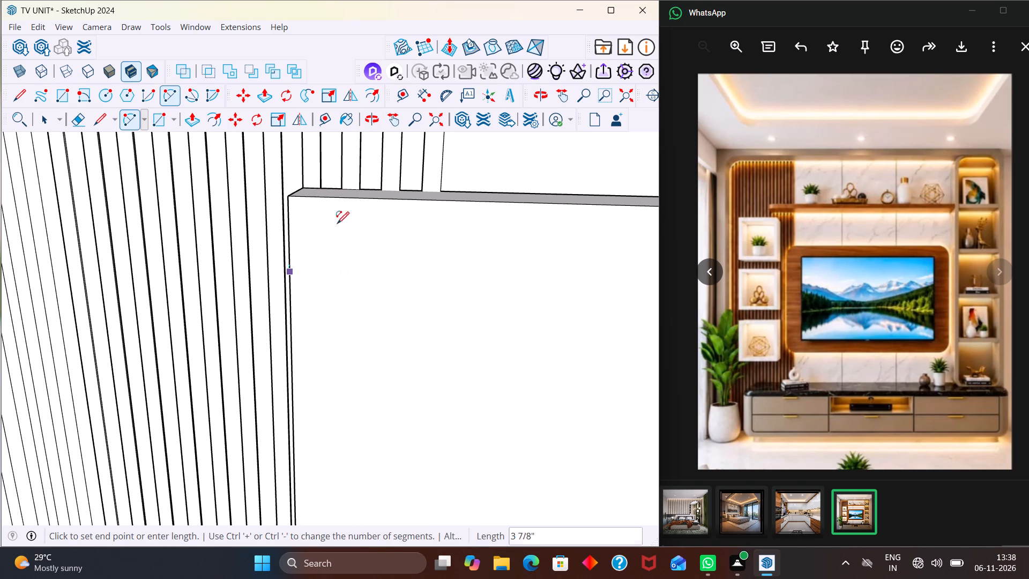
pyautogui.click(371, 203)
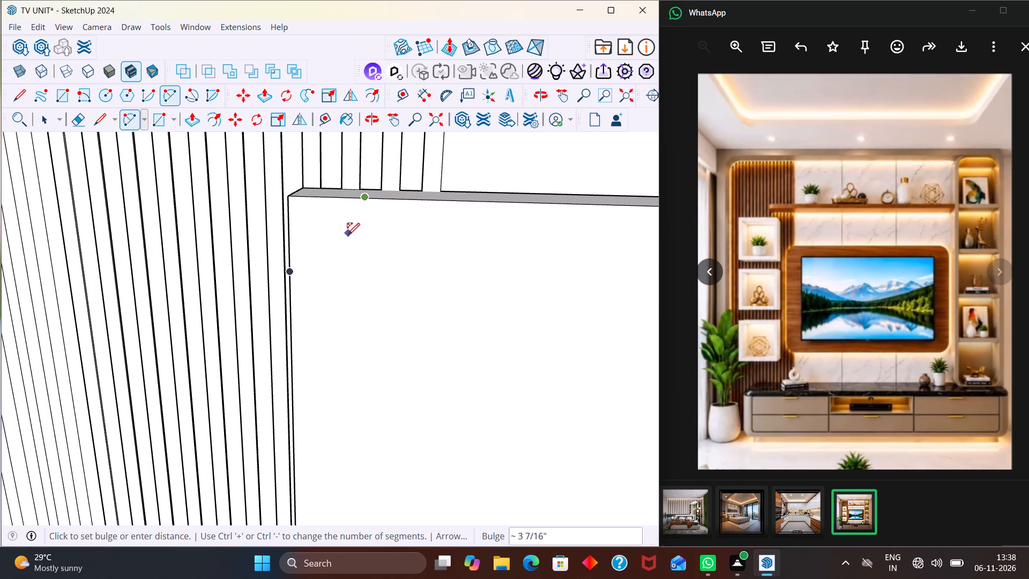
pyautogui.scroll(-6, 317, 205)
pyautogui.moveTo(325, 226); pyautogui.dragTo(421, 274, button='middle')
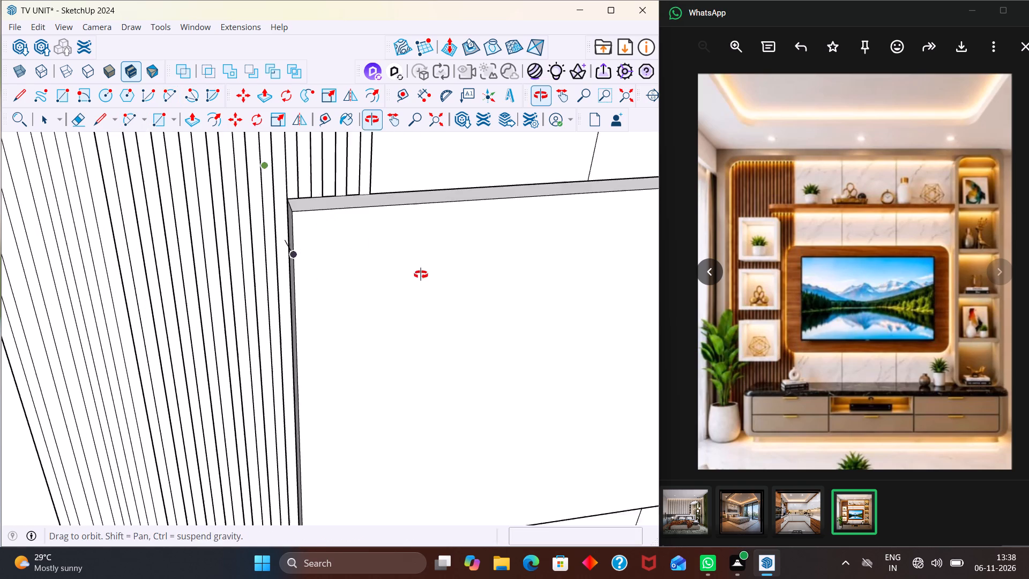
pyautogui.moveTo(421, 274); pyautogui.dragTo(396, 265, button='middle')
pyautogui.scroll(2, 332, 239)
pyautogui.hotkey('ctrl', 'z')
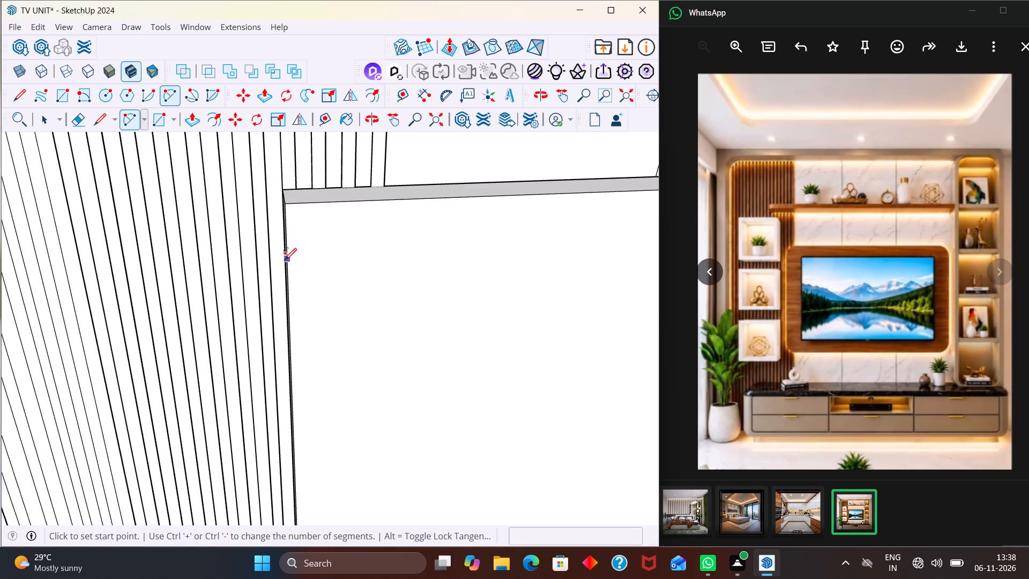
# Draw a two-point arc with a bulge of about 1 1/8" across the TV back panel's upper-left front corner.
pyautogui.click(285, 260)
pyautogui.click(349, 202)
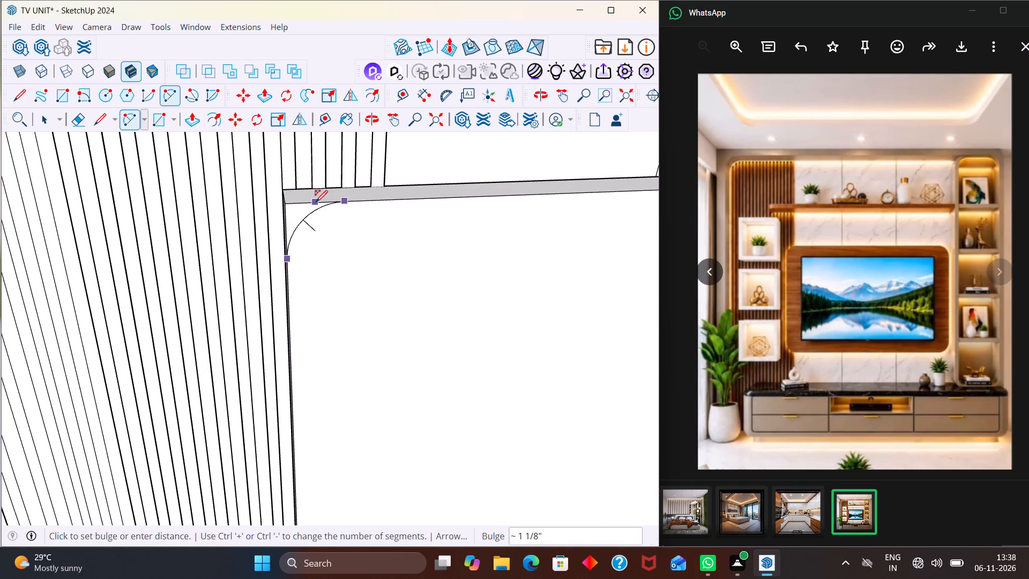
pyautogui.click(319, 203)
# Draw a two-point arc with a bulge of about 1 1/2" across the TV back panel's lower-left front corner.
pyautogui.scroll(-11, 319, 203)
pyautogui.scroll(4, 337, 388)
pyautogui.moveTo(288, 386); pyautogui.dragTo(290, 389, button='middle')
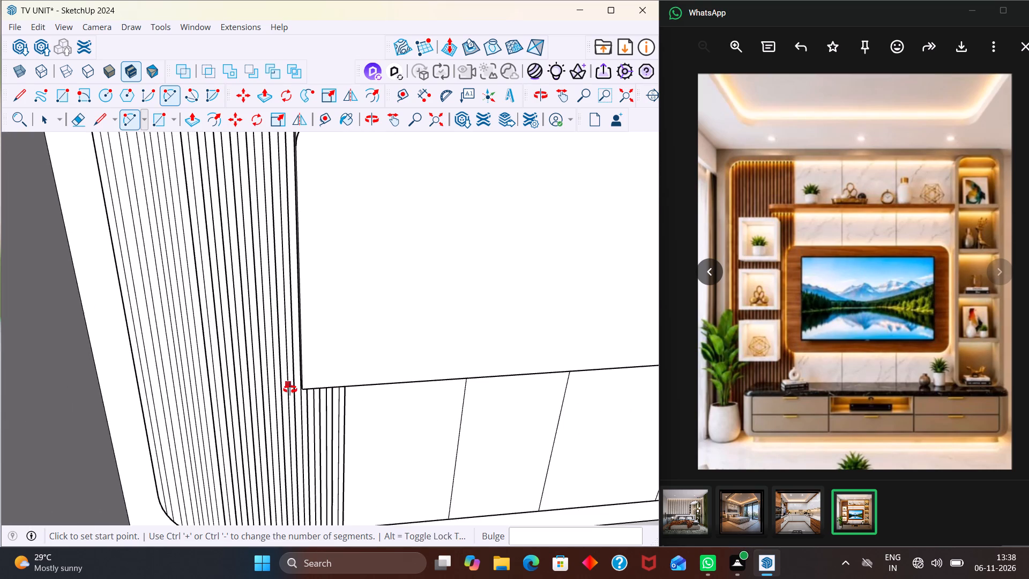
pyautogui.moveTo(290, 389); pyautogui.dragTo(292, 359, button='middle')
pyautogui.scroll(6, 264, 343)
pyautogui.click(329, 344)
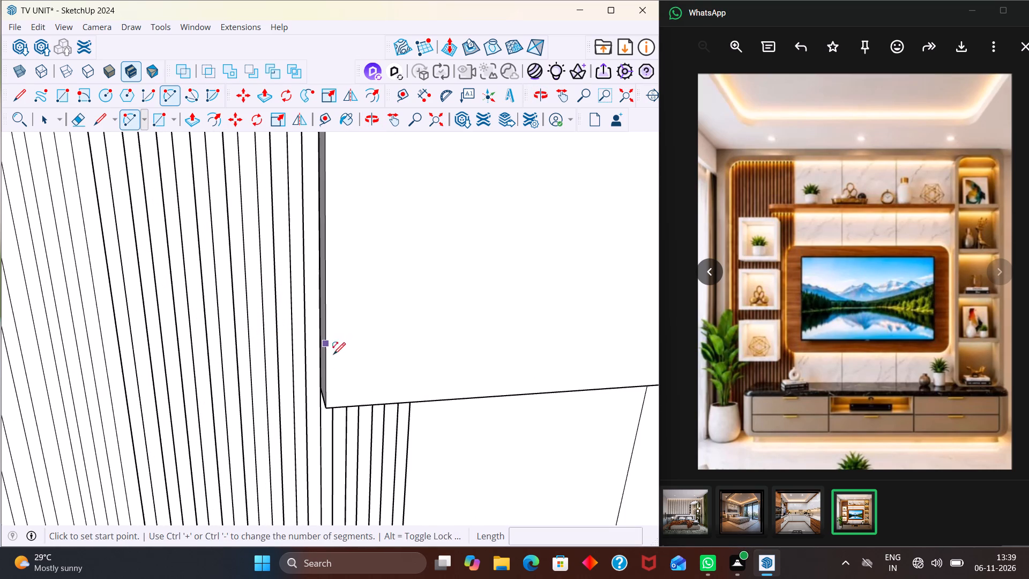
pyautogui.click(384, 404)
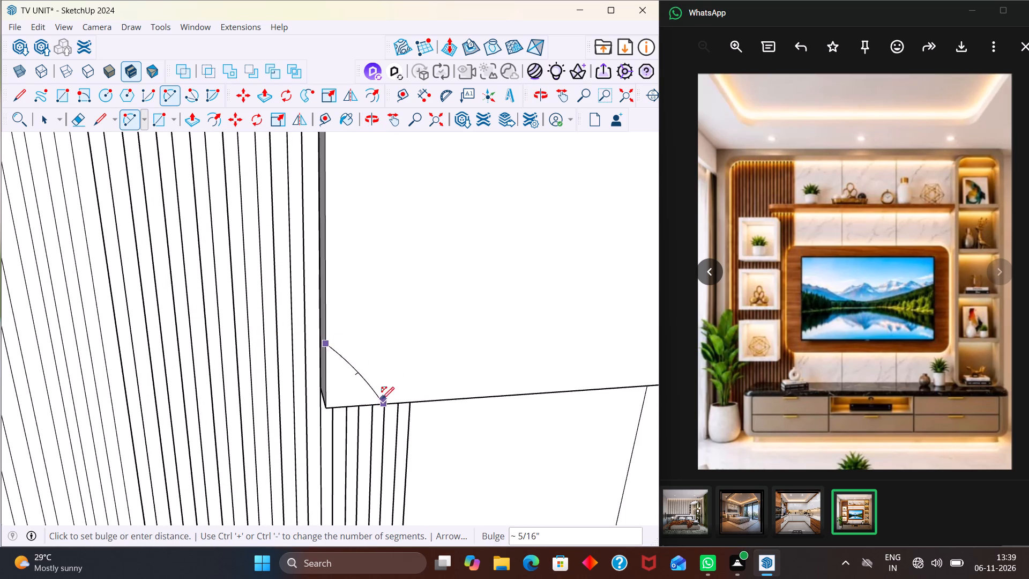
pyautogui.scroll(3, 345, 378)
pyautogui.moveTo(348, 391); pyautogui.dragTo(259, 399, button='middle')
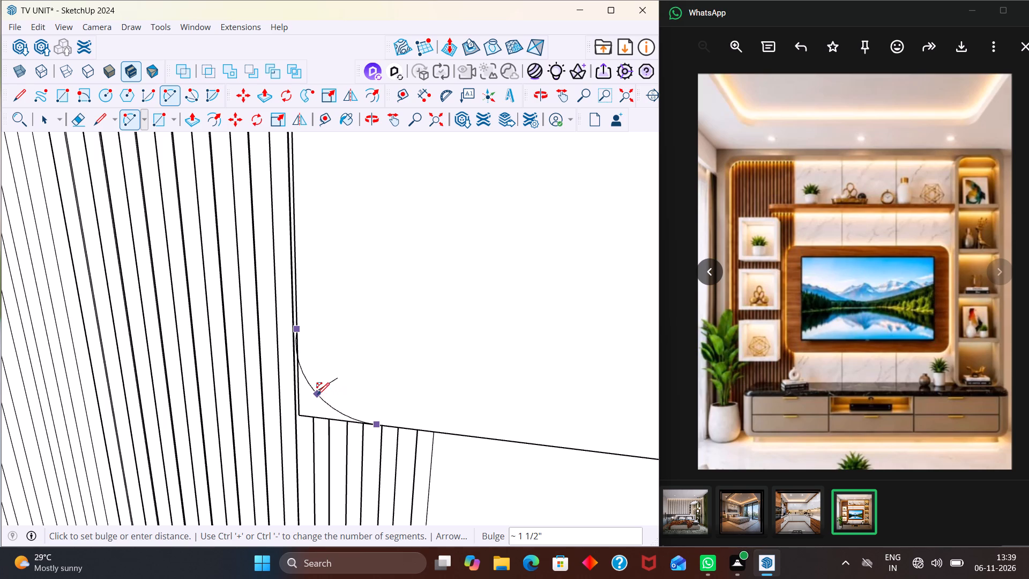
pyautogui.click(317, 395)
# Draw a two-point arc with a bulge of about 1" across the TV back panel's lower-right front corner.
pyautogui.scroll(-20, 318, 366)
pyautogui.scroll(-2, 318, 366)
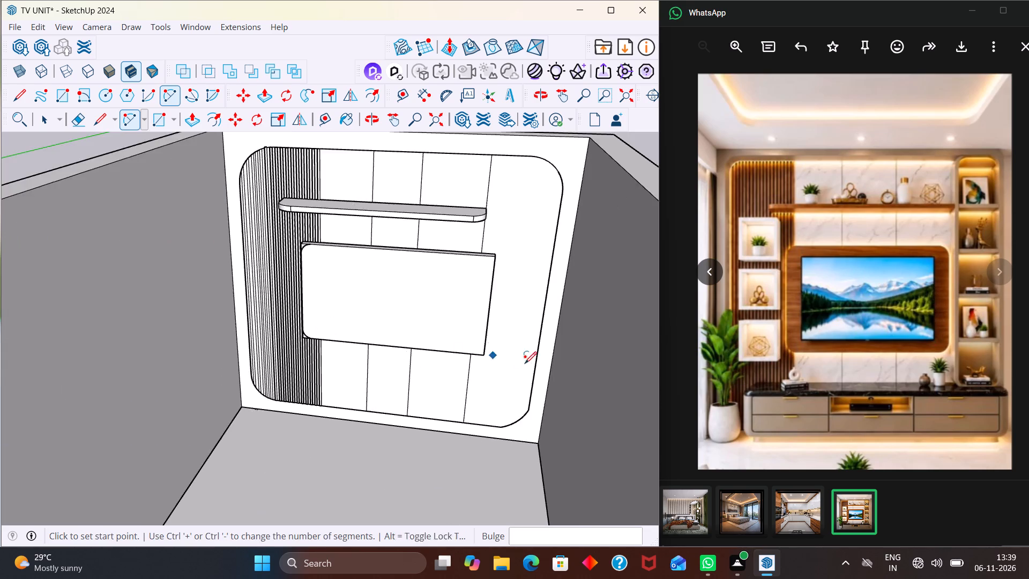
pyautogui.scroll(13, 528, 365)
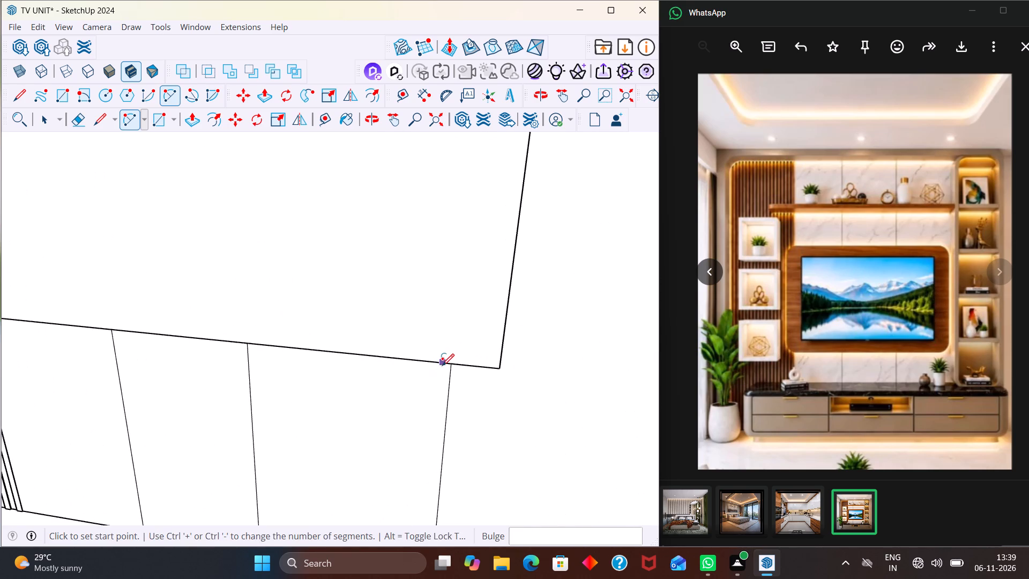
pyautogui.click(442, 365)
pyautogui.click(506, 337)
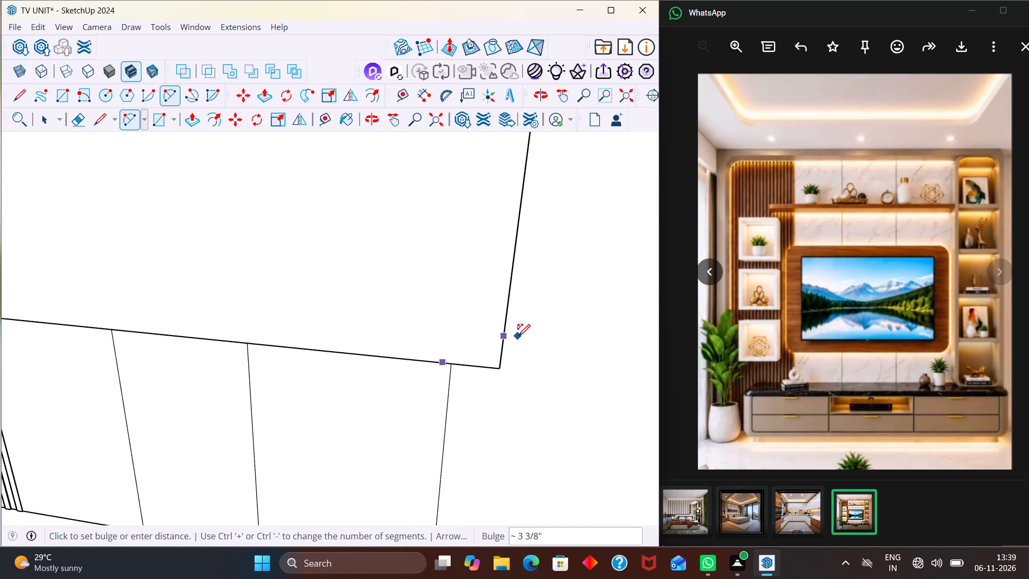
pyautogui.click(500, 345)
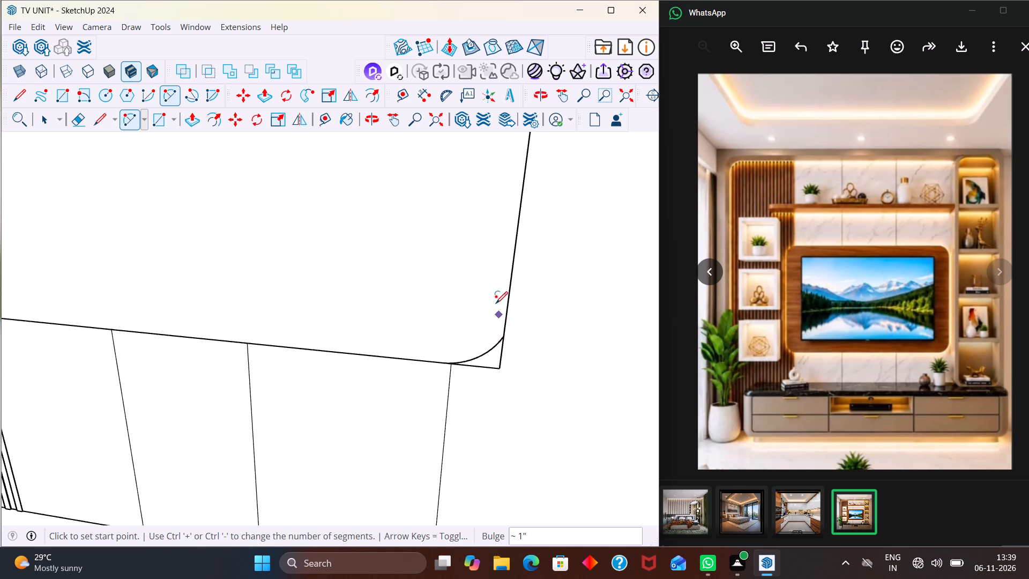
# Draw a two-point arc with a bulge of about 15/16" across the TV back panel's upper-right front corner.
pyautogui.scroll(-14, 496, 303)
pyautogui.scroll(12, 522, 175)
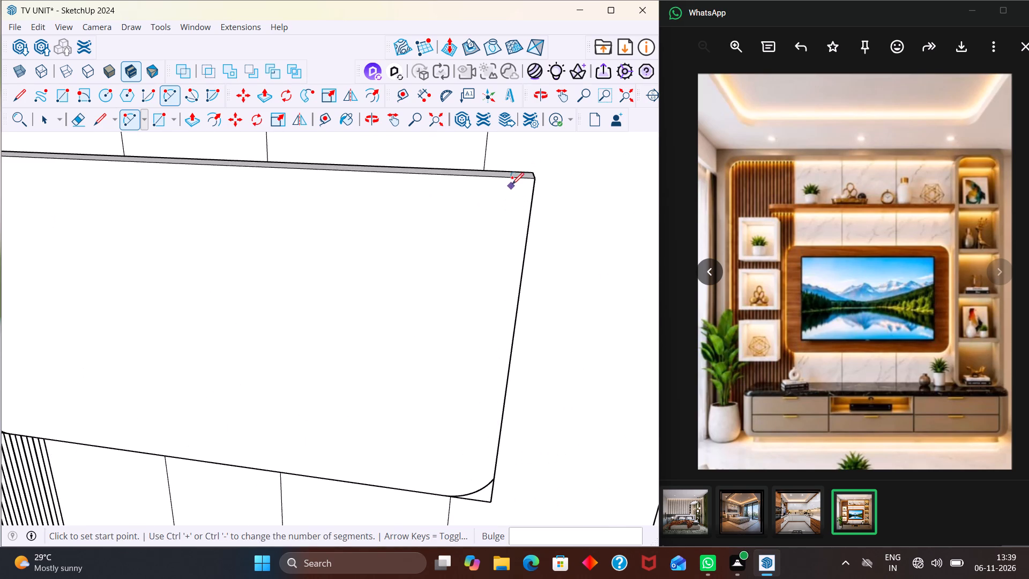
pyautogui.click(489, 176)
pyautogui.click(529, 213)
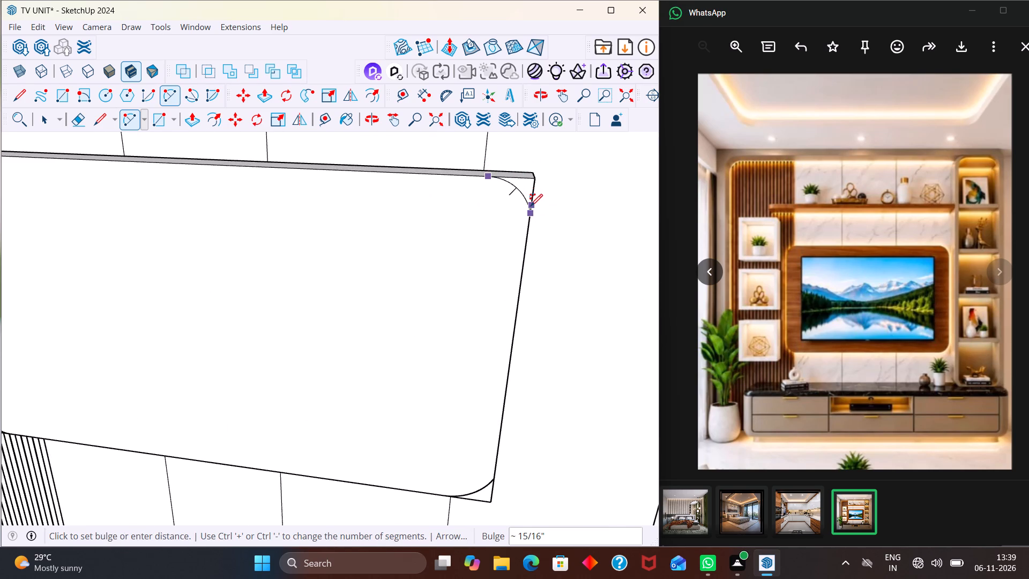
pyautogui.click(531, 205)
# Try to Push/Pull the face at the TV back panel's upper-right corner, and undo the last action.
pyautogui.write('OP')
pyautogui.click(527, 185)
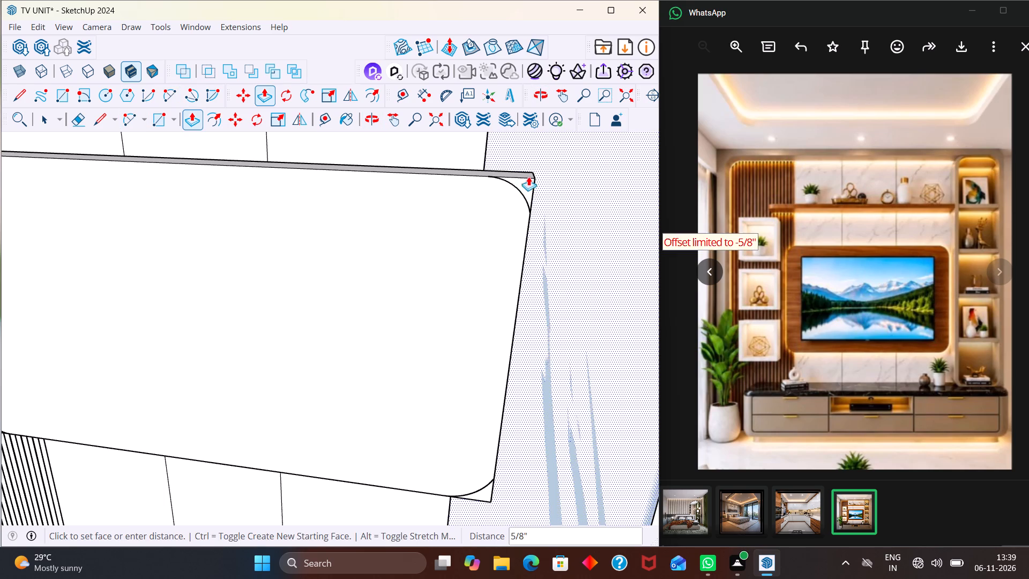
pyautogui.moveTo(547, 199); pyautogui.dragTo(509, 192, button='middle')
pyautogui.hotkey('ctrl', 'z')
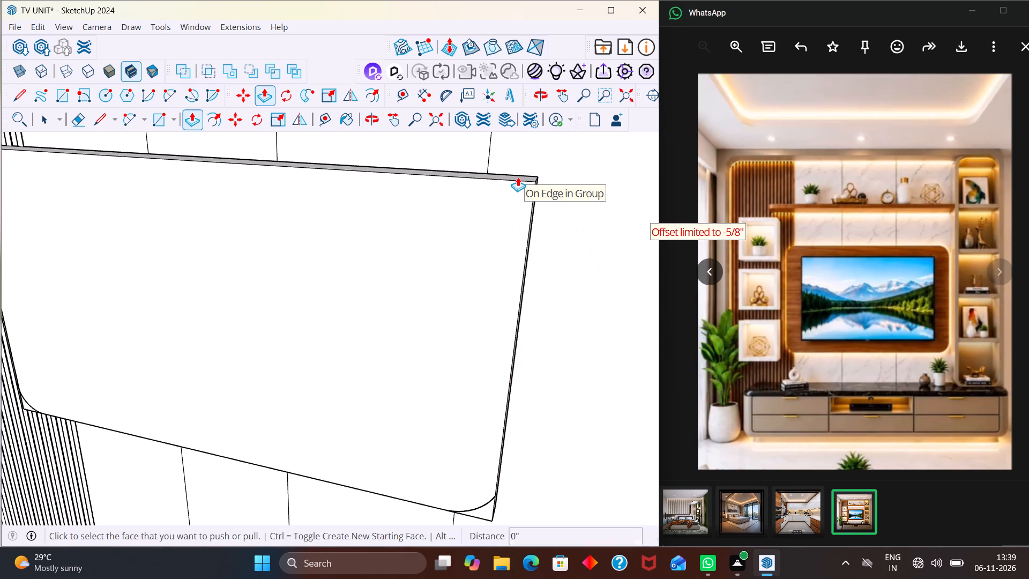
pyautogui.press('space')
# Open the TV back panel's group for editing.
pyautogui.moveTo(558, 216); pyautogui.dragTo(517, 226, button='middle')
pyautogui.scroll(-5, 520, 214)
pyautogui.moveTo(503, 256); pyautogui.dragTo(527, 187, button='middle')
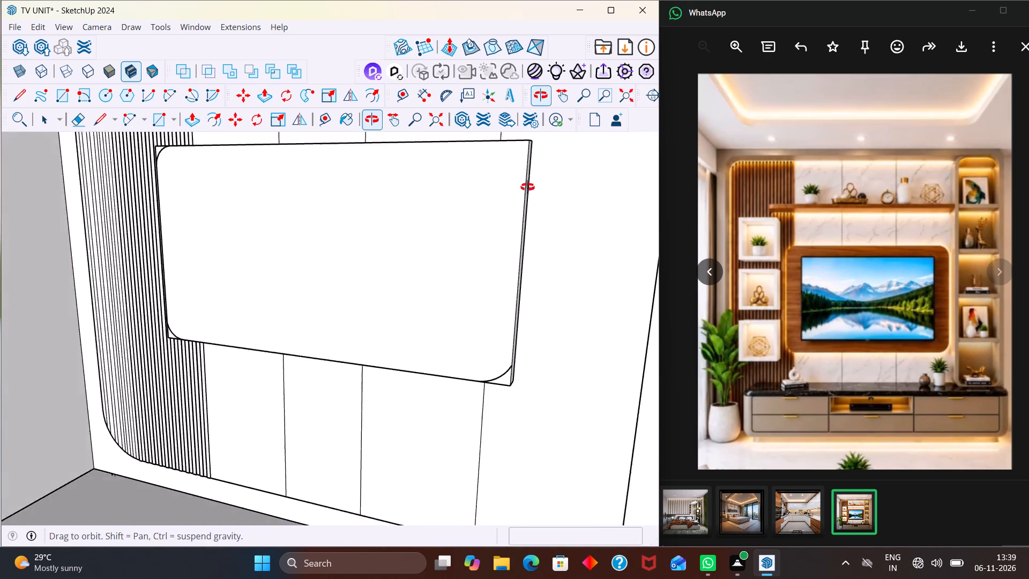
pyautogui.moveTo(527, 187); pyautogui.dragTo(527, 184, button='middle')
pyautogui.scroll(-4, 414, 278)
pyautogui.scroll(-4, 441, 203)
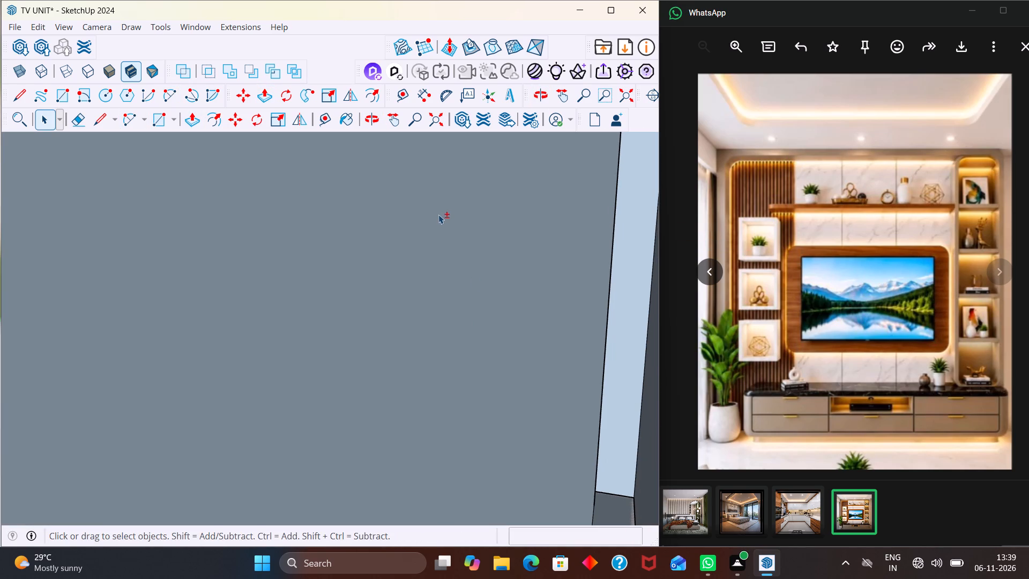
pyautogui.hotkey('shift', 'z')
pyautogui.scroll(-4, 387, 278)
pyautogui.press('space')
pyautogui.moveTo(429, 294); pyautogui.dragTo(624, 313, button='middle')
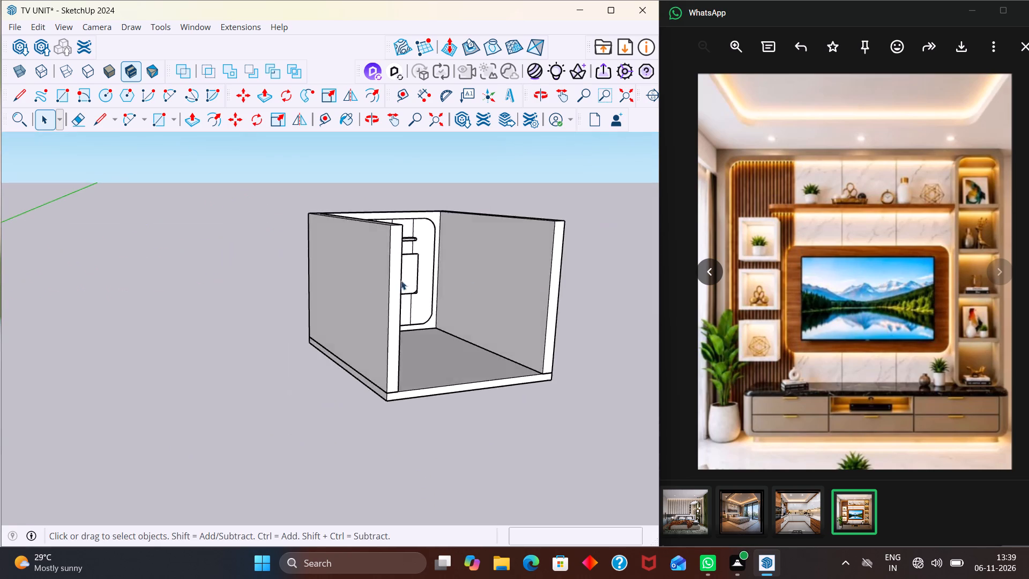
pyautogui.scroll(4, 364, 280)
pyautogui.moveTo(445, 287); pyautogui.dragTo(315, 318, button='middle')
pyautogui.scroll(3, 353, 279)
pyautogui.doubleClick(376, 268)
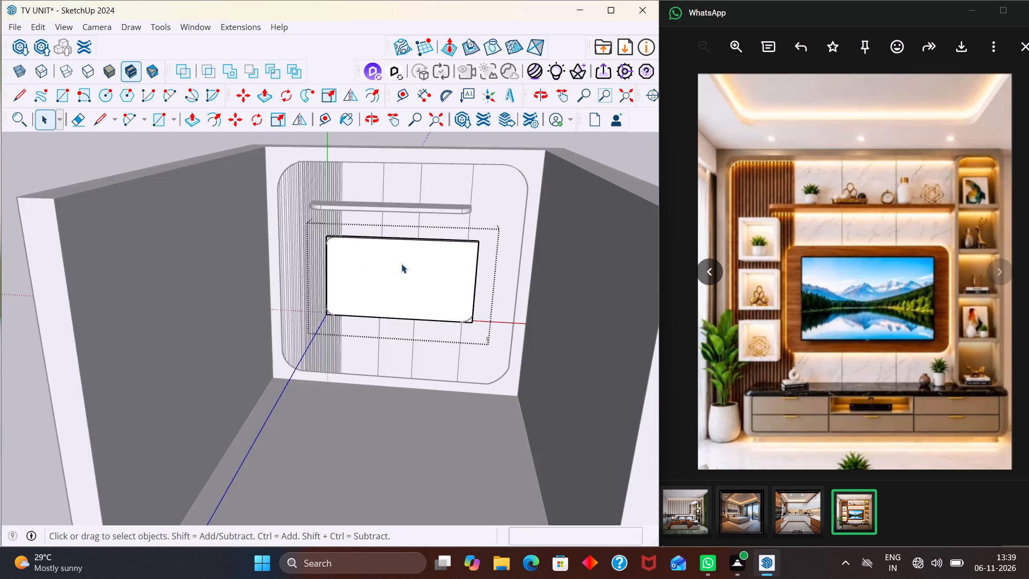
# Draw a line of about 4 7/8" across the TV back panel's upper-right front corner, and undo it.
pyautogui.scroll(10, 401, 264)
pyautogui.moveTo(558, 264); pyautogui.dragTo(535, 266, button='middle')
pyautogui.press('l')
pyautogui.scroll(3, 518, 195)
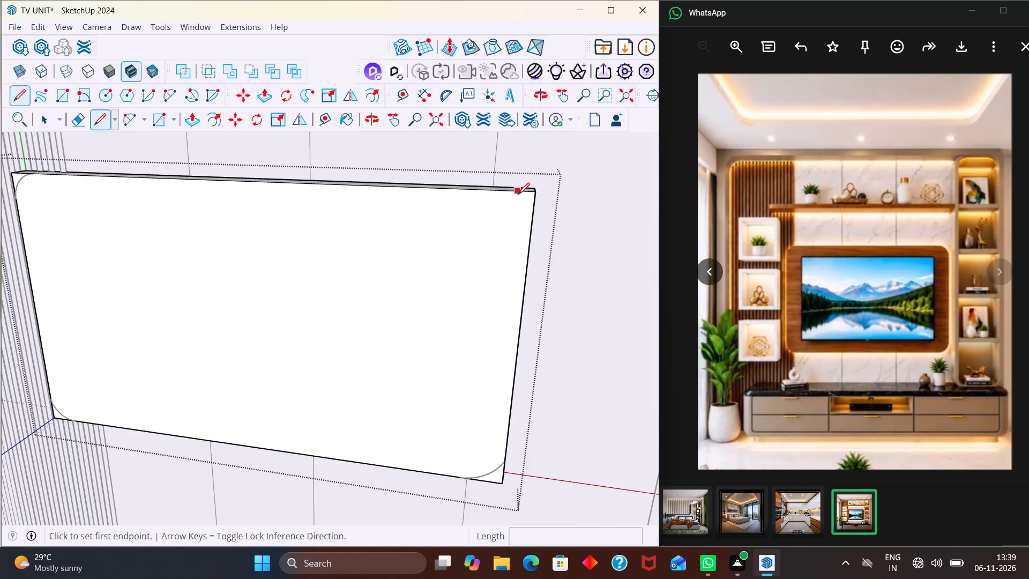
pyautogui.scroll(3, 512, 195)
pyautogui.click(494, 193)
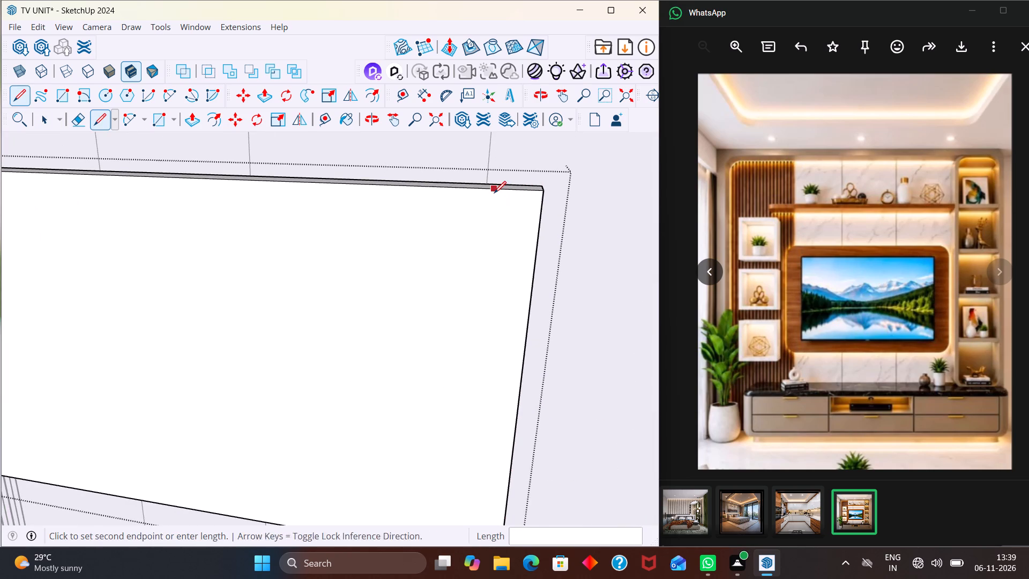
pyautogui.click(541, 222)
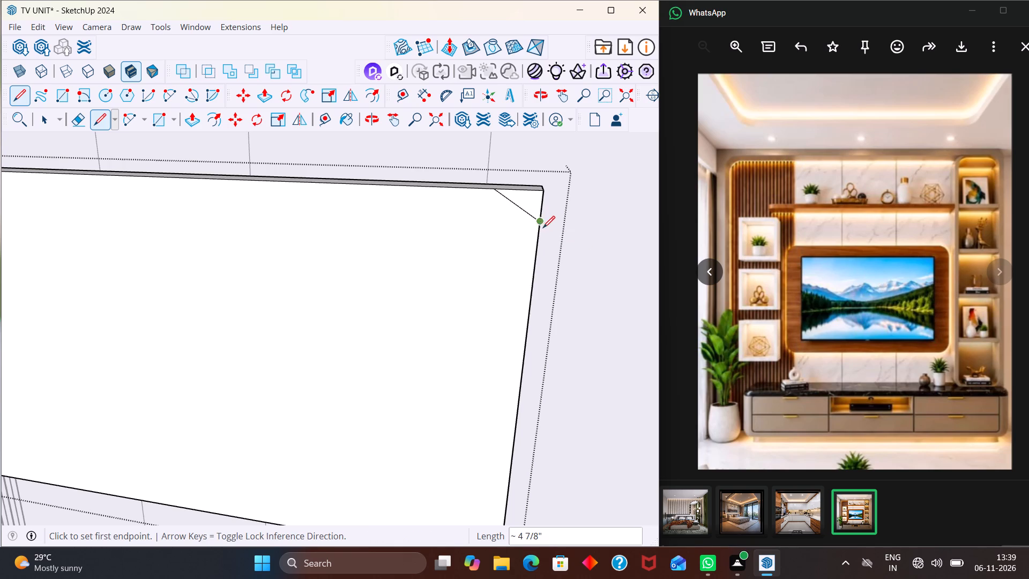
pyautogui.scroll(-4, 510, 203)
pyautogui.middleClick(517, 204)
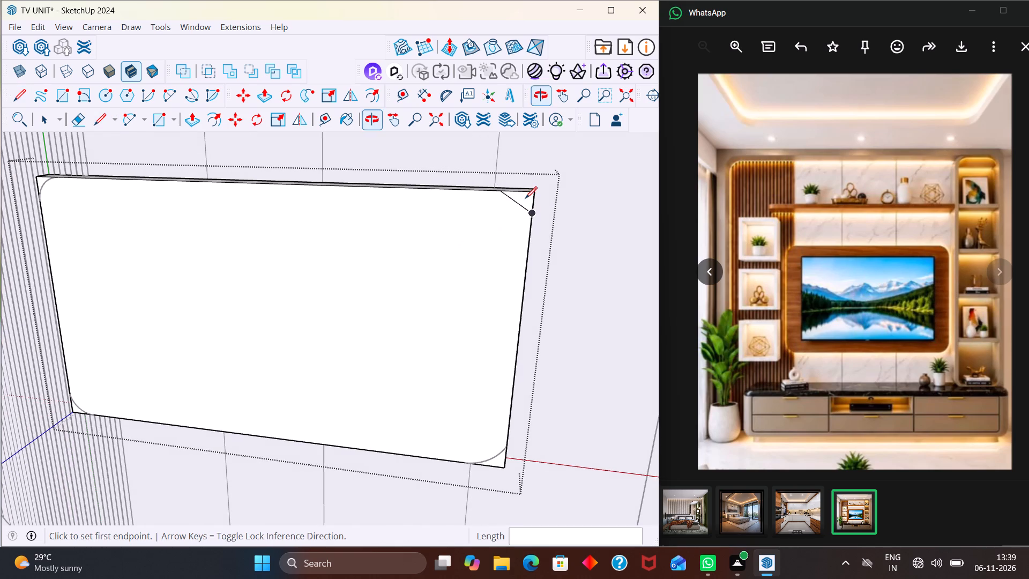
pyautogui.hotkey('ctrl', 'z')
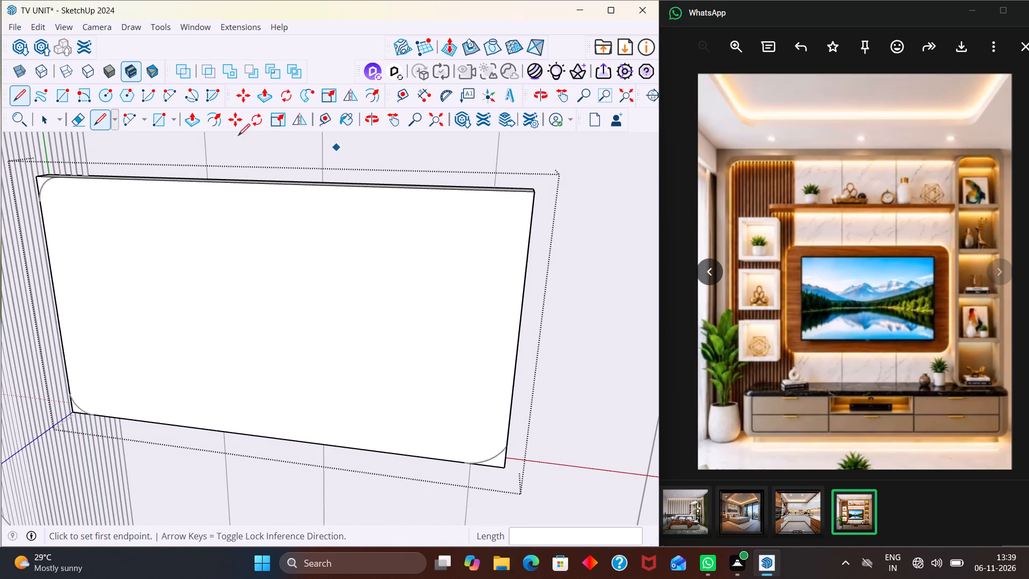
# Draw a two-point arc with a radius of about 5 15/16" across the TV back panel's upper-right front corner.
pyautogui.press('a')
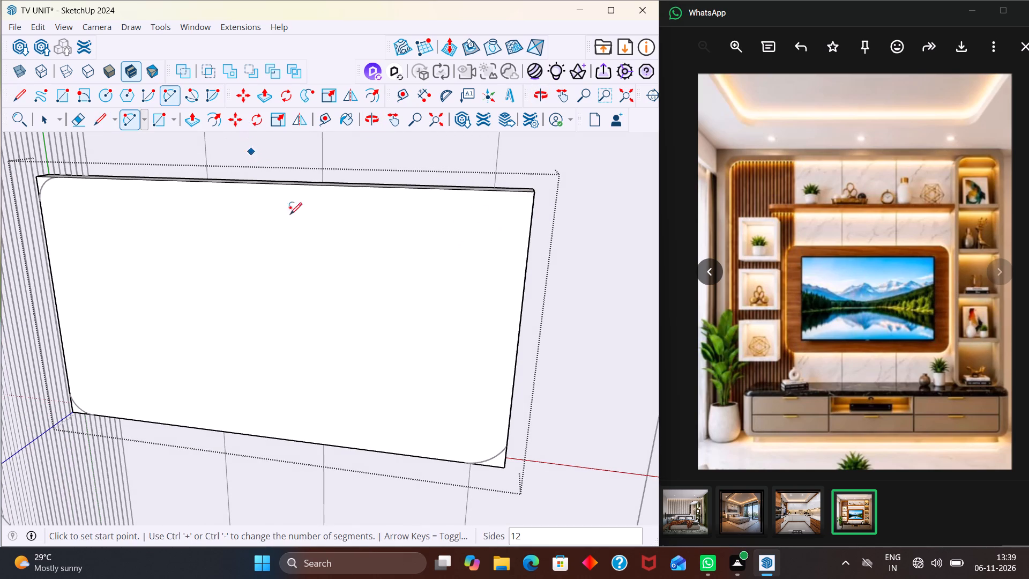
pyautogui.scroll(2, 568, 199)
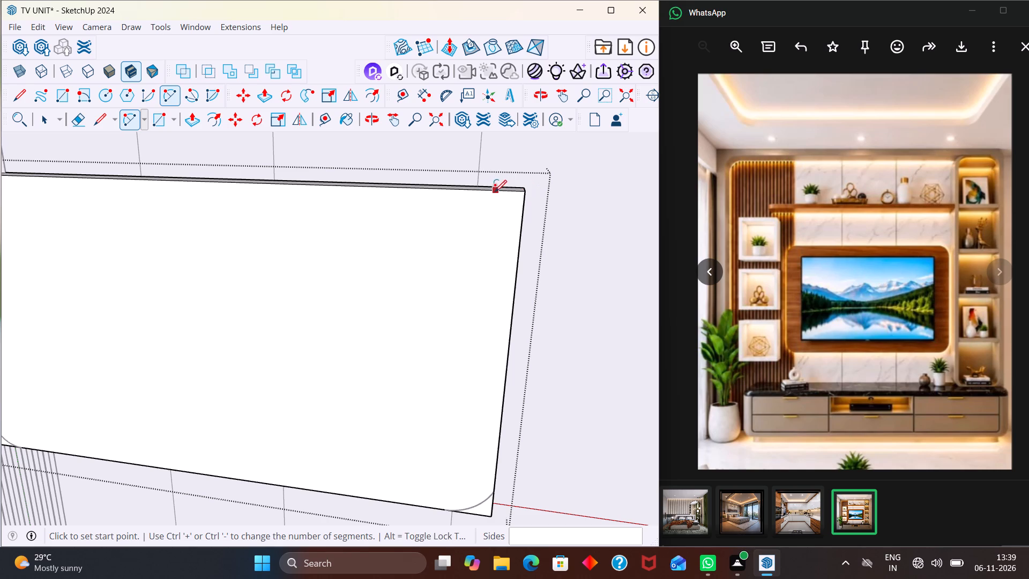
pyautogui.click(494, 192)
pyautogui.click(519, 228)
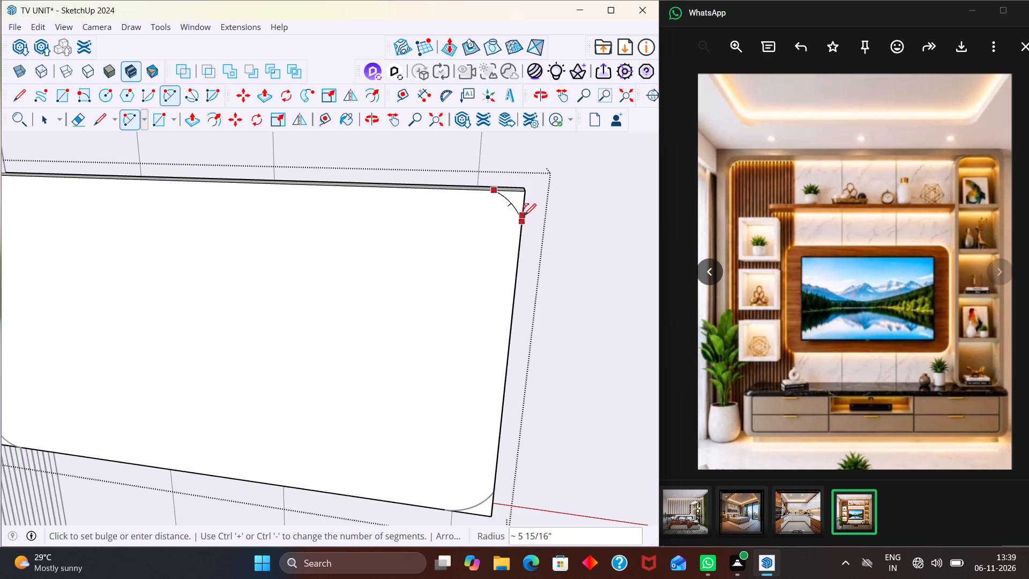
pyautogui.click(524, 215)
# Push the corner face outside the upper-right arc back 3" through the TV back panel to round that corner.
pyautogui.scroll(4, 532, 196)
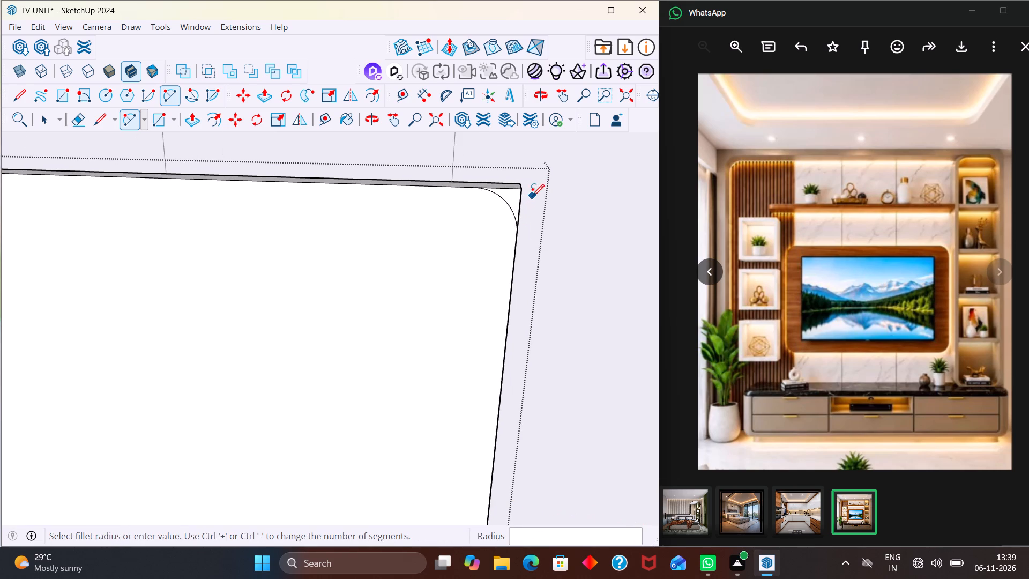
pyautogui.press('p')
pyautogui.scroll(2, 559, 171)
pyautogui.scroll(1, 475, 231)
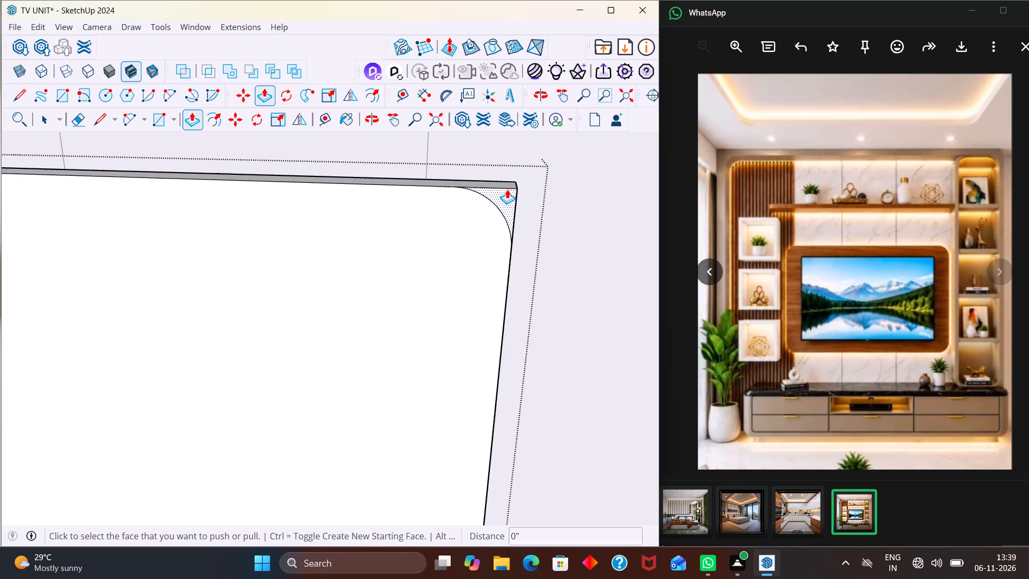
pyautogui.click(507, 189)
pyautogui.moveTo(449, 192); pyautogui.dragTo(436, 244, button='middle')
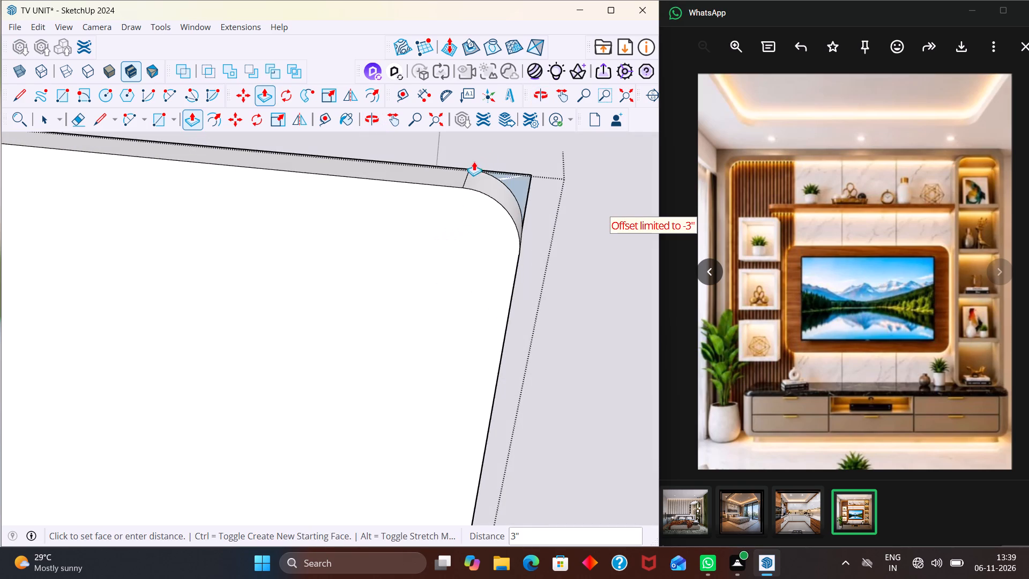
pyautogui.moveTo(463, 168); pyautogui.dragTo(444, 248, button='middle')
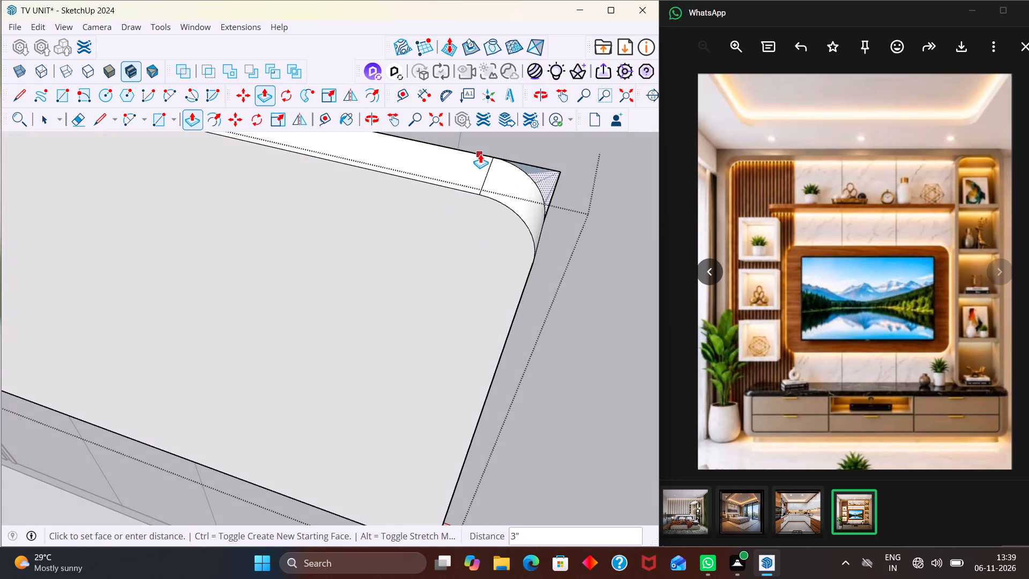
pyautogui.click(480, 154)
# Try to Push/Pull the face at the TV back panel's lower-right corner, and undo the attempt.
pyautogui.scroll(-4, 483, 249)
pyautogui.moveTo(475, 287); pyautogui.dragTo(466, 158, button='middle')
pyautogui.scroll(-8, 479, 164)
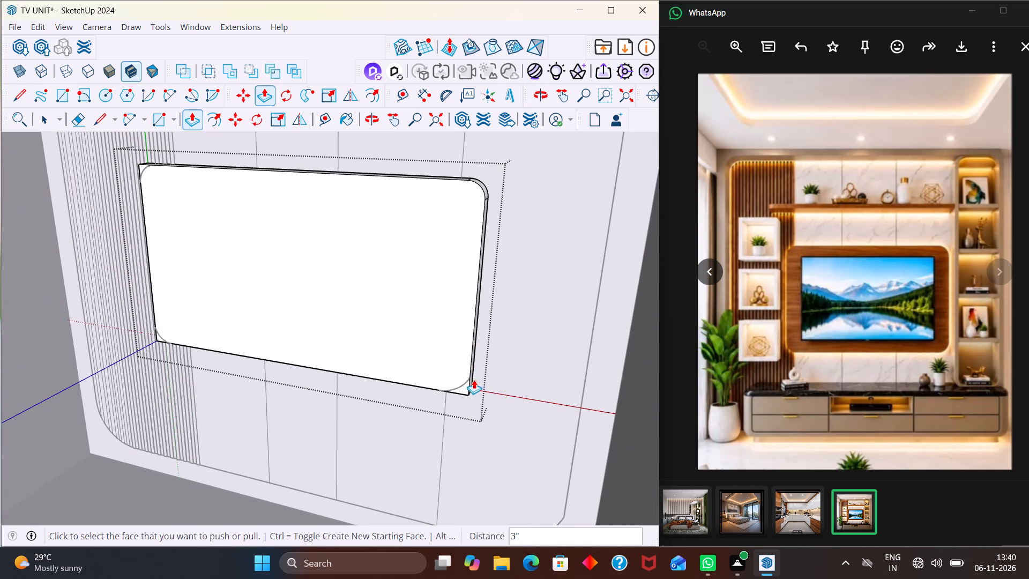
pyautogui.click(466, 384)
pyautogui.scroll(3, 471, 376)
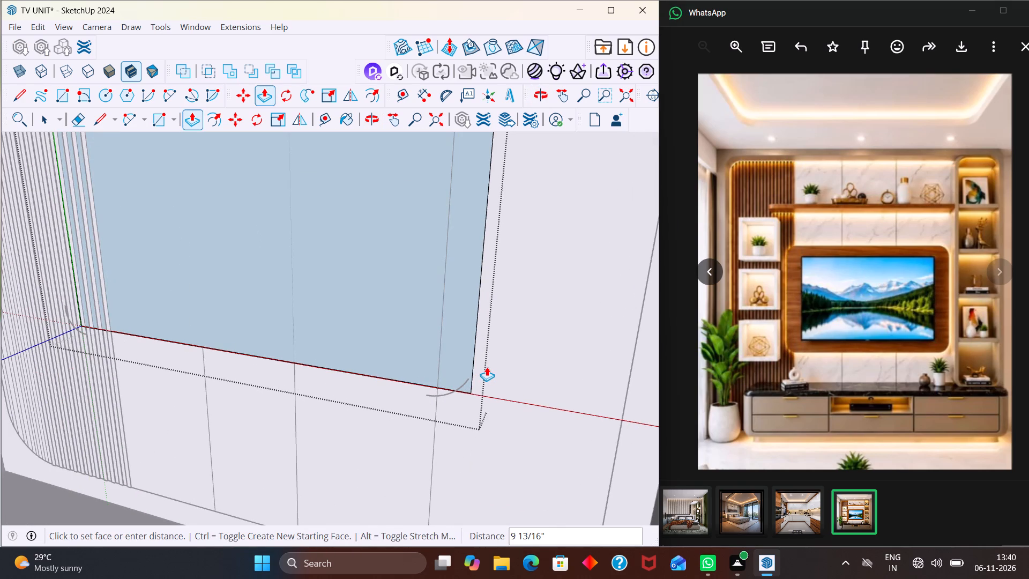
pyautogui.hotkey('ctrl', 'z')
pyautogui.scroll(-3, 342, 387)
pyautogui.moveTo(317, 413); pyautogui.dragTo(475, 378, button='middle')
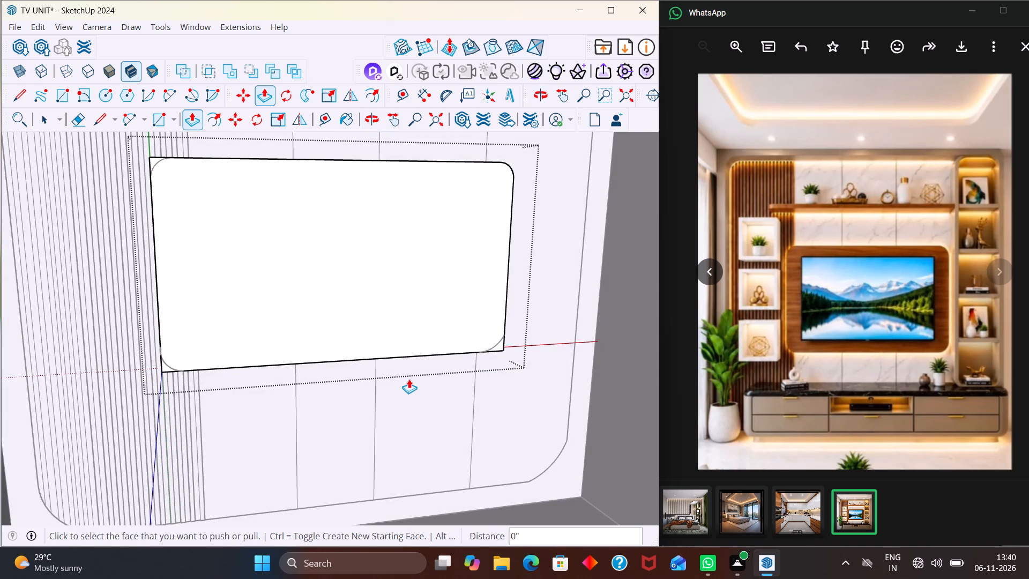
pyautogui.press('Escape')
# Close the TV back panel's group.
pyautogui.press('space')
pyautogui.scroll(2, 450, 361)
pyautogui.click(506, 454)
pyautogui.scroll(-3, 533, 422)
# Cut the three loose arcs at the TV back panel's lower-right, lower-left and upper-left corners.
pyautogui.scroll(11, 530, 377)
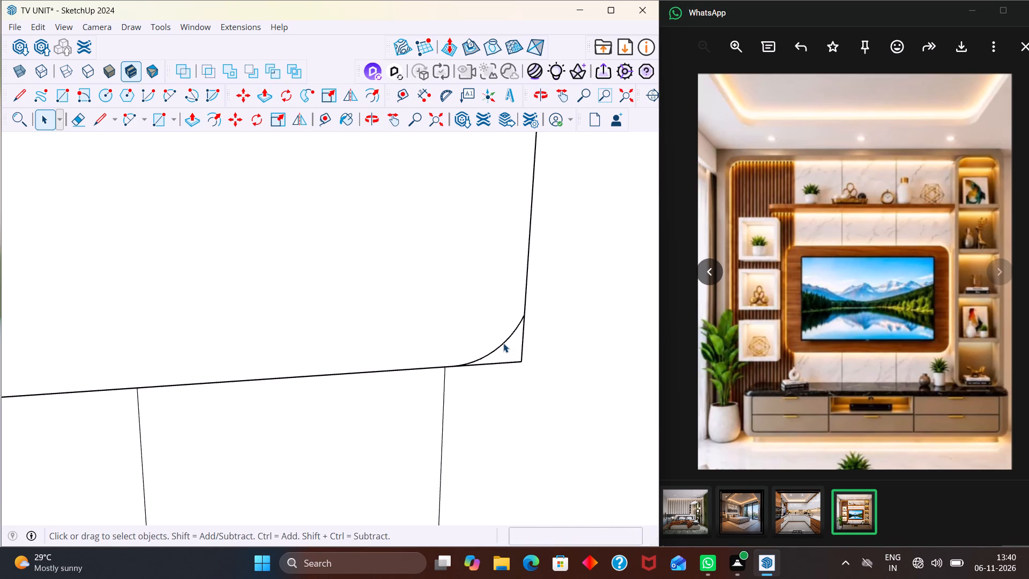
pyautogui.click(503, 343)
pyautogui.scroll(-12, 426, 352)
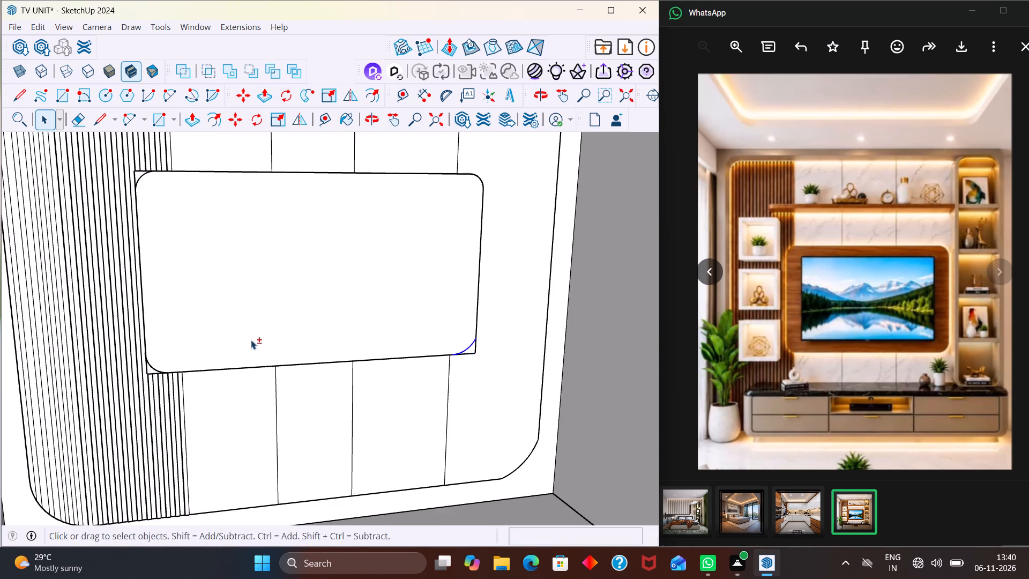
pyautogui.keyDown('shift'); pyautogui.scroll(11, 243, 339); pyautogui.keyUp('shift')
pyautogui.keyDown('shift'); pyautogui.click(169, 368); pyautogui.keyUp('shift')
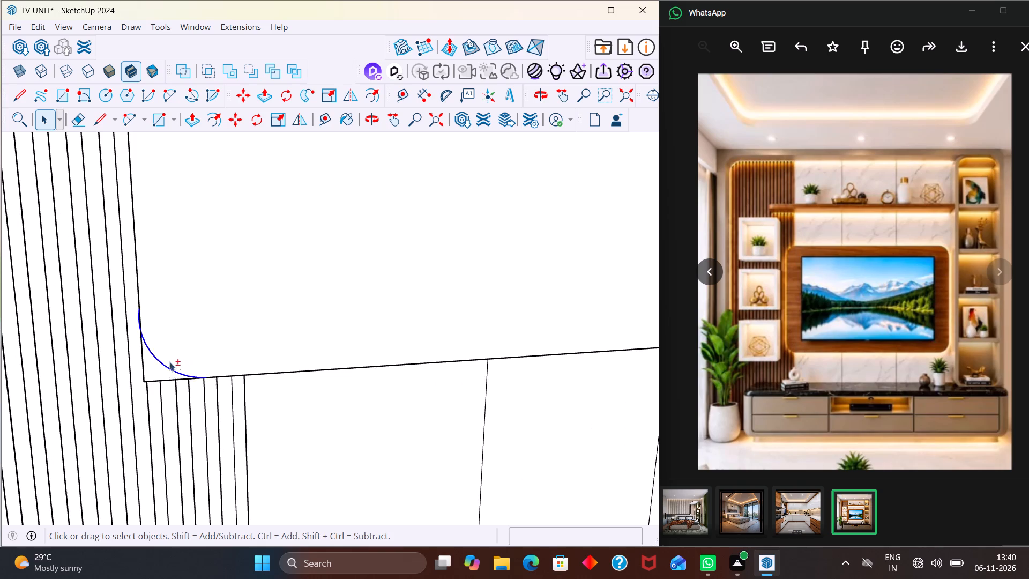
pyautogui.keyDown('shift'); pyautogui.scroll(-13, 174, 361); pyautogui.keyUp('shift')
pyautogui.keyDown('shift'); pyautogui.scroll(5, 233, 243); pyautogui.keyUp('shift')
pyautogui.keyDown('shift'); pyautogui.scroll(6, 243, 185); pyautogui.keyUp('shift')
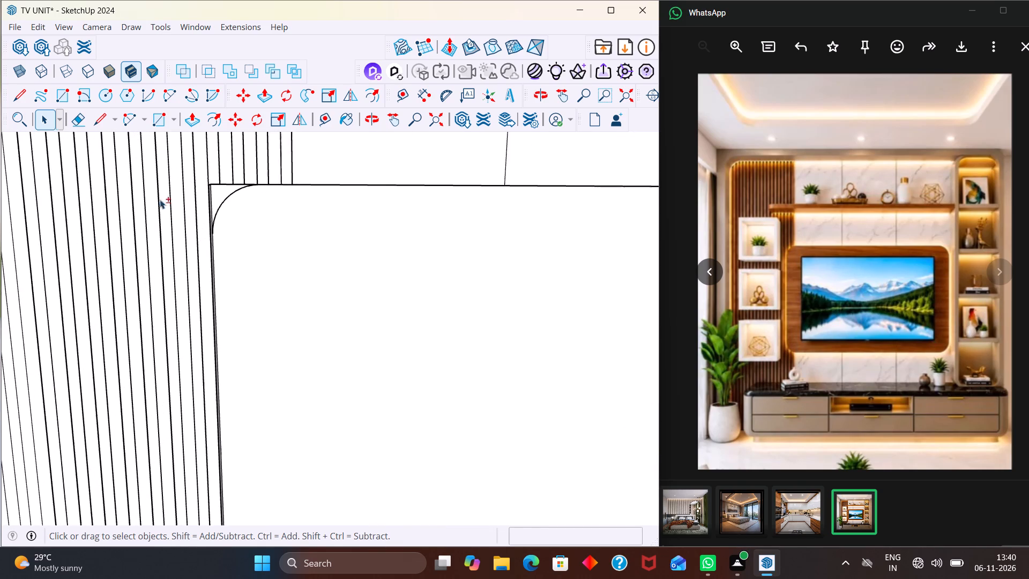
pyautogui.keyDown('shift'); pyautogui.click(227, 203); pyautogui.keyUp('shift')
pyautogui.keyDown('shift'); pyautogui.scroll(-8, 249, 197); pyautogui.keyUp('shift')
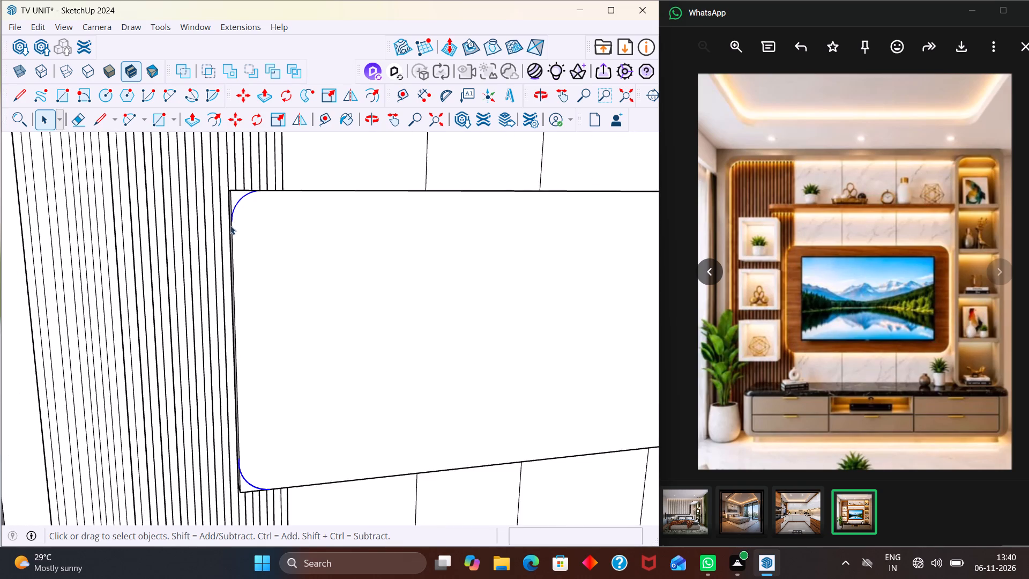
pyautogui.keyDown('shift'); pyautogui.scroll(-9, 230, 225); pyautogui.keyUp('shift')
pyautogui.moveTo(367, 279); pyautogui.dragTo(308, 284, button='middle')
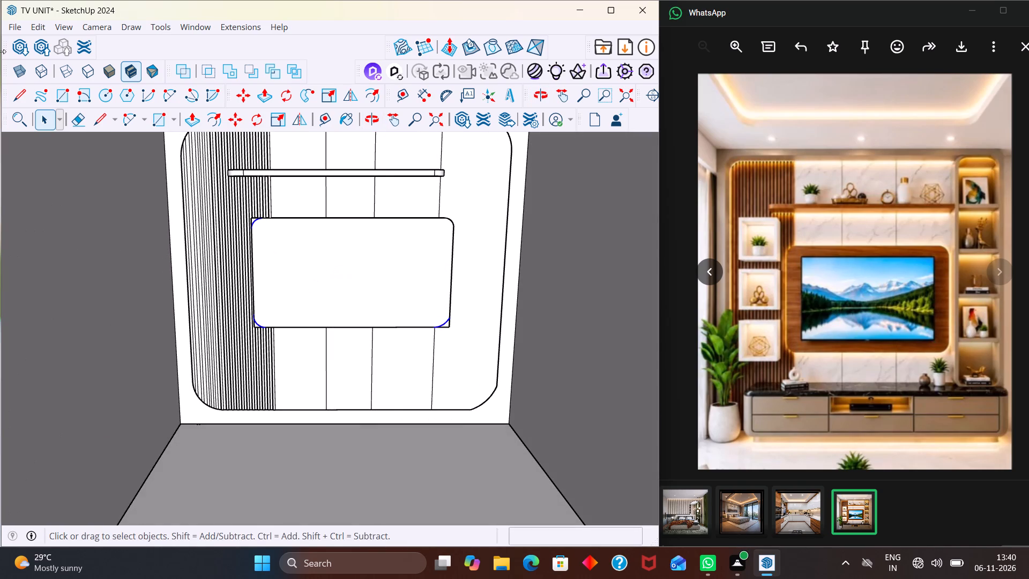
pyautogui.click(66, 25)
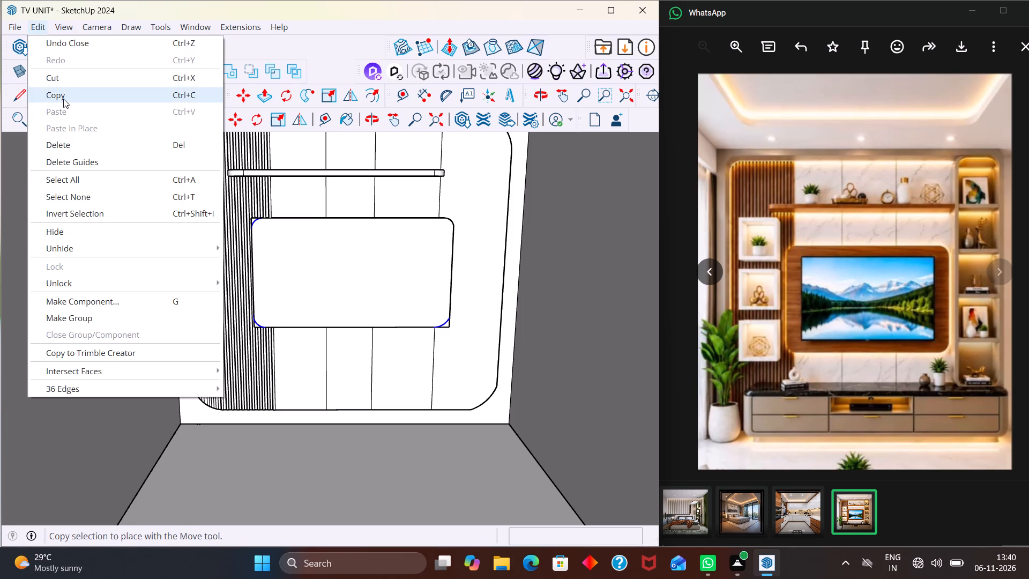
pyautogui.click(63, 99)
pyautogui.scroll(3, 233, 191)
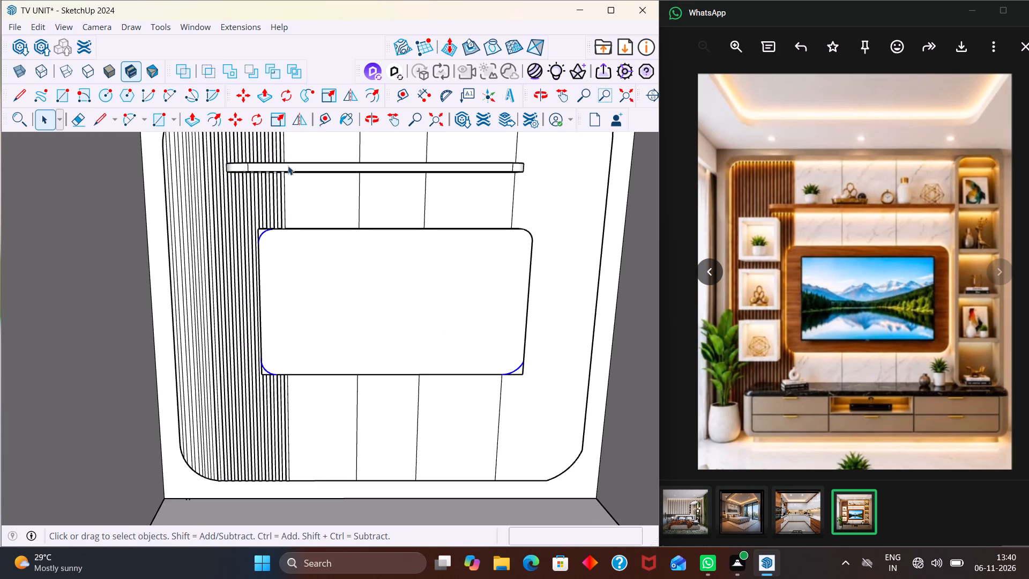
pyautogui.scroll(5, 301, 196)
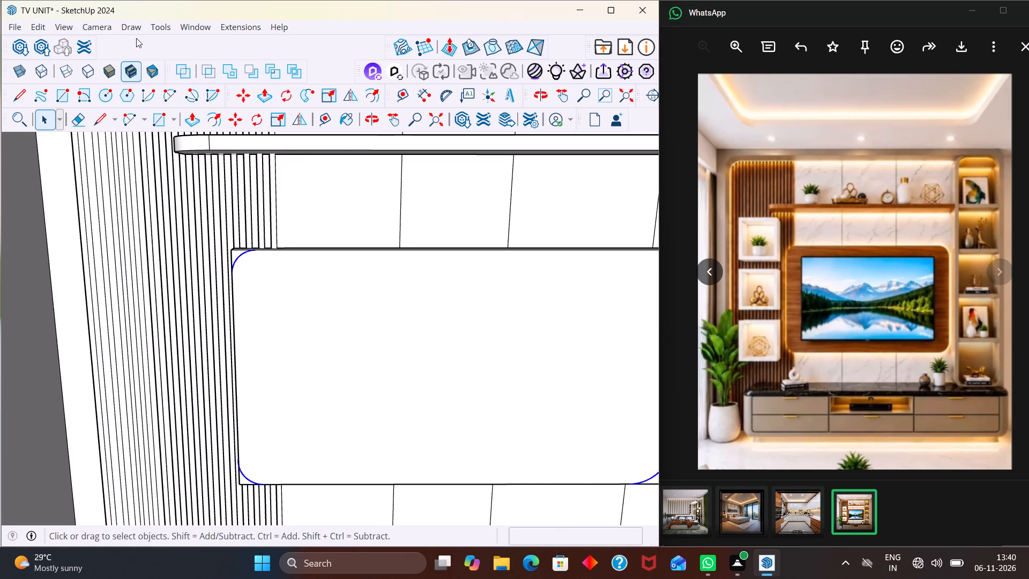
pyautogui.click(30, 22)
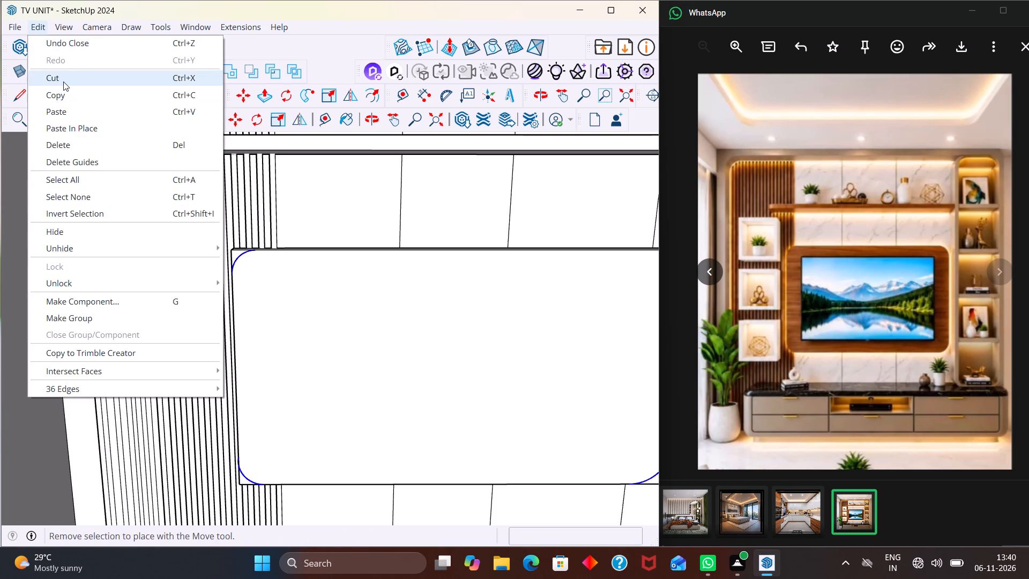
pyautogui.click(63, 81)
# Open the TV back panel's group and paste the three corner arcs in place inside it.
pyautogui.scroll(-10, 217, 166)
pyautogui.scroll(5, 370, 239)
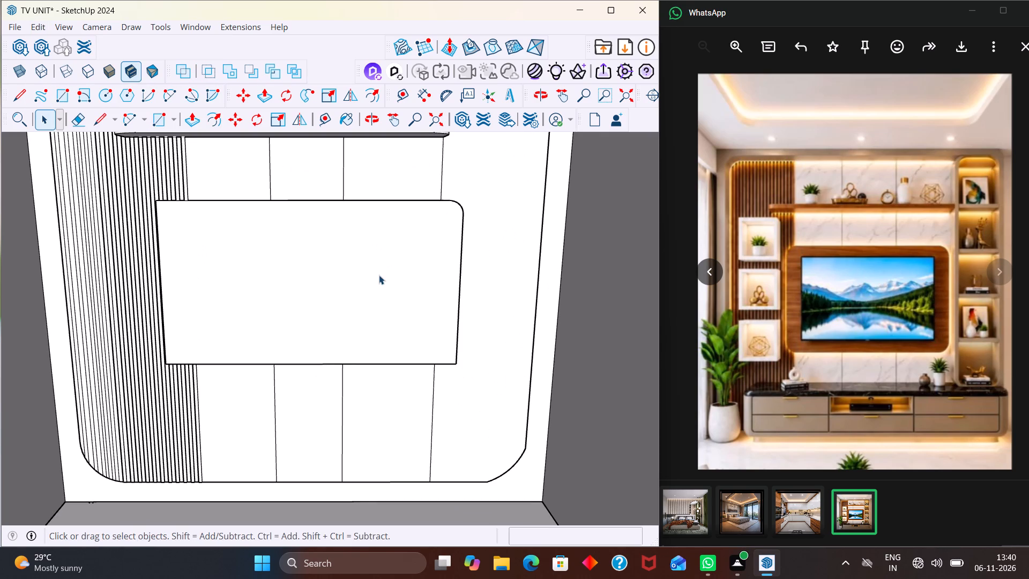
pyautogui.doubleClick(379, 275)
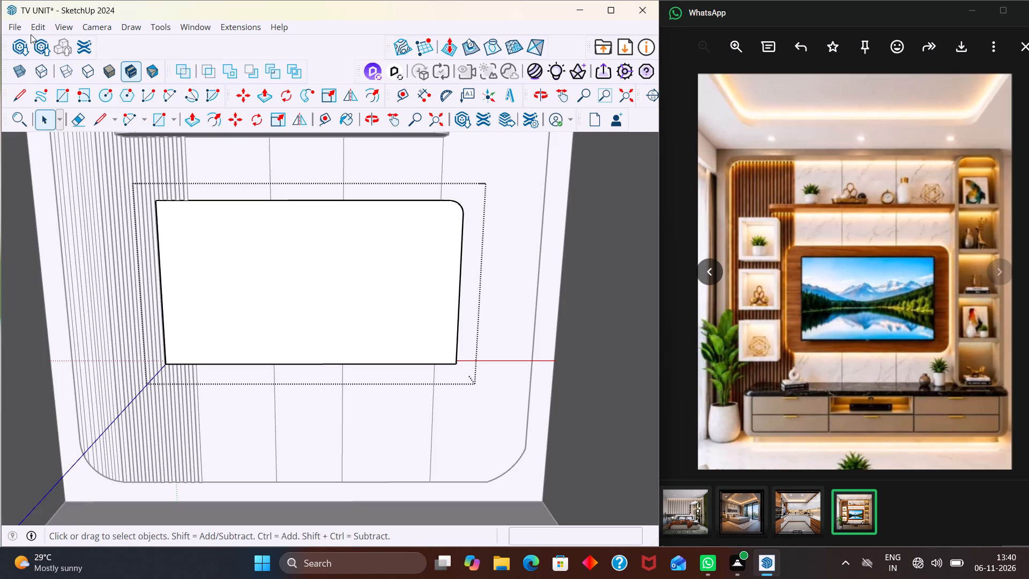
pyautogui.click(65, 23)
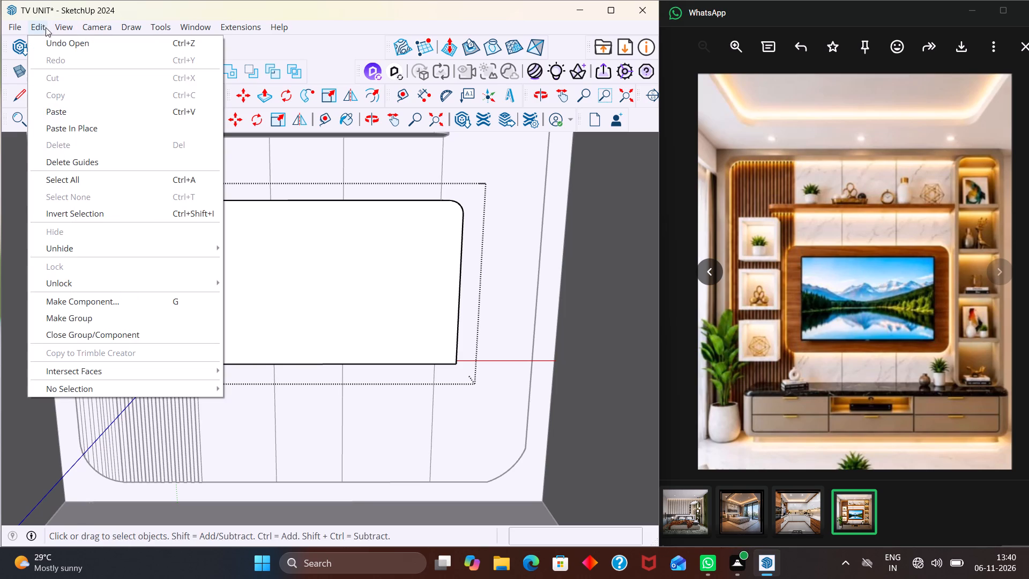
pyautogui.click(79, 132)
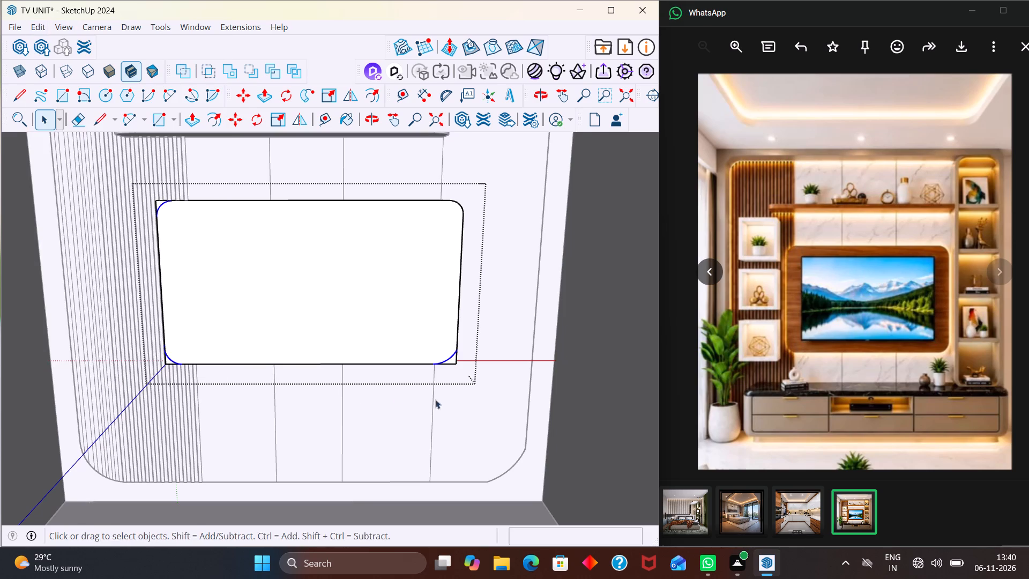
# Push the corner face outside the lower-right arc back 3" through the TV back panel to round that corner.
pyautogui.scroll(6, 471, 401)
pyautogui.press('p')
pyautogui.scroll(3, 420, 316)
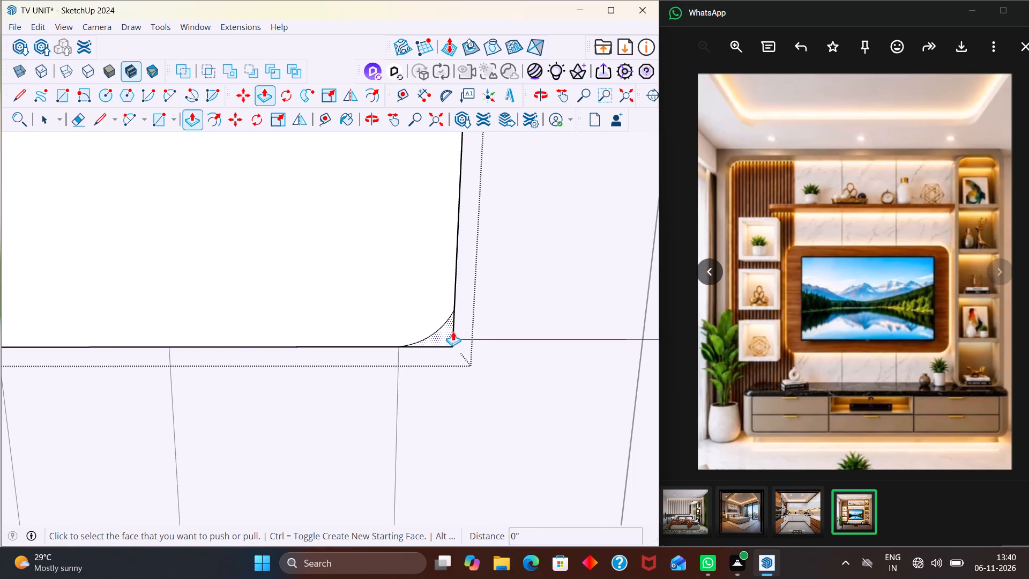
pyautogui.click(451, 332)
pyautogui.moveTo(482, 326); pyautogui.dragTo(271, 451, button='middle')
pyautogui.scroll(-1, 303, 432)
pyautogui.scroll(-4, 433, 355)
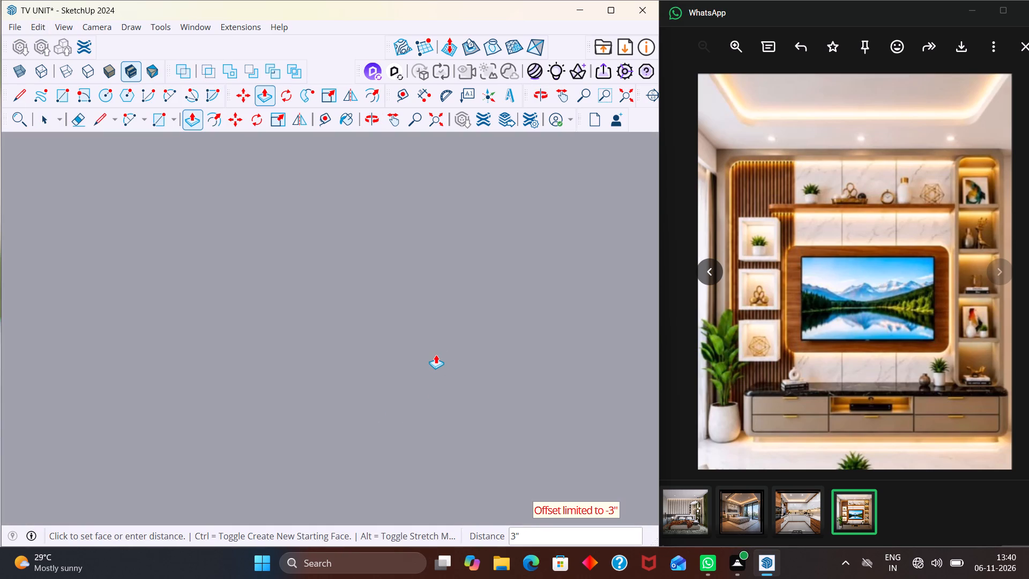
pyautogui.hotkey('shift', 'z')
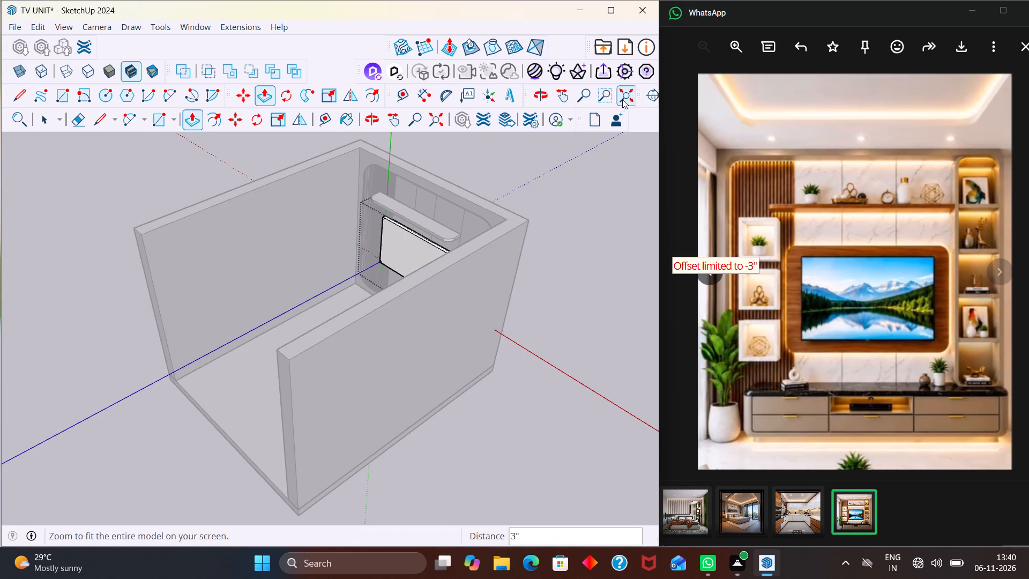
pyautogui.scroll(6, 611, 136)
pyautogui.moveTo(428, 271); pyautogui.dragTo(512, 302, button='middle')
pyautogui.scroll(15, 536, 283)
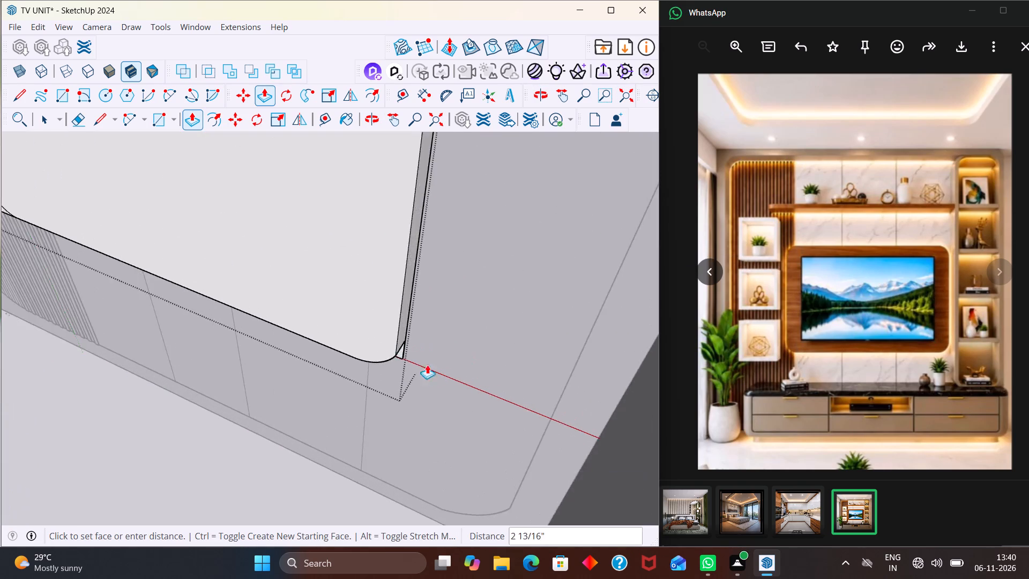
pyautogui.scroll(9, 427, 365)
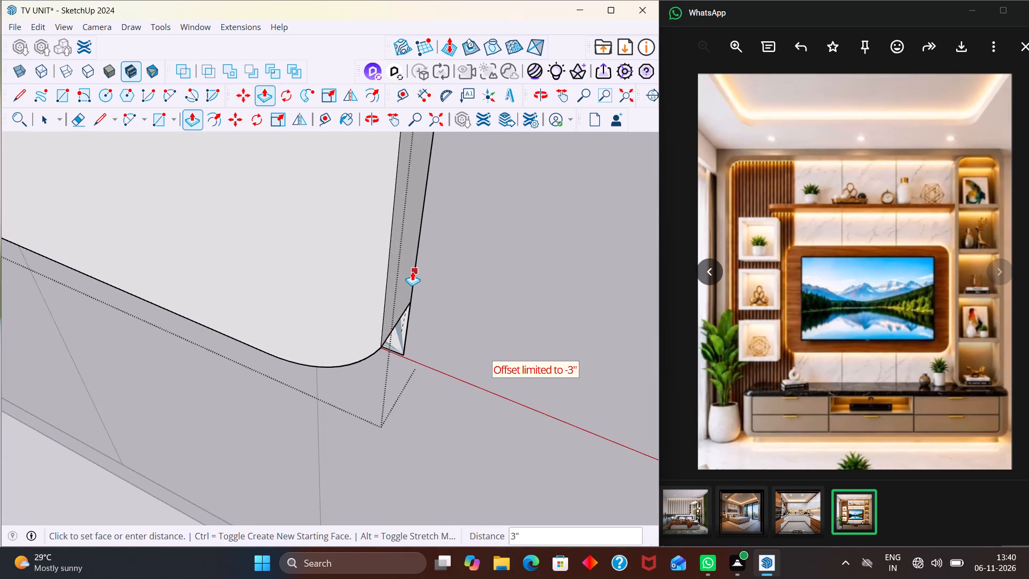
pyautogui.click(412, 271)
pyautogui.scroll(-20, 467, 271)
pyautogui.scroll(-4, 467, 271)
pyautogui.scroll(4, 361, 232)
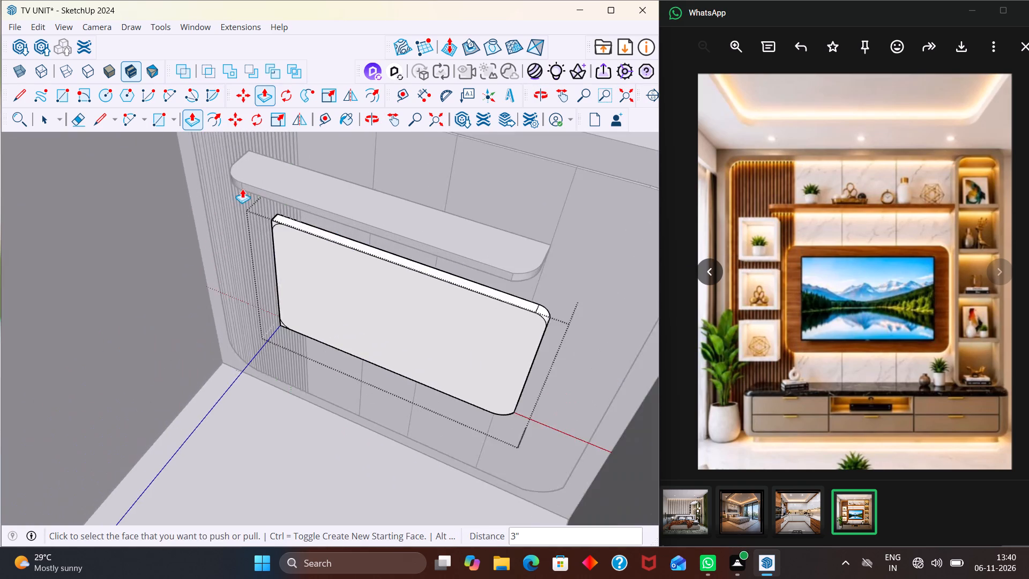
# Push the corner face outside the upper-left arc back 3" through the TV back panel to round that corner.
pyautogui.scroll(11, 242, 189)
pyautogui.click(323, 241)
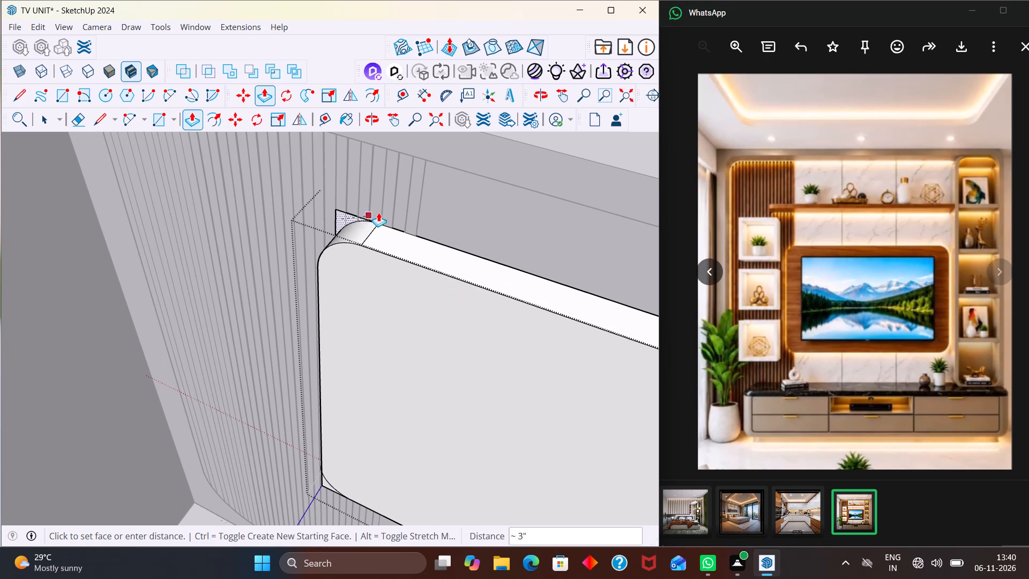
pyautogui.click(375, 224)
# Push the corner face outside the lower-left arc back 3" through the TV back panel to round that corner.
pyautogui.scroll(-6, 452, 195)
pyautogui.moveTo(370, 443); pyautogui.dragTo(460, 331, button='middle')
pyautogui.scroll(4, 458, 331)
pyautogui.click(416, 301)
pyautogui.scroll(-3, 416, 301)
pyautogui.moveTo(443, 321); pyautogui.dragTo(393, 202, button='middle')
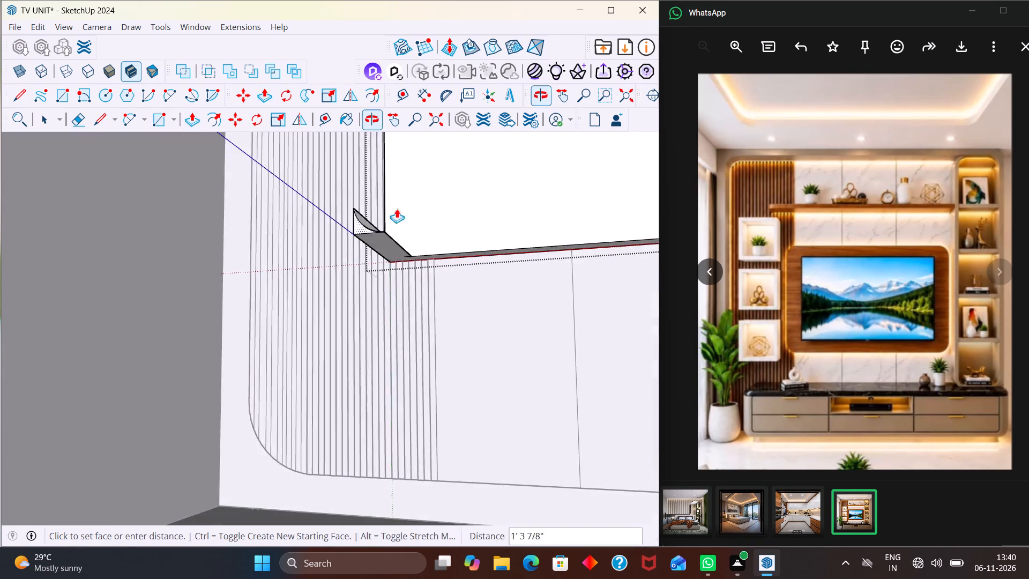
pyautogui.scroll(8, 420, 243)
pyautogui.click(413, 264)
pyautogui.scroll(-6, 413, 264)
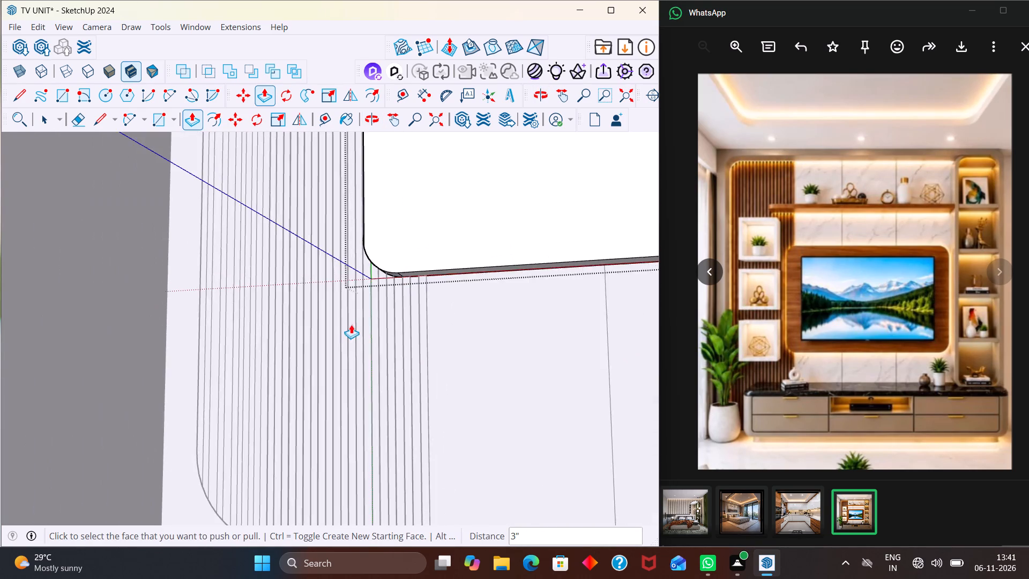
# Close the TV back panel's group.
pyautogui.scroll(-20, 351, 324)
pyautogui.scroll(-3, 351, 324)
pyautogui.click(516, 350)
pyautogui.click(479, 365)
pyautogui.moveTo(479, 365); pyautogui.dragTo(471, 369, button='right')
pyautogui.click(556, 296)
pyautogui.press('space')
pyautogui.scroll(-1, 475, 376)
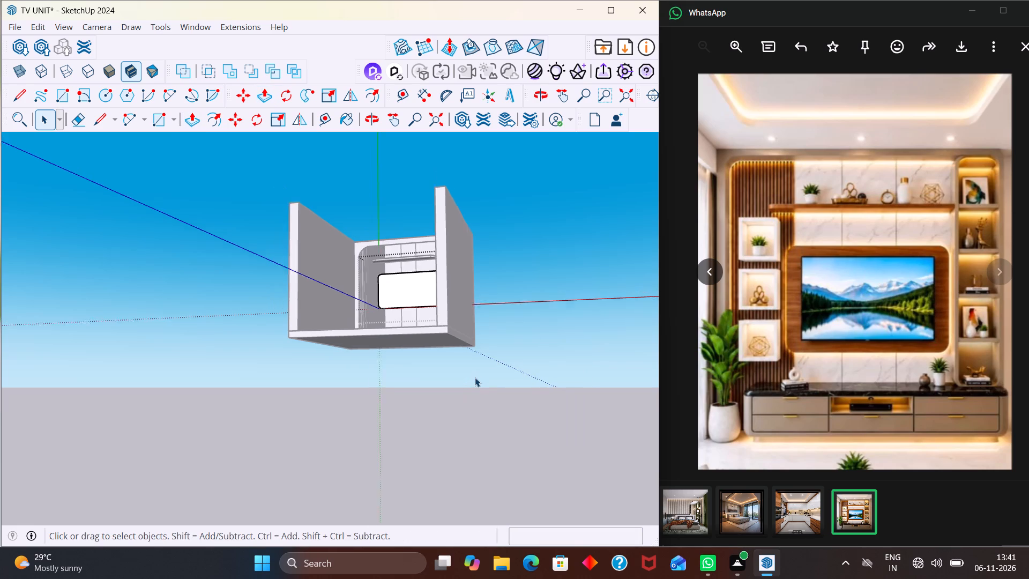
pyautogui.scroll(-1, 475, 377)
pyautogui.press('Escape')
pyautogui.click(460, 389)
# Examine the TV back panel's four rounded corners against the wall and shelf from several angles.
pyautogui.scroll(9, 347, 249)
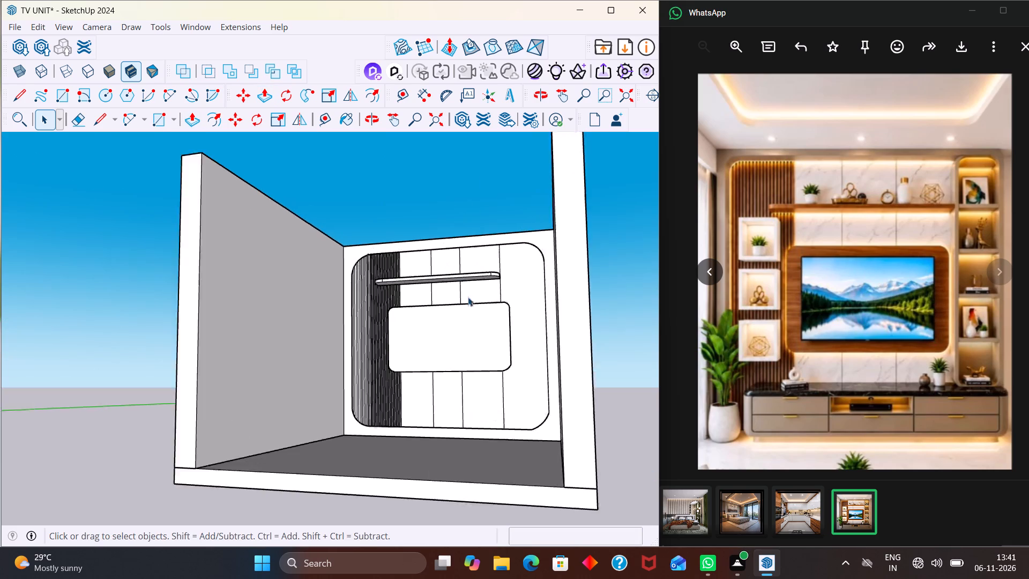
pyautogui.scroll(1, 468, 297)
pyautogui.moveTo(445, 310); pyautogui.dragTo(449, 440, button='middle')
pyautogui.scroll(3, 449, 437)
pyautogui.moveTo(476, 372); pyautogui.dragTo(505, 363, button='middle')
pyautogui.scroll(4, 484, 336)
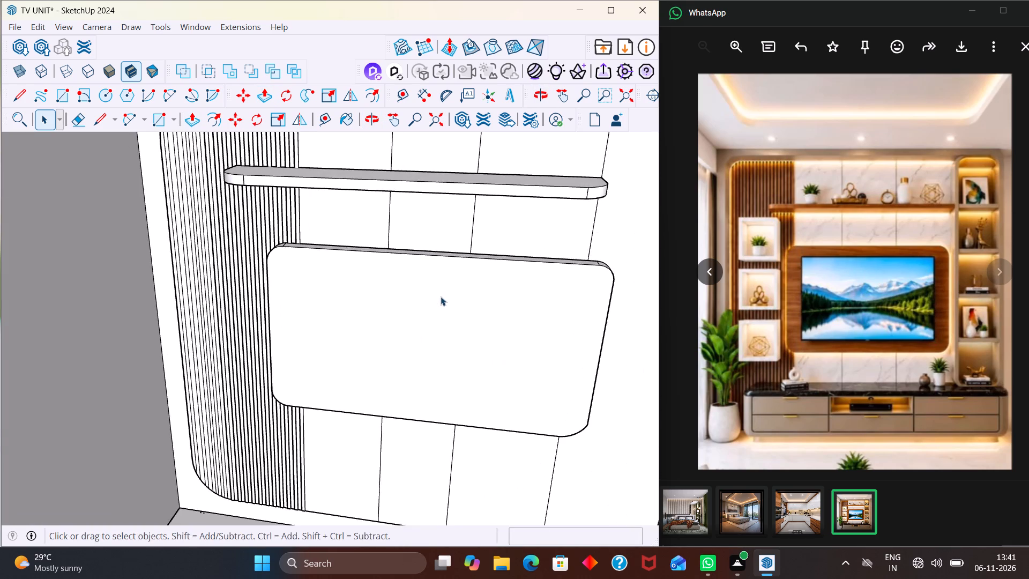
pyautogui.moveTo(439, 308); pyautogui.dragTo(460, 289, button='middle')
pyautogui.scroll(1, 522, 307)
pyautogui.moveTo(536, 302); pyautogui.dragTo(403, 330, button='middle')
pyautogui.scroll(-1, 391, 330)
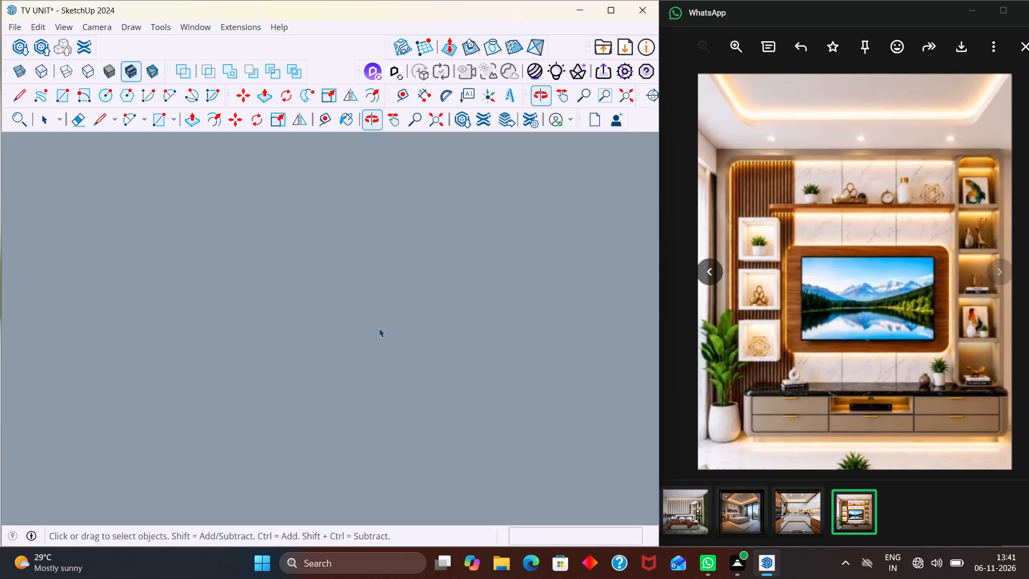
pyautogui.scroll(-5, 398, 295)
pyautogui.hotkey('shift', 'z')
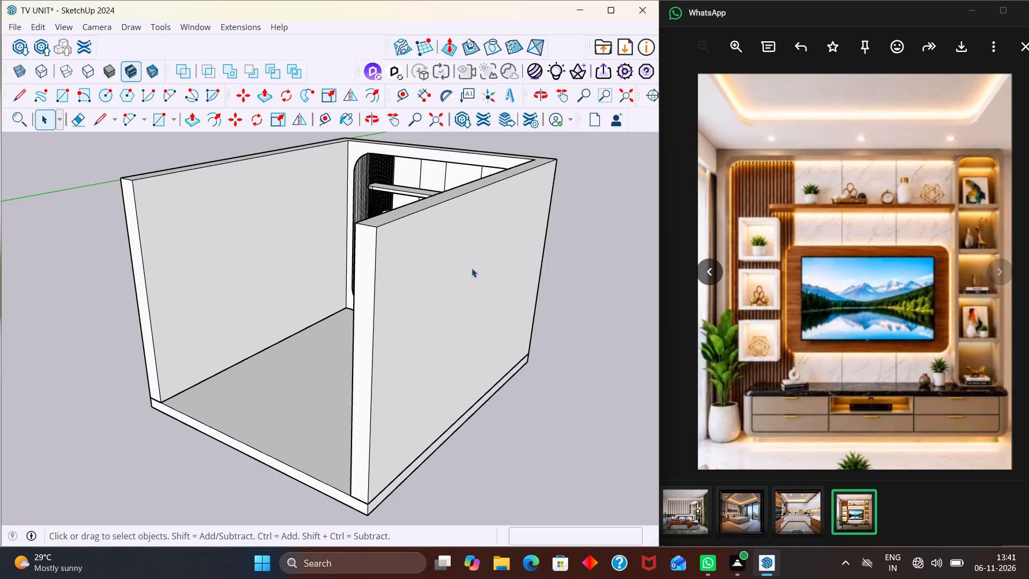
pyautogui.moveTo(367, 418); pyautogui.dragTo(530, 391, button='middle')
pyautogui.scroll(3, 404, 231)
pyautogui.moveTo(437, 266); pyautogui.dragTo(400, 207, button='middle')
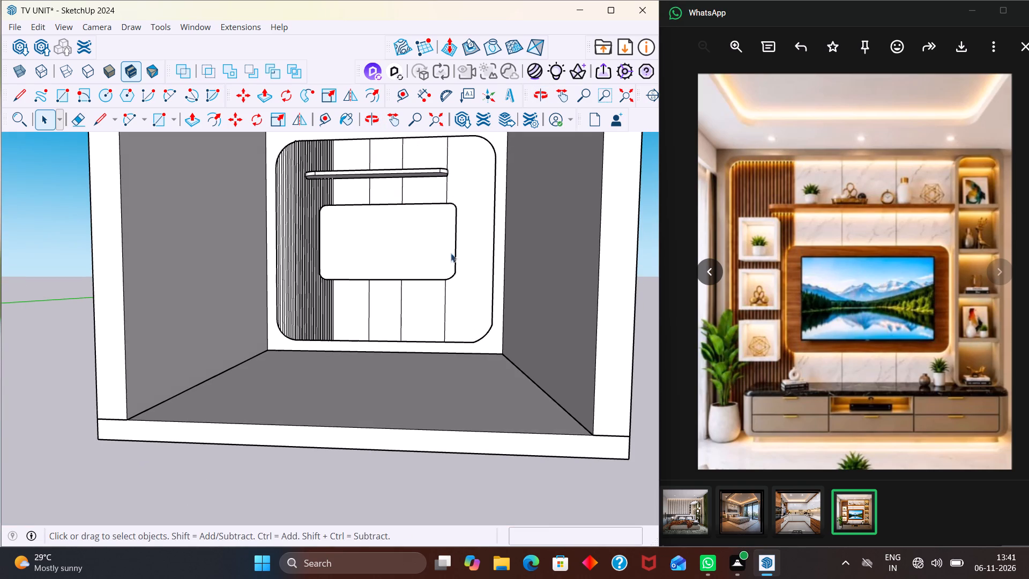
pyautogui.middleClick(396, 367)
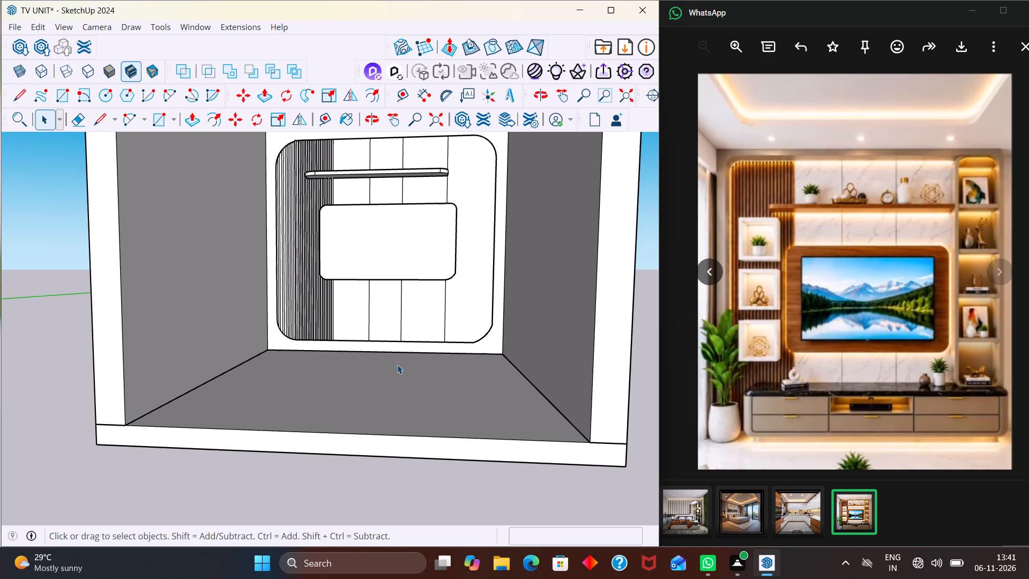
pyautogui.scroll(3, 470, 161)
pyautogui.moveTo(427, 249); pyautogui.dragTo(269, 358, button='middle')
pyautogui.scroll(-8, 311, 336)
pyautogui.moveTo(503, 359); pyautogui.dragTo(369, 459, button='middle')
pyautogui.scroll(2, 336, 308)
pyautogui.moveTo(335, 289); pyautogui.dragTo(404, 374, button='middle')
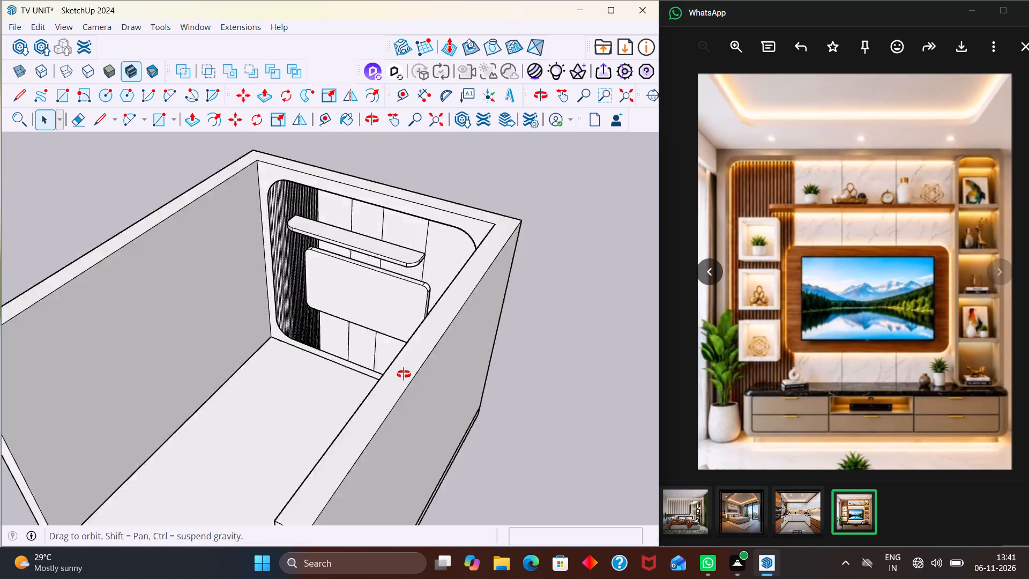
pyautogui.moveTo(404, 374); pyautogui.dragTo(401, 373, button='middle')
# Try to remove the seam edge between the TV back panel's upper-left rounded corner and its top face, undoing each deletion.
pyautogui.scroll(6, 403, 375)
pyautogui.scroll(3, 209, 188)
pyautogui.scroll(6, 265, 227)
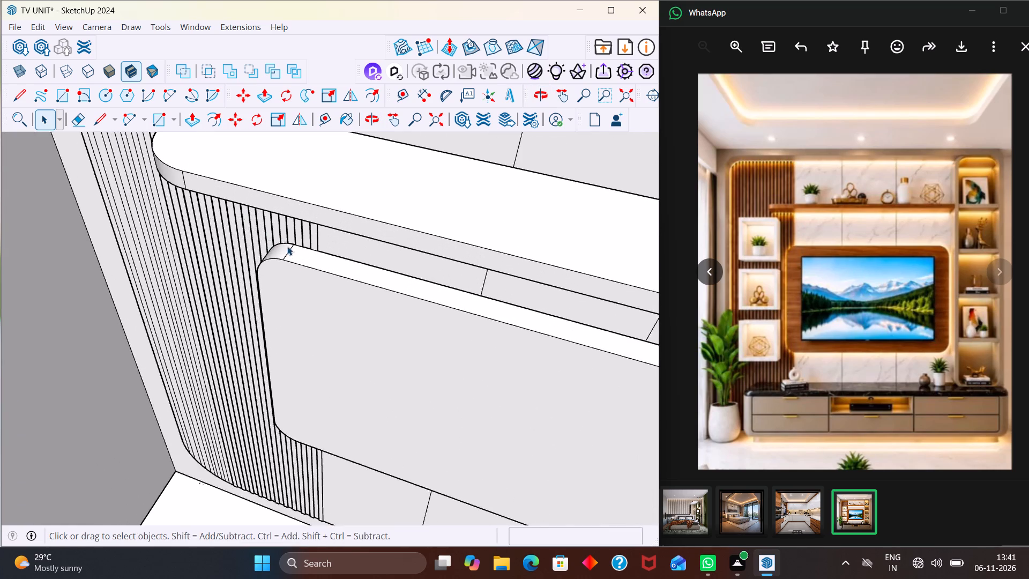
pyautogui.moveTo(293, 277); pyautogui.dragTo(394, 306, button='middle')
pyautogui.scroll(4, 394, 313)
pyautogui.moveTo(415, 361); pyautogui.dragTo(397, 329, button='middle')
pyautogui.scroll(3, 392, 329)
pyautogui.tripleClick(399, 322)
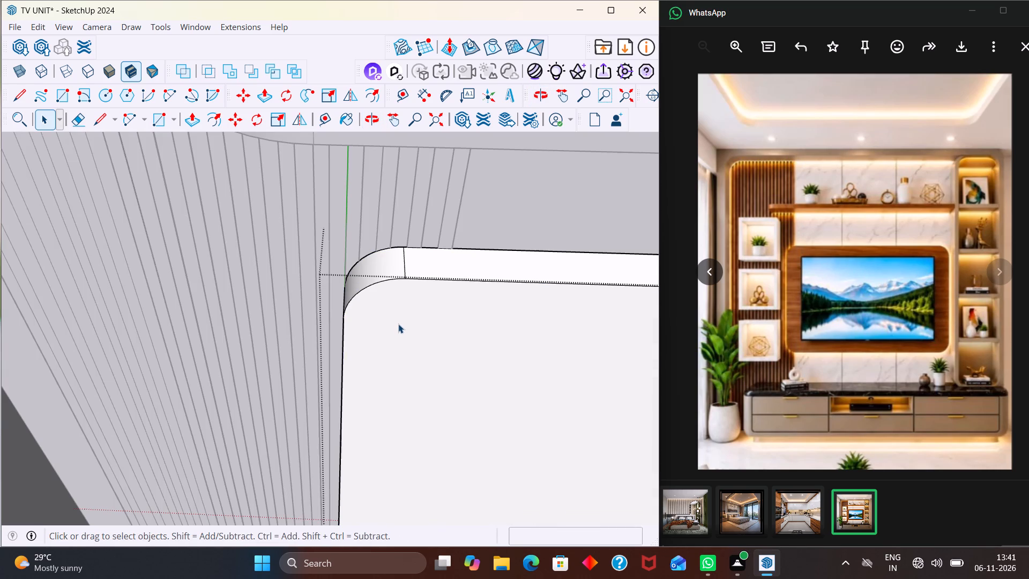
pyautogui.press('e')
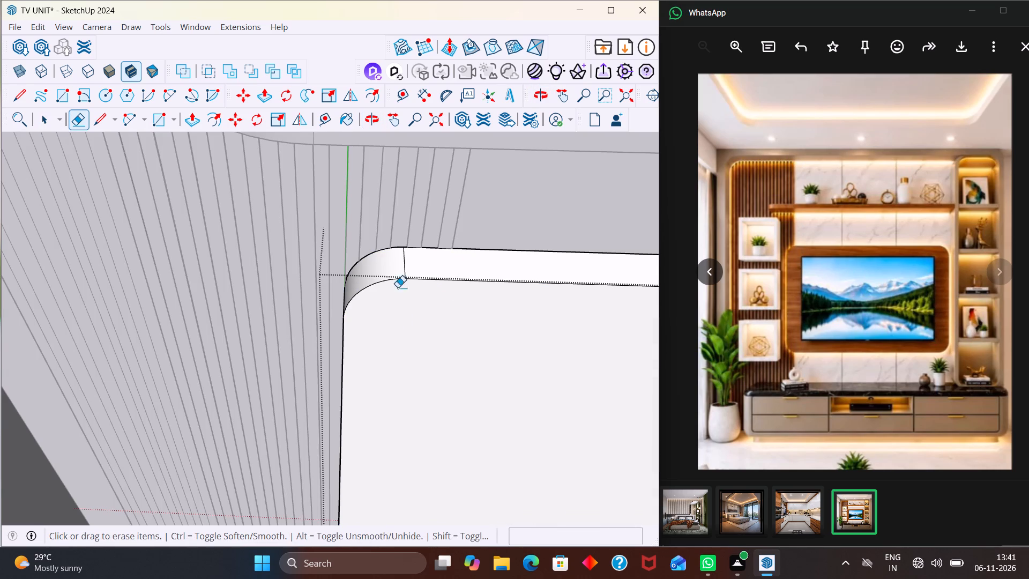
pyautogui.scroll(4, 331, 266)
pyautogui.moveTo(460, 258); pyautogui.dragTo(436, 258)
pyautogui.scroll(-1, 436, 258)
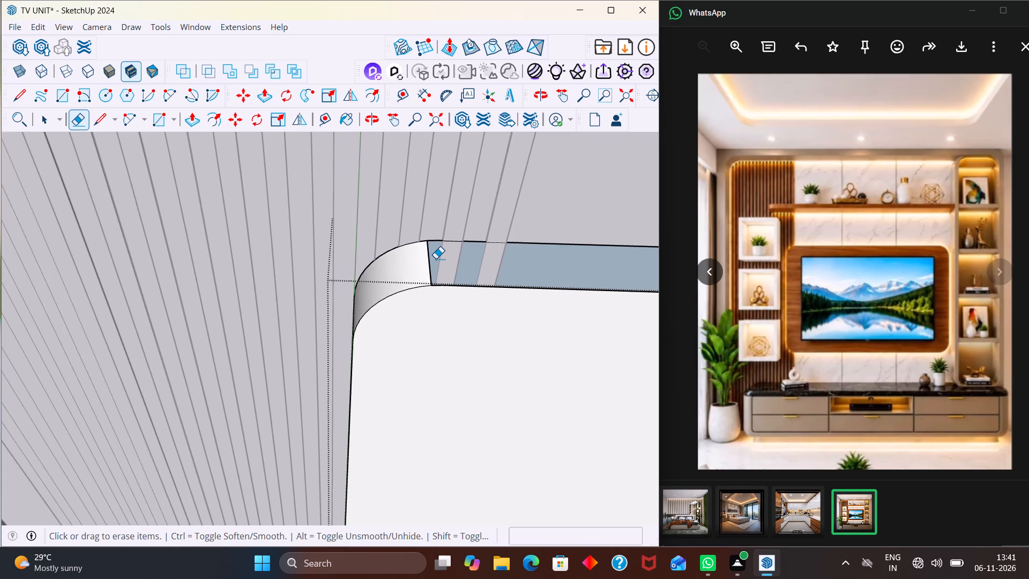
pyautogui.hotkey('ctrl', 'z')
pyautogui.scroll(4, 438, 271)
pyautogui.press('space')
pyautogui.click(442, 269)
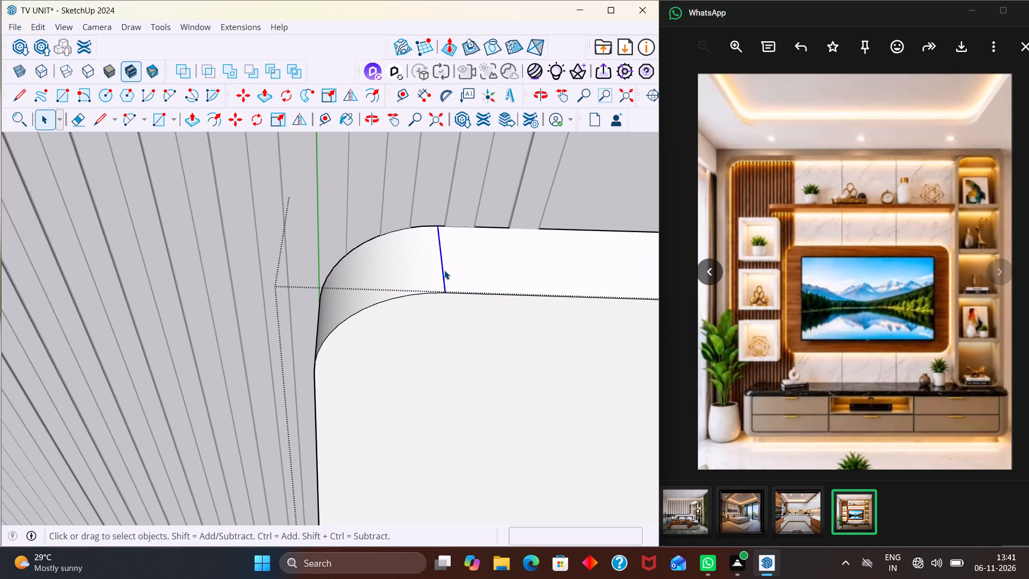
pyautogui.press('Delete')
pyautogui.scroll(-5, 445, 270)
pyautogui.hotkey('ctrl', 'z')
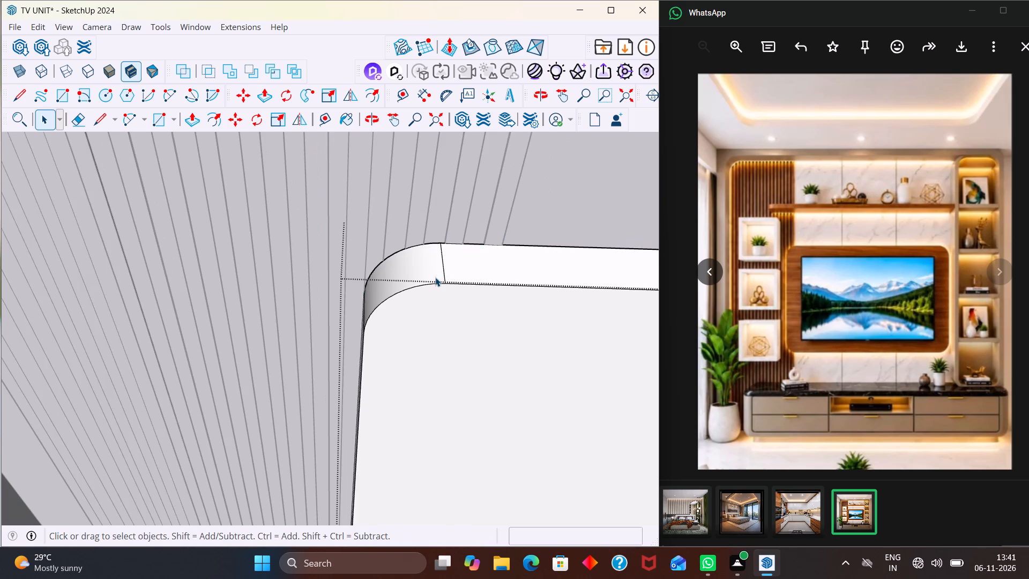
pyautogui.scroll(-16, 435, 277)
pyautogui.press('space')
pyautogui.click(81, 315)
# Examine the TV back panel, shelf and wall panelling from the front, below and above.
pyautogui.scroll(-6, 168, 291)
pyautogui.moveTo(451, 352); pyautogui.dragTo(389, 265, button='middle')
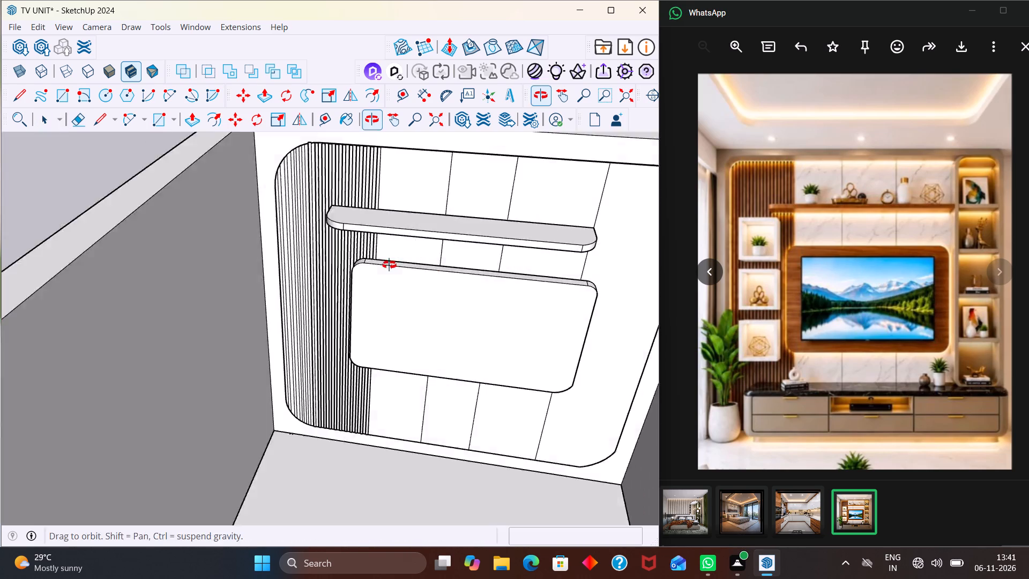
pyautogui.moveTo(389, 265); pyautogui.dragTo(389, 263, button='middle')
pyautogui.moveTo(448, 370); pyautogui.dragTo(452, 226, button='middle')
pyautogui.moveTo(470, 366); pyautogui.dragTo(598, 292, button='middle')
pyautogui.scroll(2, 505, 339)
pyautogui.scroll(-15, 450, 358)
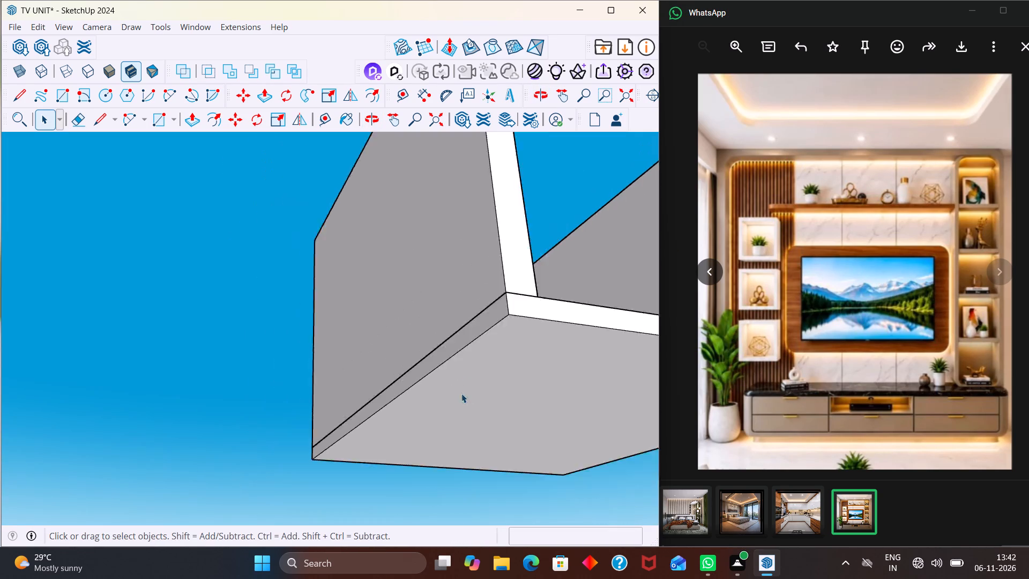
pyautogui.moveTo(525, 379); pyautogui.dragTo(481, 418, button='middle')
pyautogui.moveTo(498, 391); pyautogui.dragTo(338, 420, button='middle')
pyautogui.scroll(1, 452, 340)
pyautogui.moveTo(512, 407); pyautogui.dragTo(544, 420, button='middle')
pyautogui.scroll(-1, 531, 424)
pyautogui.moveTo(378, 399); pyautogui.dragTo(402, 456, button='middle')
pyautogui.scroll(3, 415, 397)
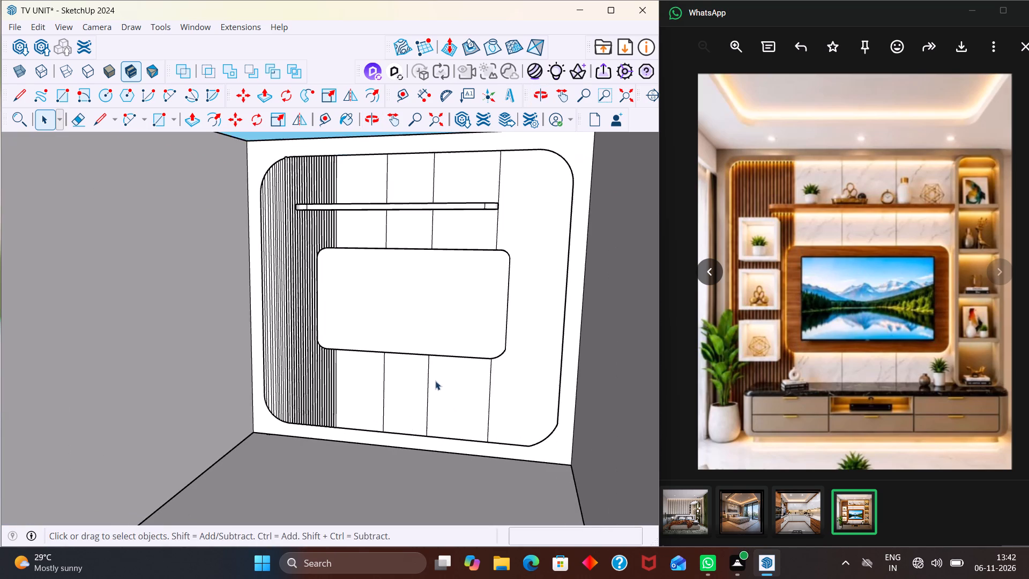
pyautogui.scroll(1, 450, 381)
pyautogui.moveTo(444, 374); pyautogui.dragTo(371, 435, button='middle')
pyautogui.scroll(-1, 408, 394)
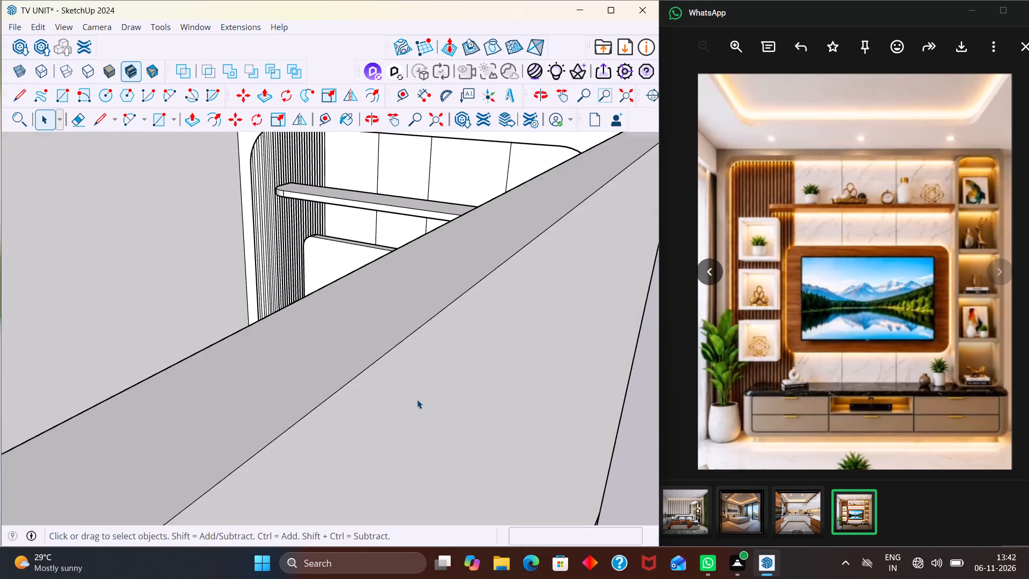
pyautogui.scroll(-4, 417, 399)
pyautogui.moveTo(413, 395); pyautogui.dragTo(469, 464, button='middle')
pyautogui.moveTo(235, 501); pyautogui.dragTo(400, 424, button='middle')
pyautogui.scroll(3, 348, 373)
pyautogui.scroll(-11, 300, 306)
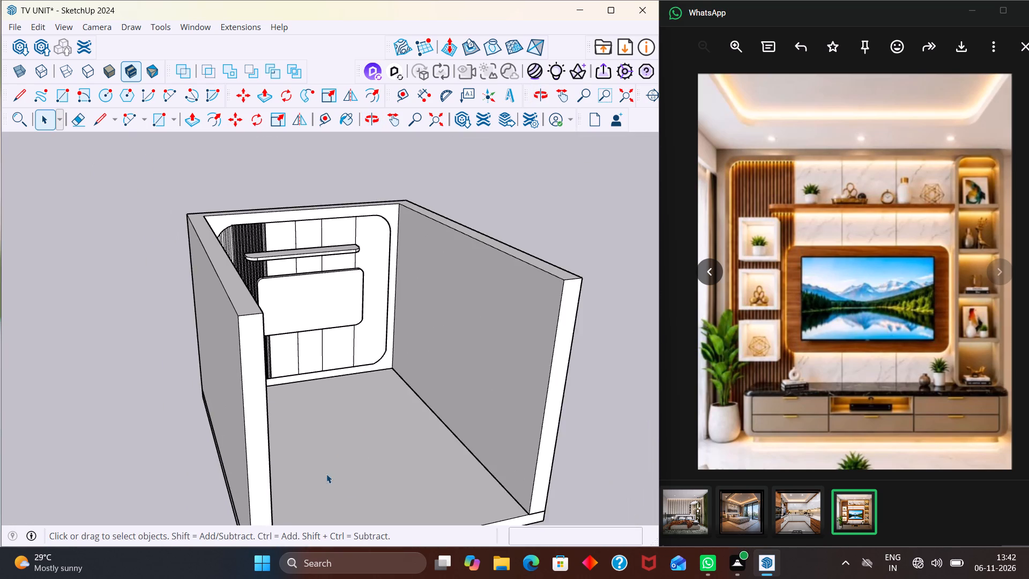
pyautogui.scroll(-2, 367, 447)
pyautogui.moveTo(376, 446); pyautogui.dragTo(329, 315, button='middle')
pyautogui.scroll(1, 341, 394)
pyautogui.scroll(-1, 322, 365)
pyautogui.scroll(5, 328, 315)
pyautogui.scroll(3, 253, 338)
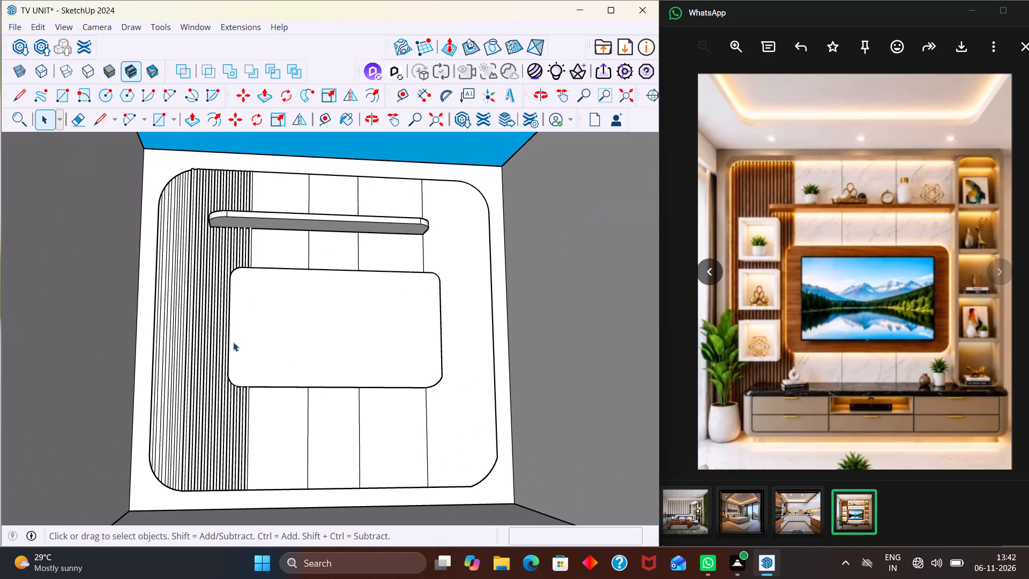
pyautogui.moveTo(255, 339); pyautogui.dragTo(177, 337, button='middle')
pyautogui.scroll(6, 229, 244)
pyautogui.moveTo(286, 298); pyautogui.dragTo(253, 398, button='middle')
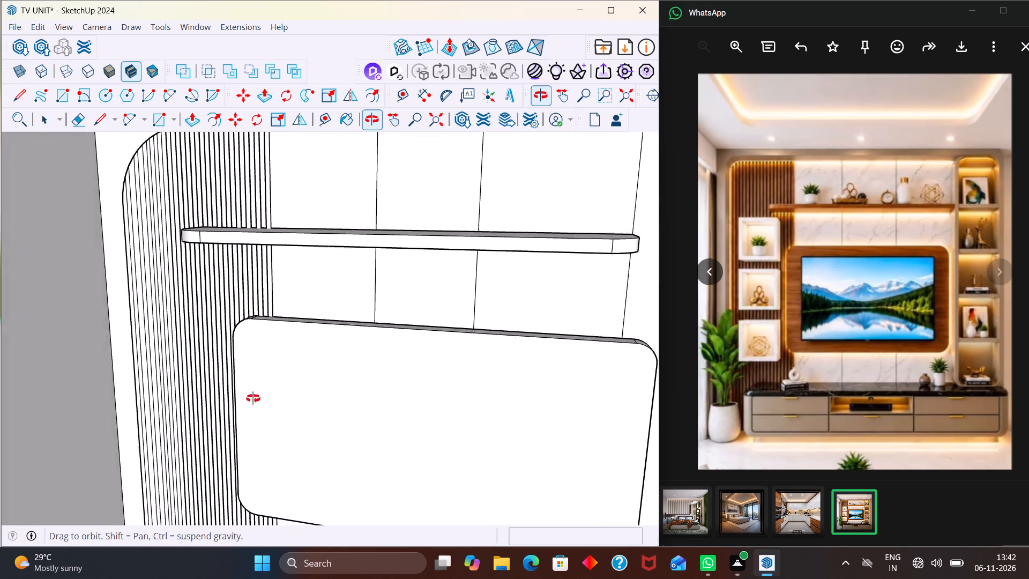
pyautogui.moveTo(253, 398); pyautogui.dragTo(212, 390, button='middle')
pyautogui.scroll(8, 210, 414)
pyautogui.moveTo(241, 354); pyautogui.dragTo(237, 513, button='middle')
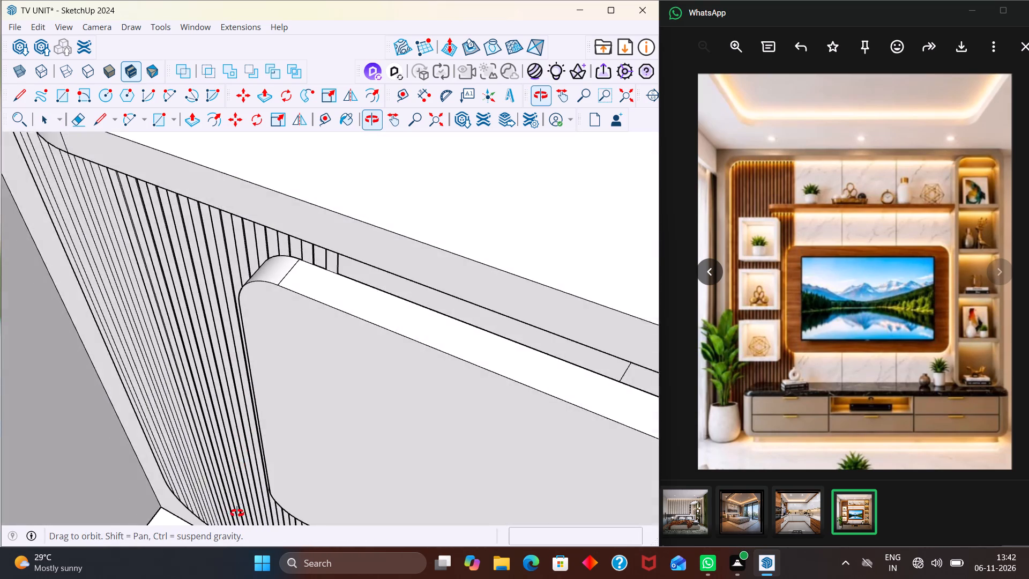
pyautogui.moveTo(237, 513); pyautogui.dragTo(274, 444, button='middle')
# Examine the fluted slats' profile behind the shelf at close range from above.
pyautogui.scroll(-7, 295, 391)
pyautogui.moveTo(325, 312); pyautogui.dragTo(217, 470, button='middle')
pyautogui.scroll(-4, 234, 426)
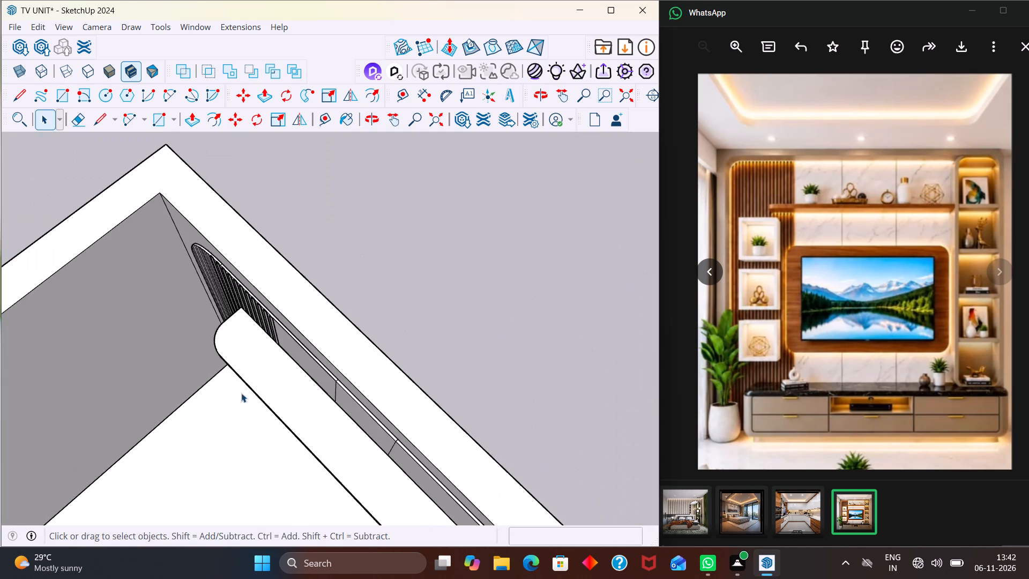
pyautogui.scroll(7, 247, 336)
pyautogui.scroll(10, 272, 299)
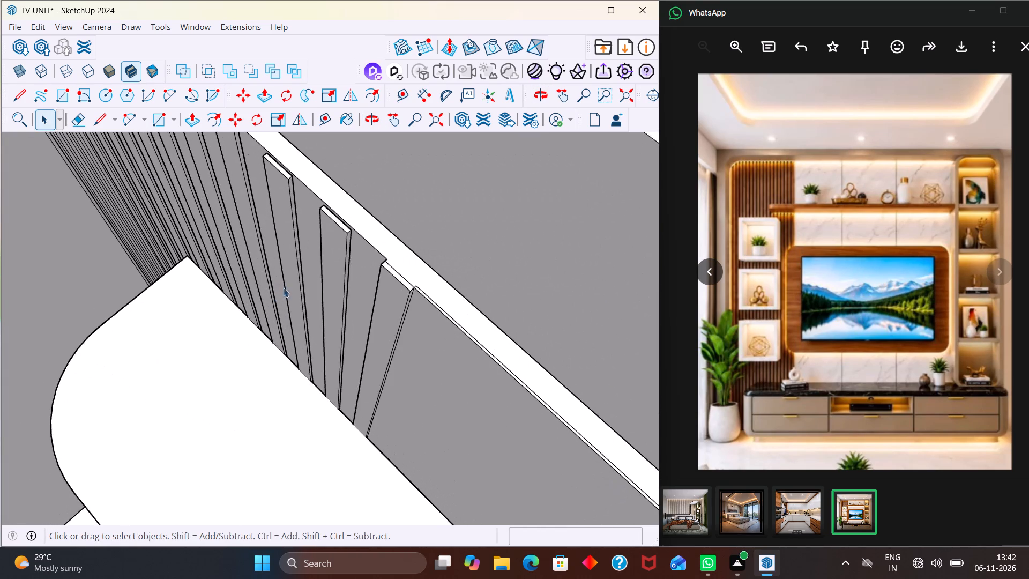
pyautogui.scroll(3, 422, 221)
pyautogui.scroll(3, 387, 270)
pyautogui.moveTo(345, 291); pyautogui.dragTo(280, 339, button='middle')
pyautogui.scroll(10, 369, 383)
pyautogui.scroll(-16, 360, 403)
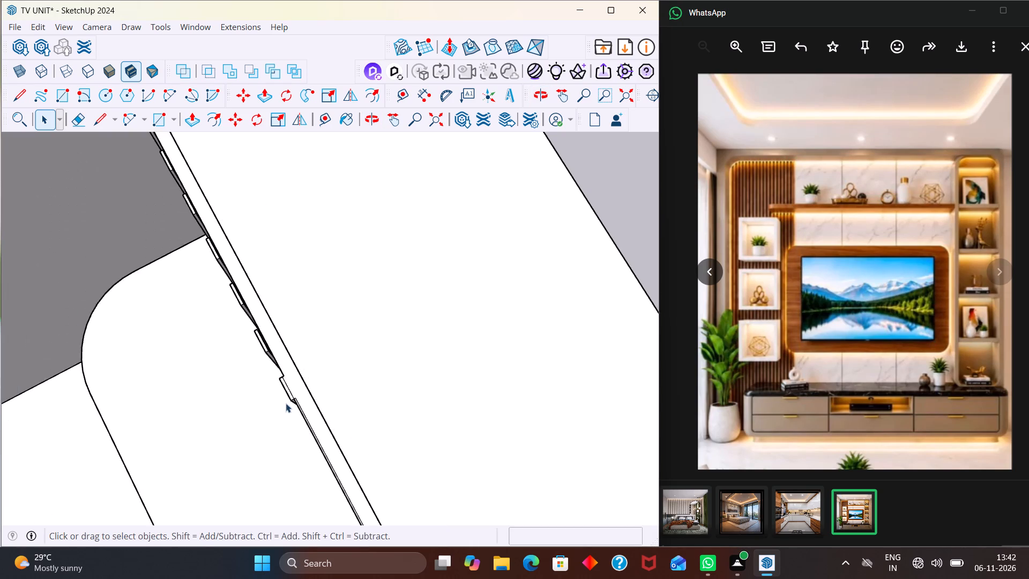
pyautogui.scroll(-12, 286, 403)
pyautogui.moveTo(324, 409); pyautogui.dragTo(392, 371, button='middle')
pyautogui.scroll(-1, 325, 409)
pyautogui.moveTo(294, 411); pyautogui.dragTo(400, 332, button='middle')
pyautogui.scroll(1, 314, 403)
pyautogui.moveTo(316, 399); pyautogui.dragTo(369, 326, button='middle')
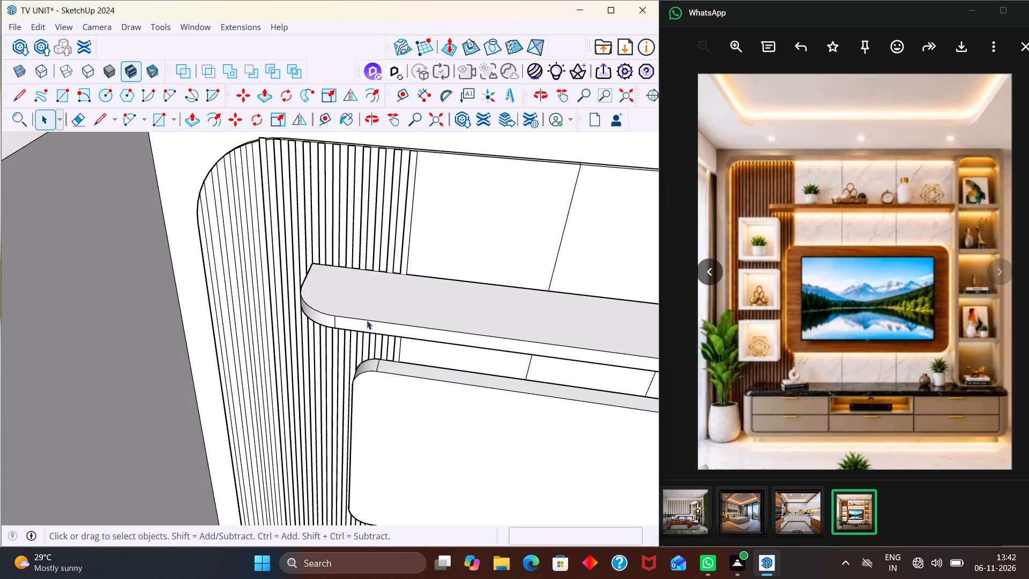
# Offset the TV back panel's front outline inward by about 4 inches inside its group to form the inset screen border.
pyautogui.scroll(-8, 367, 320)
pyautogui.moveTo(398, 332); pyautogui.dragTo(396, 316, button='middle')
pyautogui.scroll(-3, 392, 309)
pyautogui.moveTo(398, 328); pyautogui.dragTo(400, 320, button='middle')
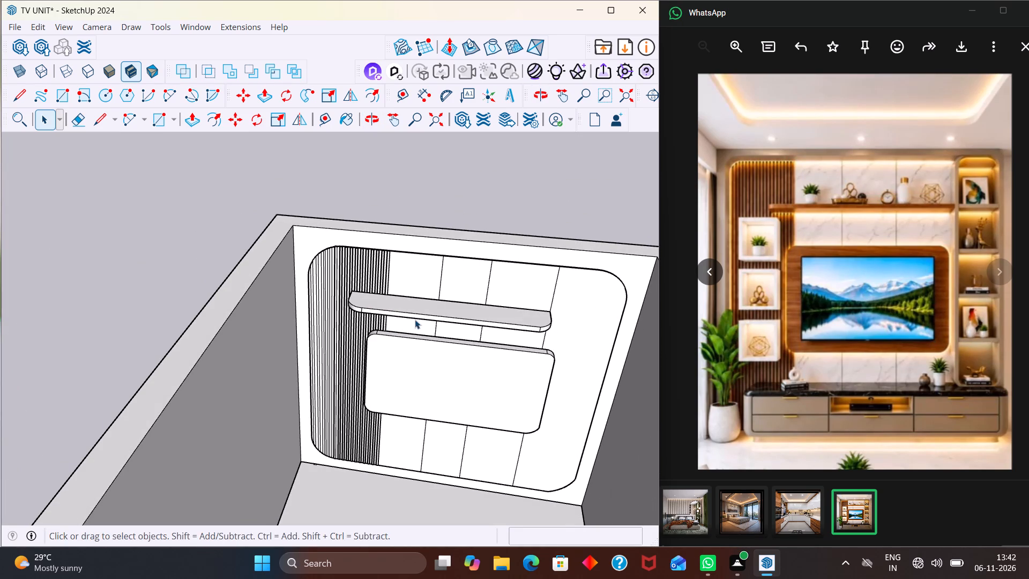
pyautogui.moveTo(422, 342); pyautogui.dragTo(403, 322, button='middle')
pyautogui.moveTo(401, 353); pyautogui.dragTo(414, 325, button='middle')
pyautogui.scroll(3, 401, 352)
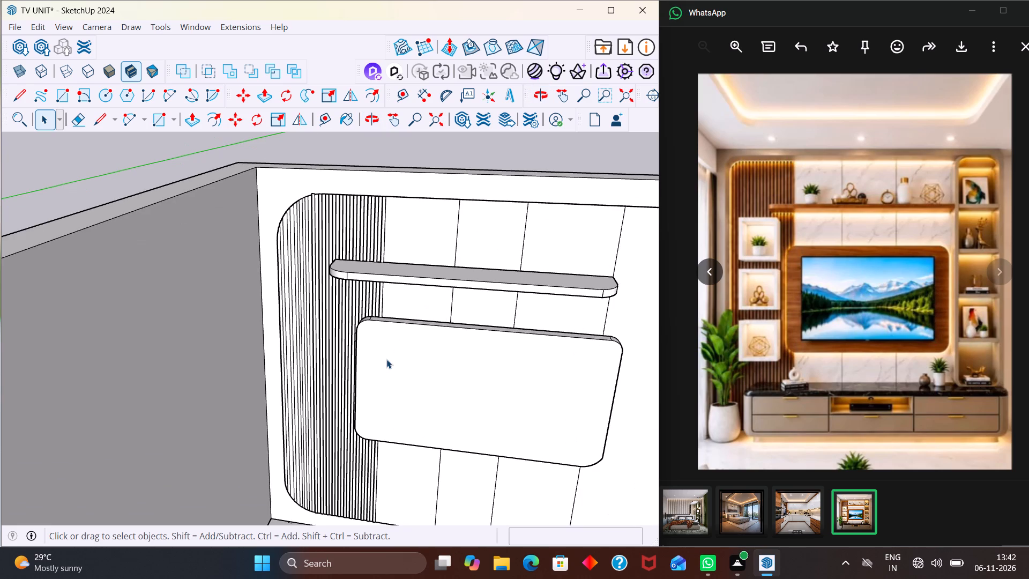
pyautogui.doubleClick(386, 359)
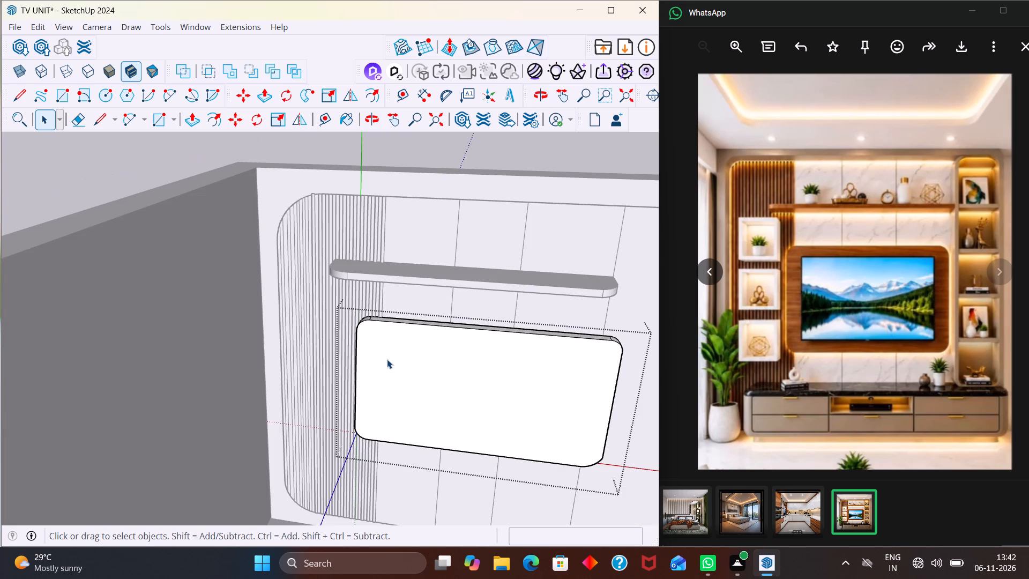
pyautogui.press('f')
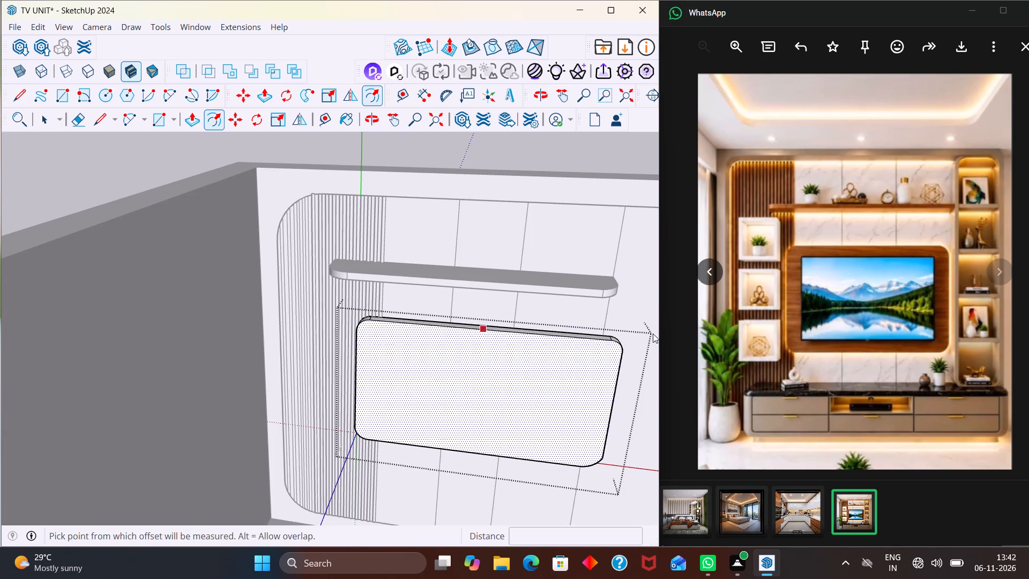
pyautogui.click(481, 380)
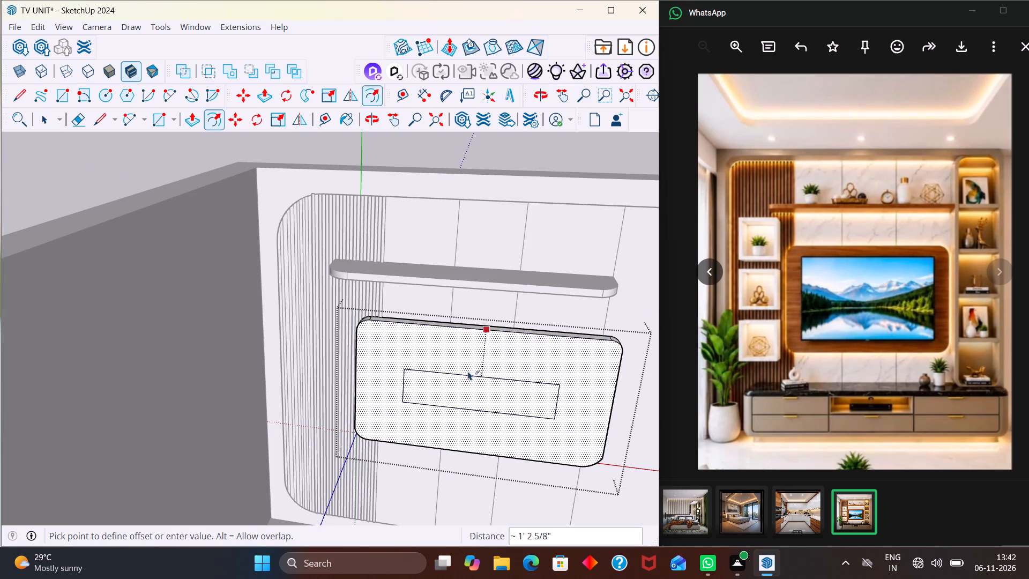
pyautogui.moveTo(460, 357); pyautogui.dragTo(465, 314, button='middle')
pyautogui.scroll(2, 453, 346)
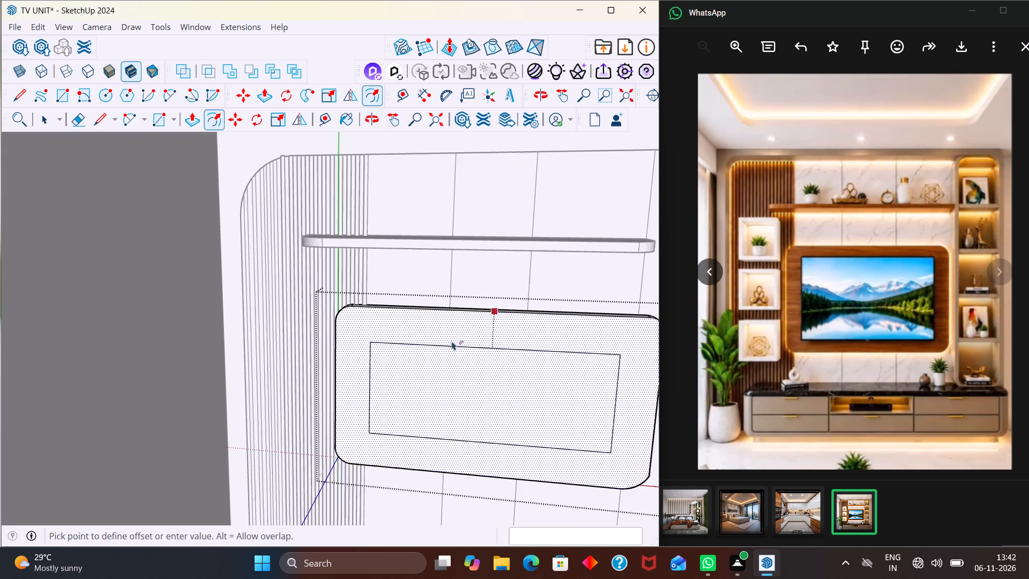
pyautogui.scroll(1, 456, 309)
pyautogui.moveTo(477, 303); pyautogui.dragTo(486, 288, button='middle')
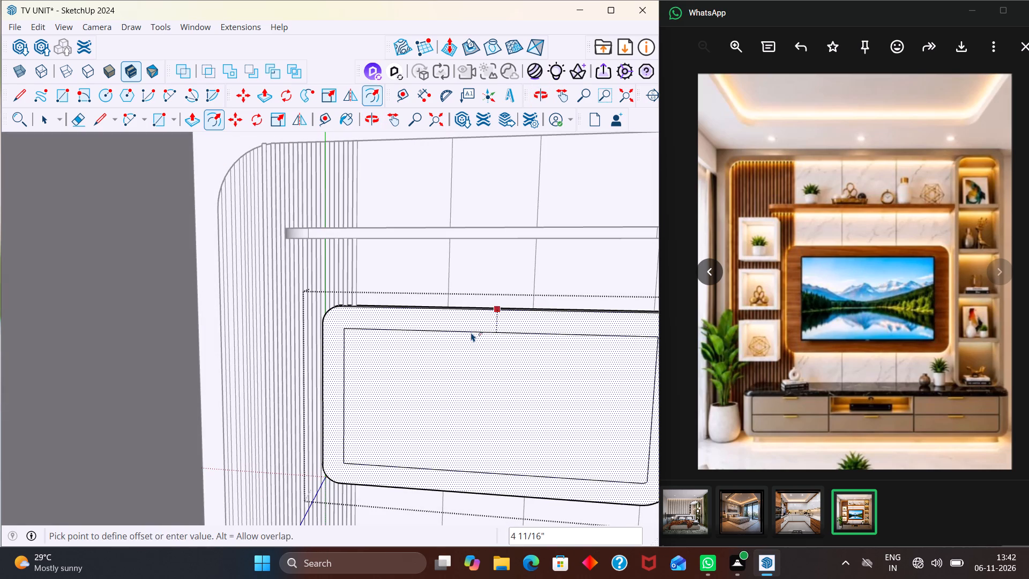
pyautogui.scroll(1, 475, 338)
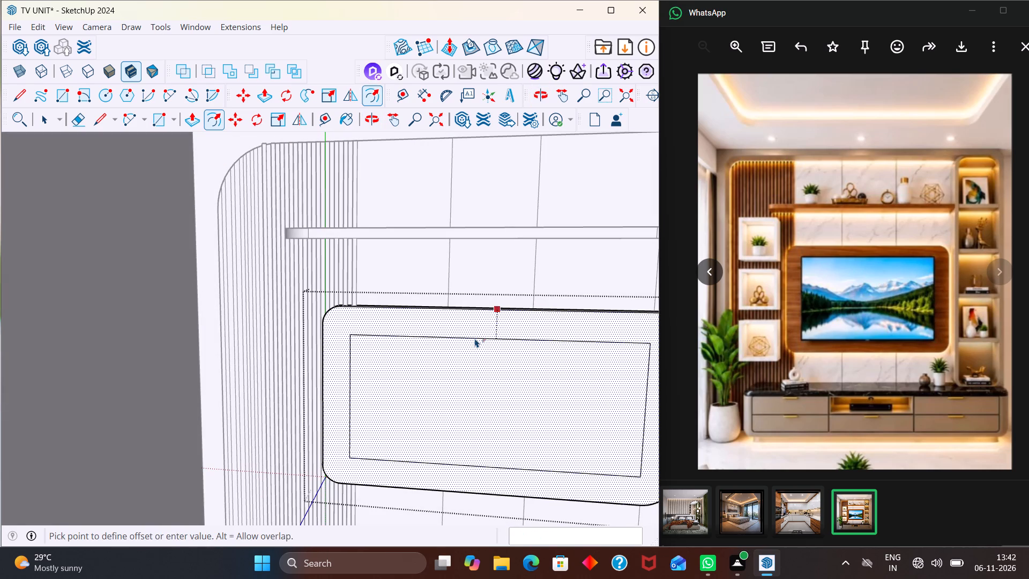
pyautogui.scroll(-9, 475, 338)
pyautogui.moveTo(490, 364); pyautogui.dragTo(523, 345, button='middle')
pyautogui.scroll(4, 514, 345)
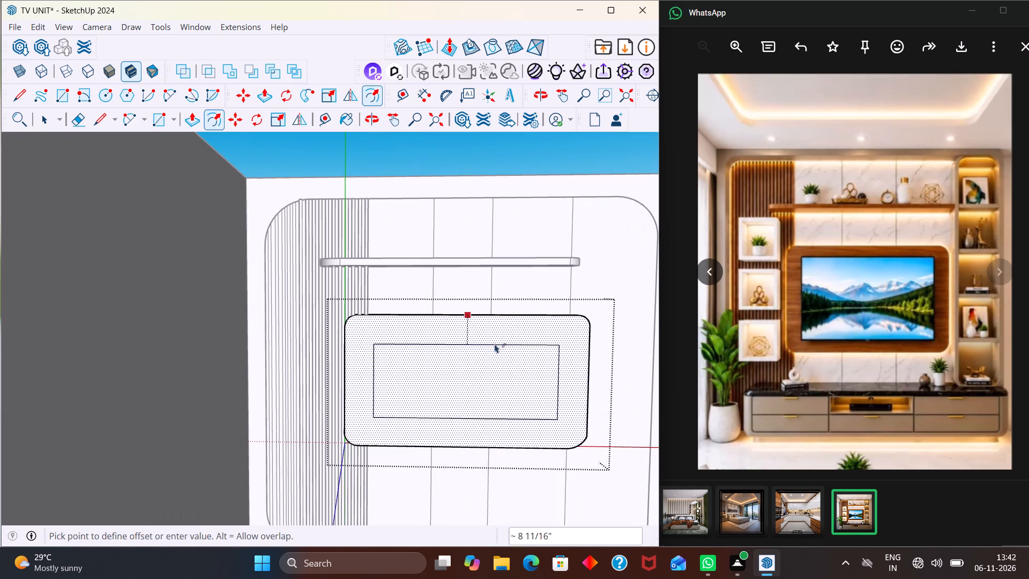
pyautogui.scroll(2, 494, 343)
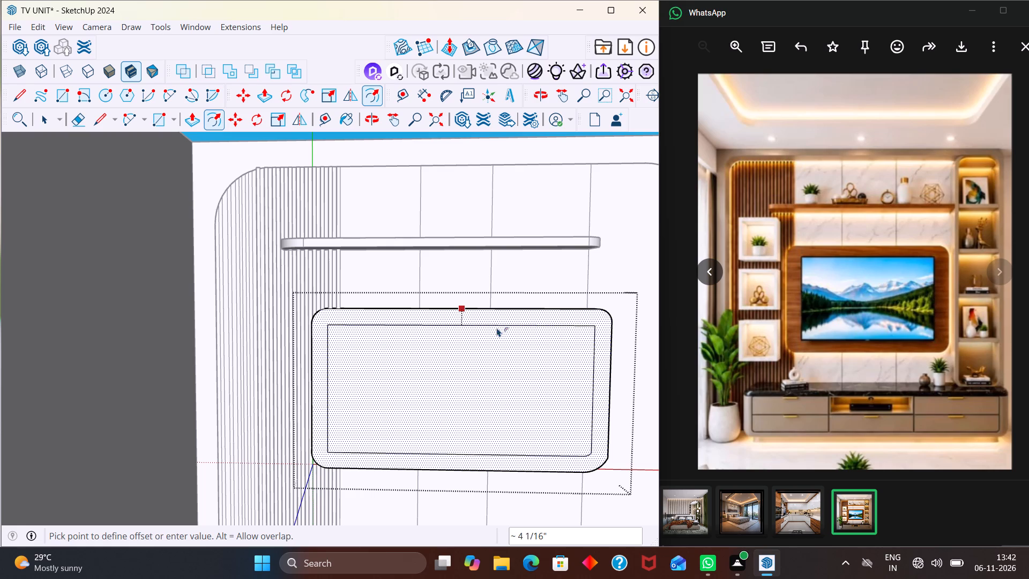
pyautogui.click(501, 332)
pyautogui.scroll(-10, 501, 332)
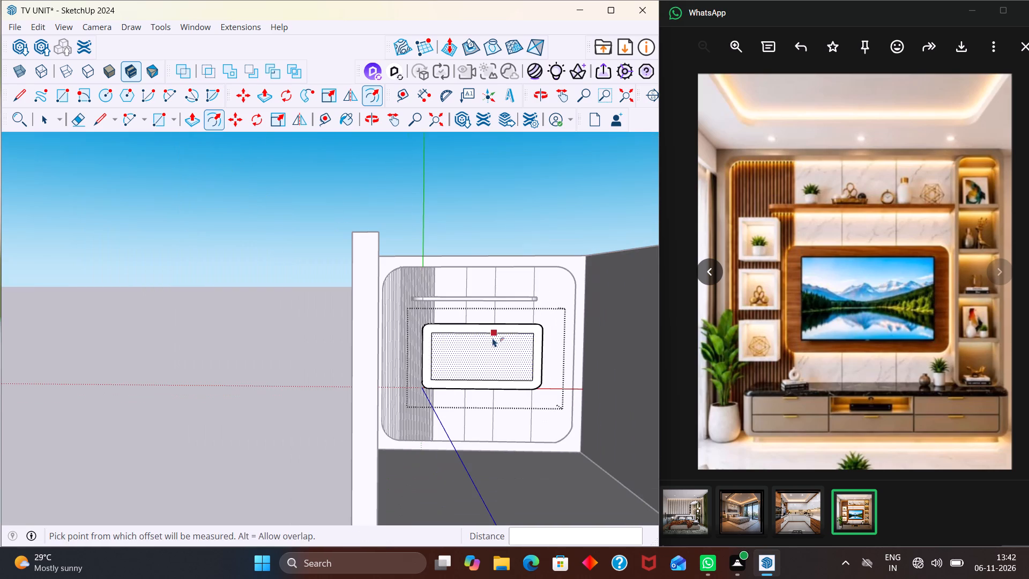
pyautogui.press('Escape')
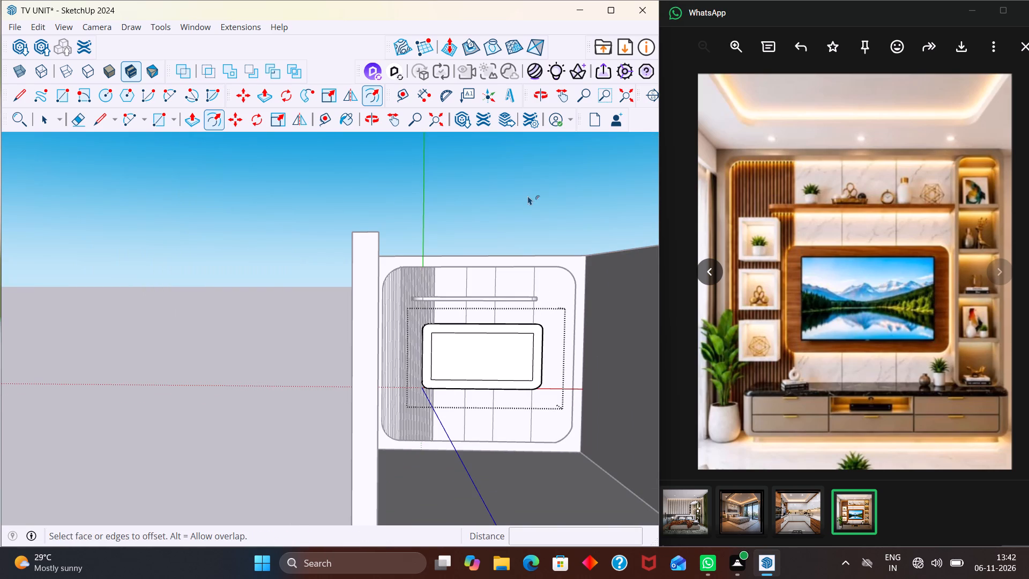
pyautogui.press('space')
pyautogui.click(526, 196)
# Examine the TV back panel's inset outline and the whole TV wall from the room's open front.
pyautogui.scroll(-4, 505, 211)
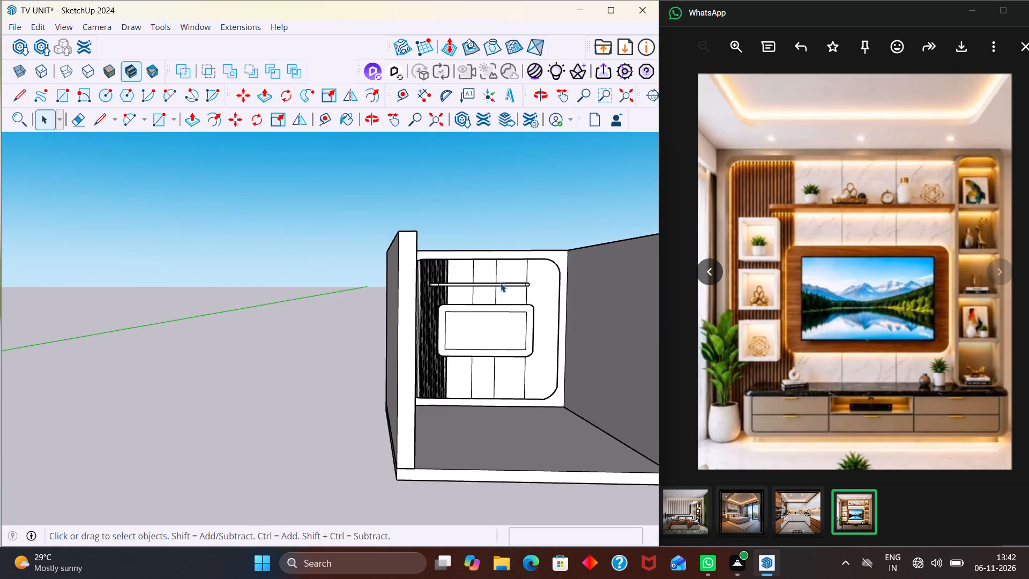
pyautogui.moveTo(507, 296); pyautogui.dragTo(412, 294, button='middle')
pyautogui.scroll(3, 415, 301)
pyautogui.moveTo(489, 345); pyautogui.dragTo(531, 365, button='middle')
pyautogui.scroll(1, 531, 370)
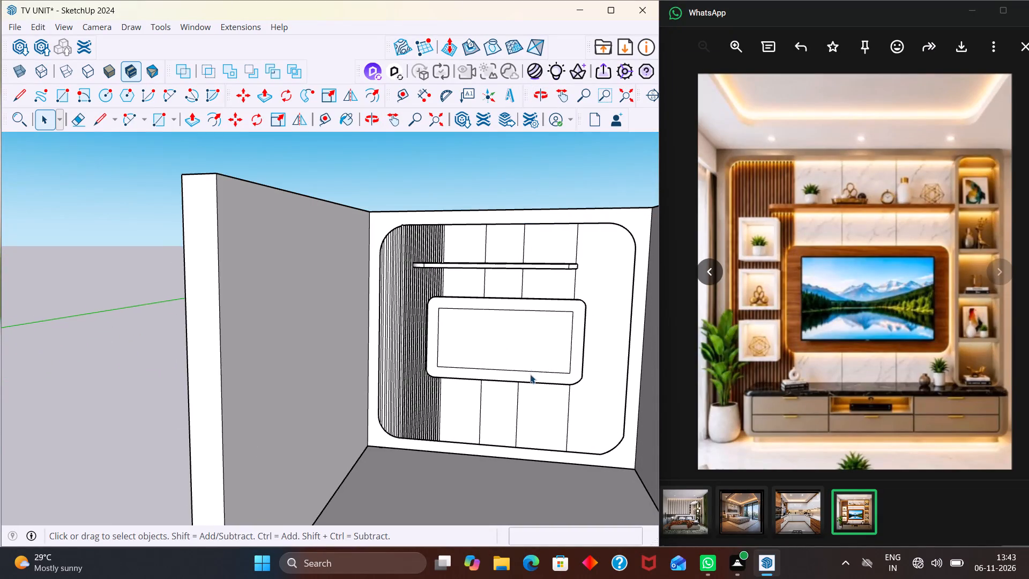
pyautogui.moveTo(529, 375); pyautogui.dragTo(519, 346, button='middle')
pyautogui.scroll(1, 528, 362)
pyautogui.scroll(-4, 516, 340)
pyautogui.moveTo(511, 351); pyautogui.dragTo(513, 325, button='middle')
pyautogui.scroll(1, 513, 325)
pyautogui.scroll(-4, 513, 325)
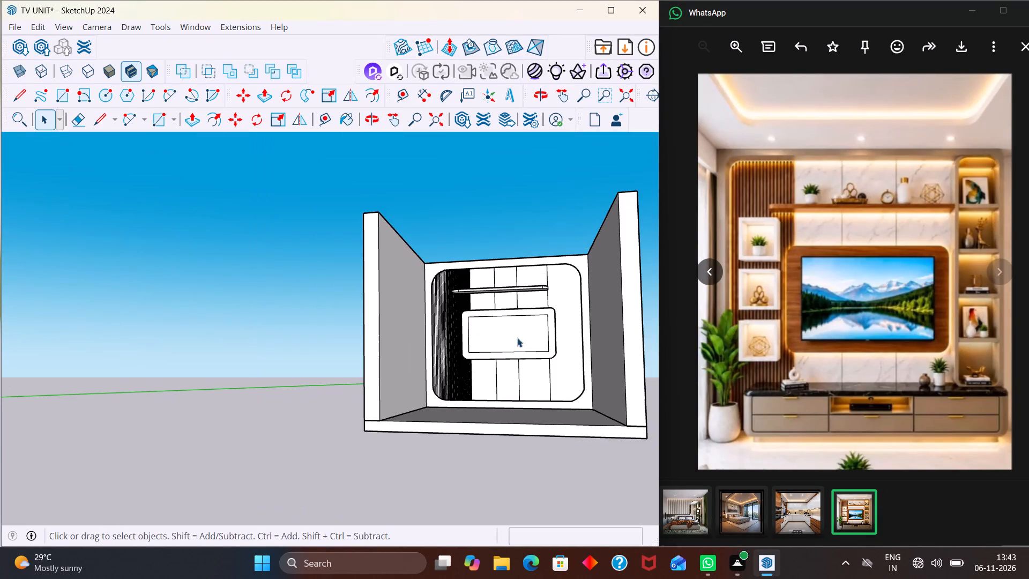
pyautogui.moveTo(534, 373); pyautogui.dragTo(559, 377, button='middle')
pyautogui.scroll(3, 569, 375)
pyautogui.moveTo(464, 428); pyautogui.dragTo(469, 452, button='middle')
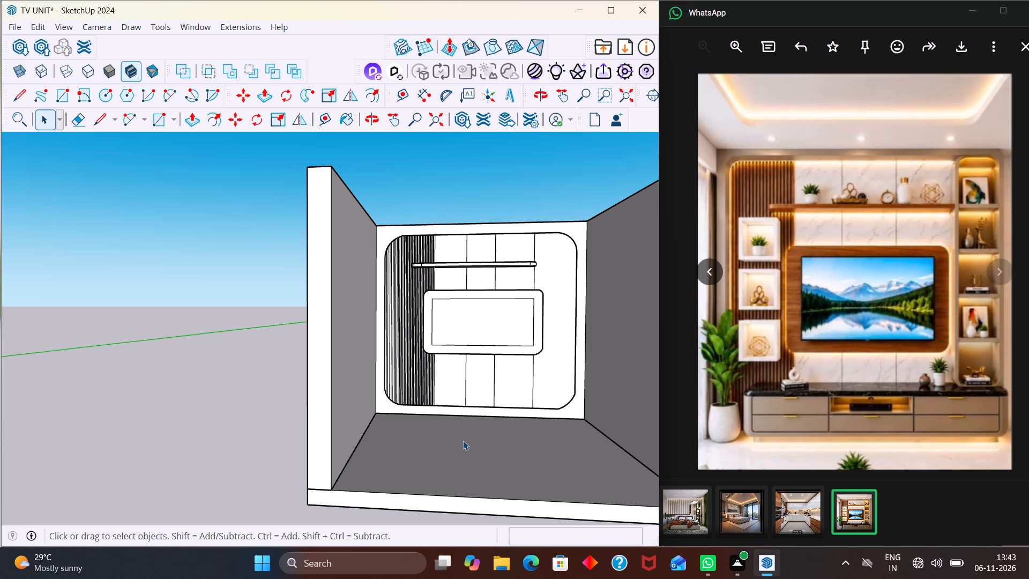
pyautogui.scroll(-1, 449, 411)
pyautogui.moveTo(458, 424); pyautogui.dragTo(423, 458, button='middle')
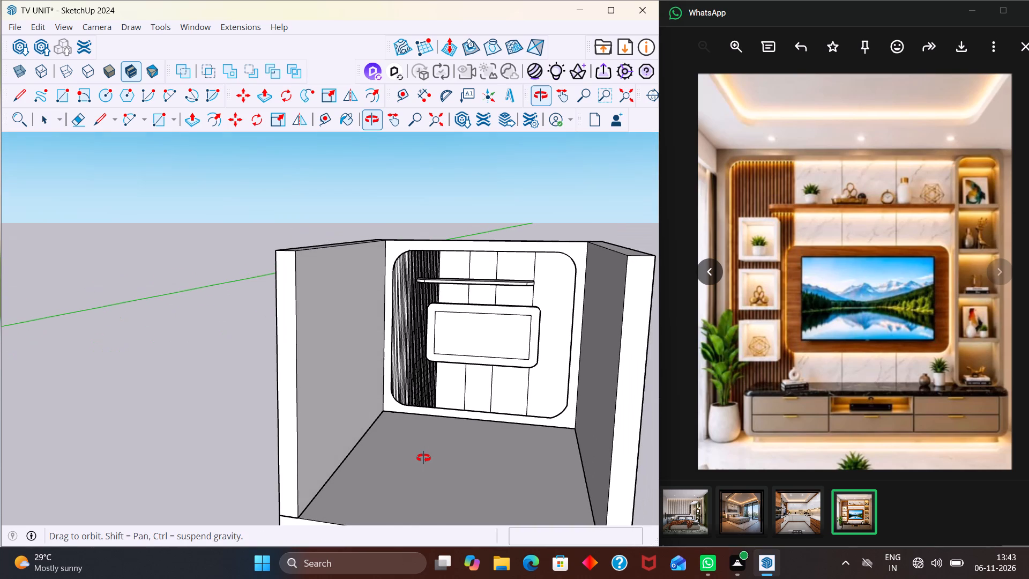
pyautogui.moveTo(423, 458); pyautogui.dragTo(463, 426, button='middle')
pyautogui.scroll(4, 463, 426)
pyautogui.moveTo(448, 404); pyautogui.dragTo(449, 435, button='middle')
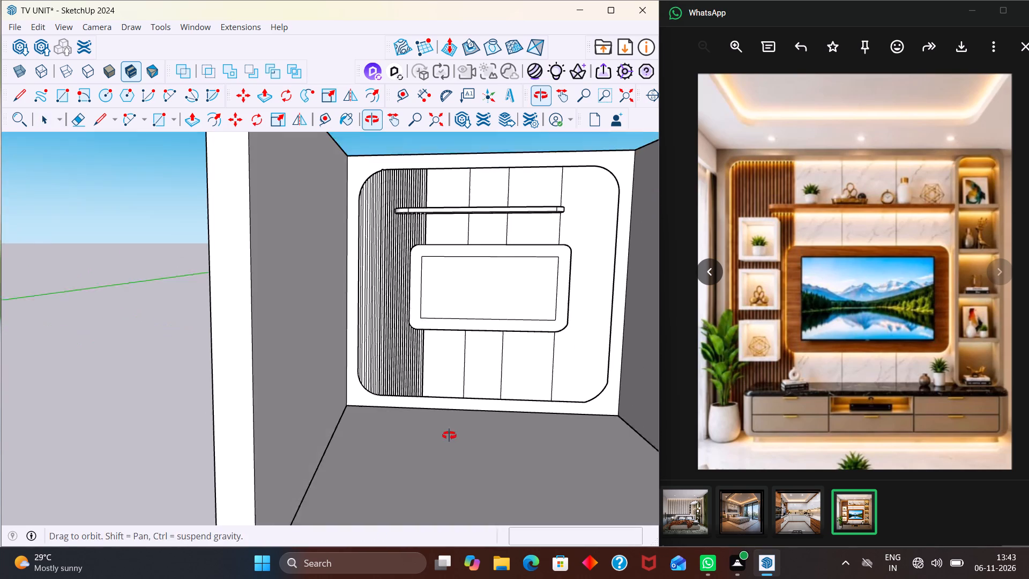
pyautogui.moveTo(449, 435); pyautogui.dragTo(449, 436, button='middle')
pyautogui.scroll(-4, 457, 403)
pyautogui.scroll(13, 465, 374)
pyautogui.scroll(-3, 463, 353)
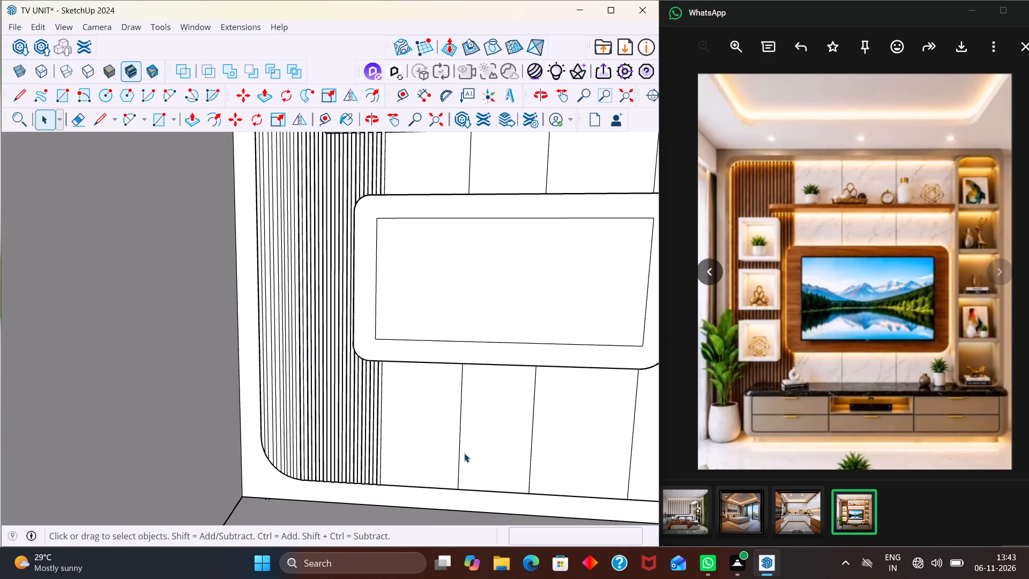
pyautogui.scroll(-9, 464, 453)
# Examine how the shelf and TV back panel sit against the slats and wall panelling, from above and in front.
pyautogui.moveTo(585, 355); pyautogui.dragTo(524, 459, button='middle')
pyautogui.scroll(5, 516, 361)
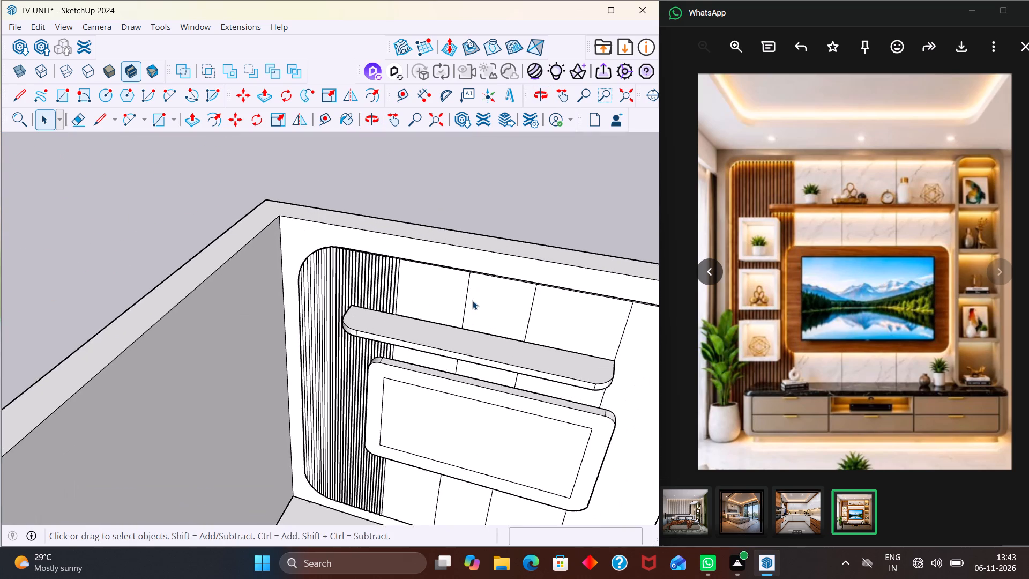
pyautogui.scroll(2, 472, 300)
pyautogui.moveTo(478, 310); pyautogui.dragTo(448, 359, button='middle')
pyautogui.scroll(4, 458, 320)
pyautogui.moveTo(457, 356); pyautogui.dragTo(469, 331, button='middle')
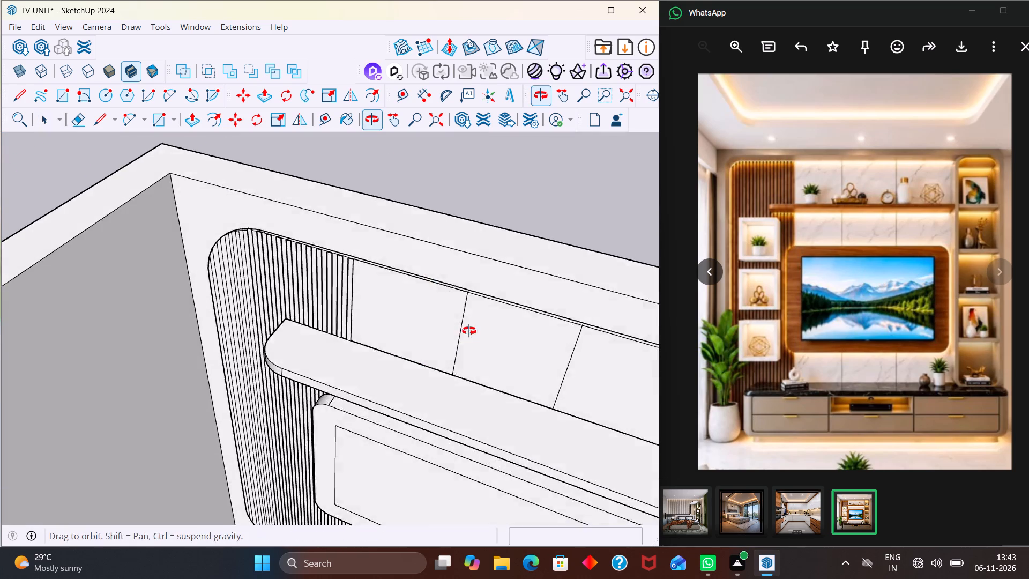
pyautogui.moveTo(469, 331); pyautogui.dragTo(495, 318, button='middle')
pyautogui.moveTo(401, 419); pyautogui.dragTo(418, 353, button='middle')
pyautogui.scroll(1, 418, 353)
pyautogui.scroll(-8, 458, 342)
pyautogui.moveTo(458, 377); pyautogui.dragTo(465, 333, button='middle')
pyautogui.scroll(2, 458, 360)
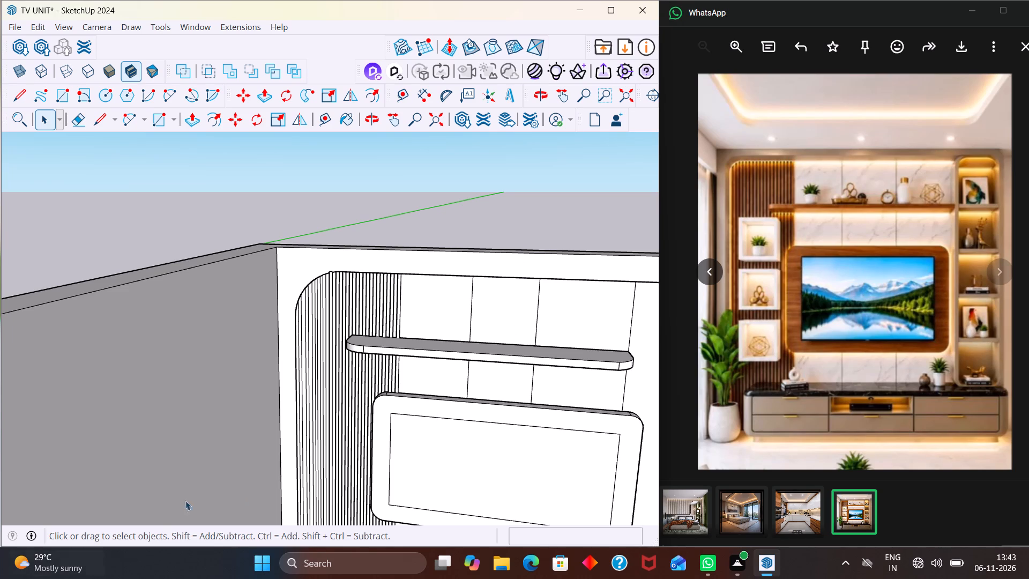
pyautogui.scroll(2, 280, 464)
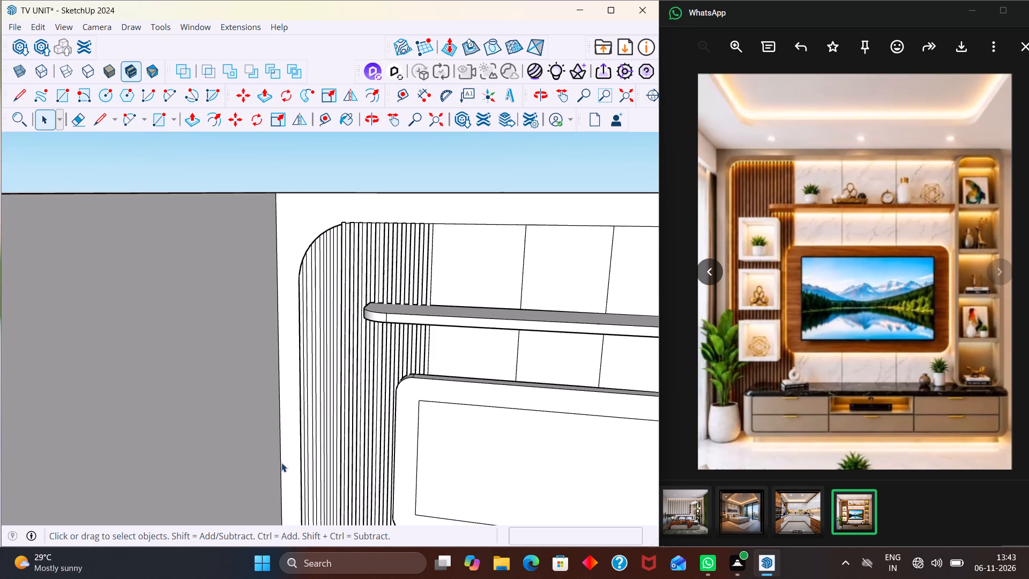
pyautogui.scroll(2, 297, 415)
pyautogui.scroll(-5, 398, 389)
pyautogui.scroll(-6, 415, 320)
pyautogui.moveTo(460, 395); pyautogui.dragTo(523, 382, button='middle')
pyautogui.scroll(3, 523, 382)
pyautogui.moveTo(523, 382); pyautogui.dragTo(515, 385, button='middle')
pyautogui.moveTo(503, 396); pyautogui.dragTo(481, 425, button='middle')
pyautogui.scroll(4, 418, 361)
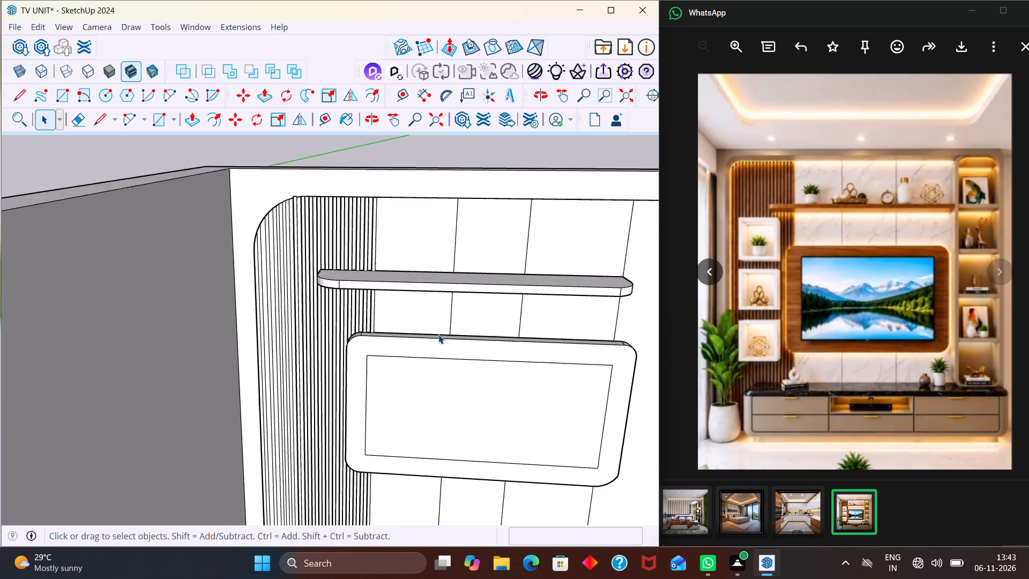
pyautogui.scroll(7, 438, 335)
pyautogui.scroll(-5, 475, 314)
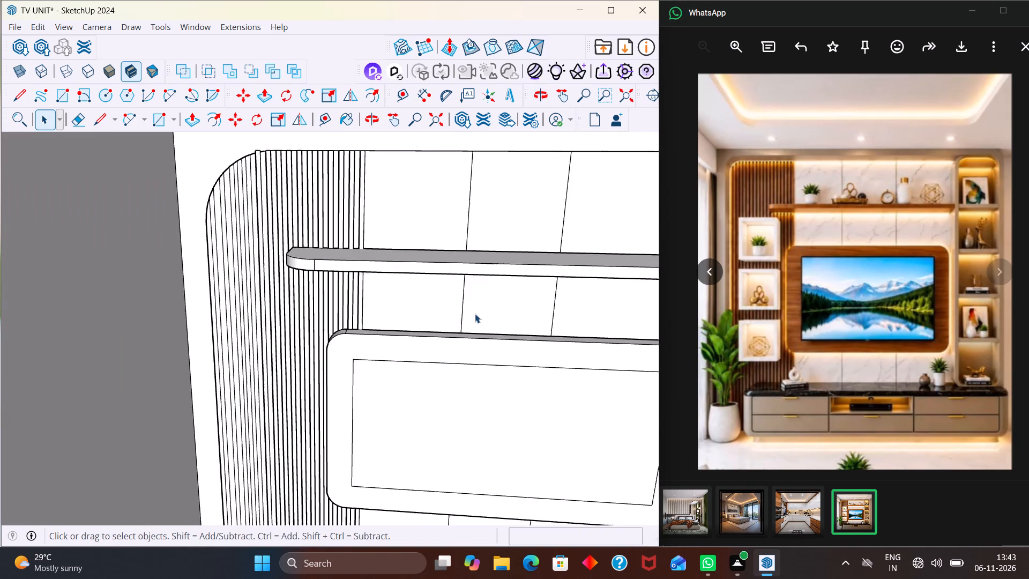
pyautogui.scroll(-14, 475, 314)
# Examine the rounded ends of the shelf and TV back panel over the fluted slats at close range.
pyautogui.moveTo(497, 336); pyautogui.dragTo(495, 421, button='middle')
pyautogui.scroll(1, 517, 443)
pyautogui.scroll(5, 419, 263)
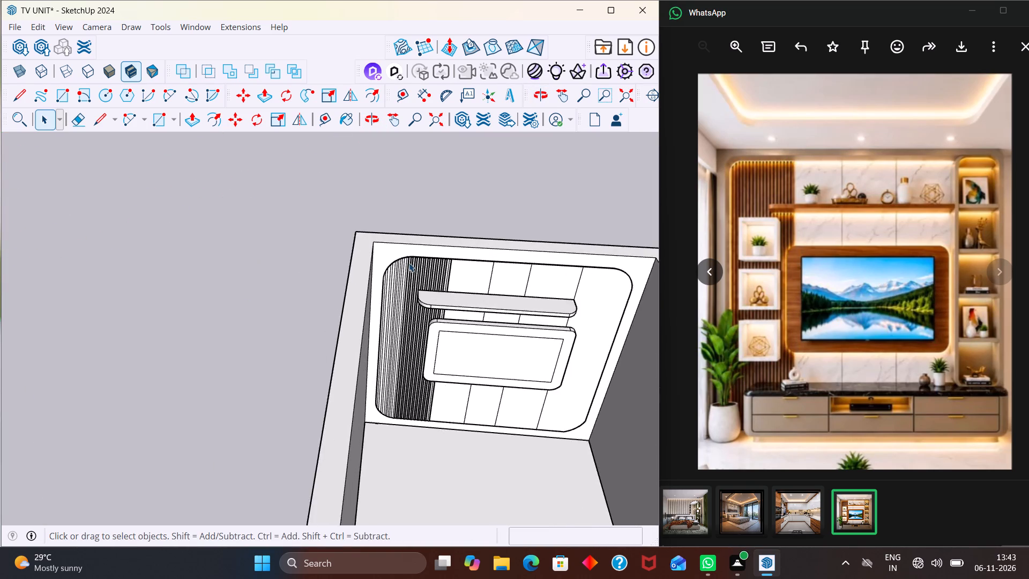
pyautogui.scroll(20, 409, 263)
pyautogui.scroll(2, 455, 286)
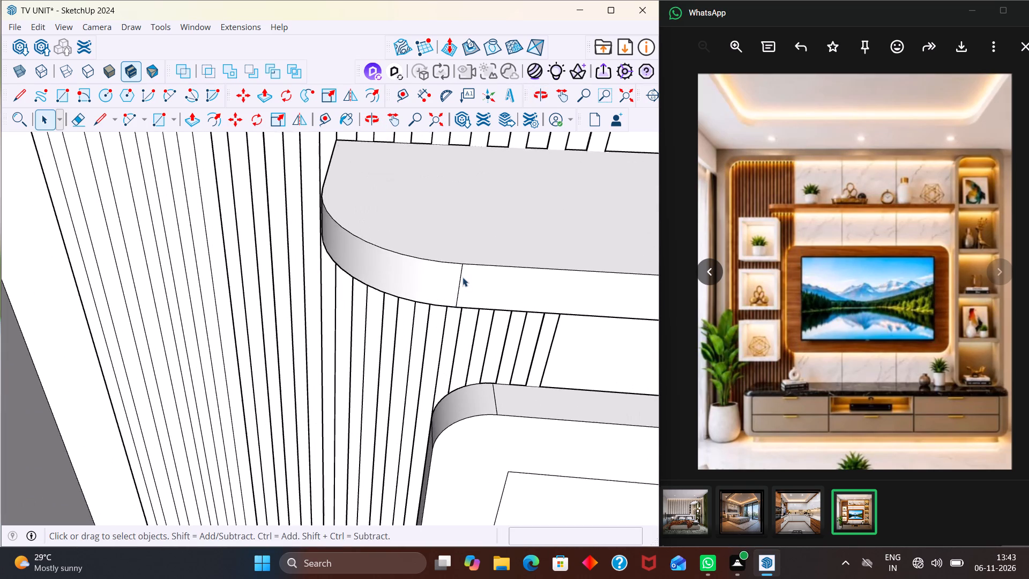
pyautogui.scroll(-20, 457, 283)
pyautogui.scroll(-4, 457, 283)
pyautogui.scroll(-3, 472, 331)
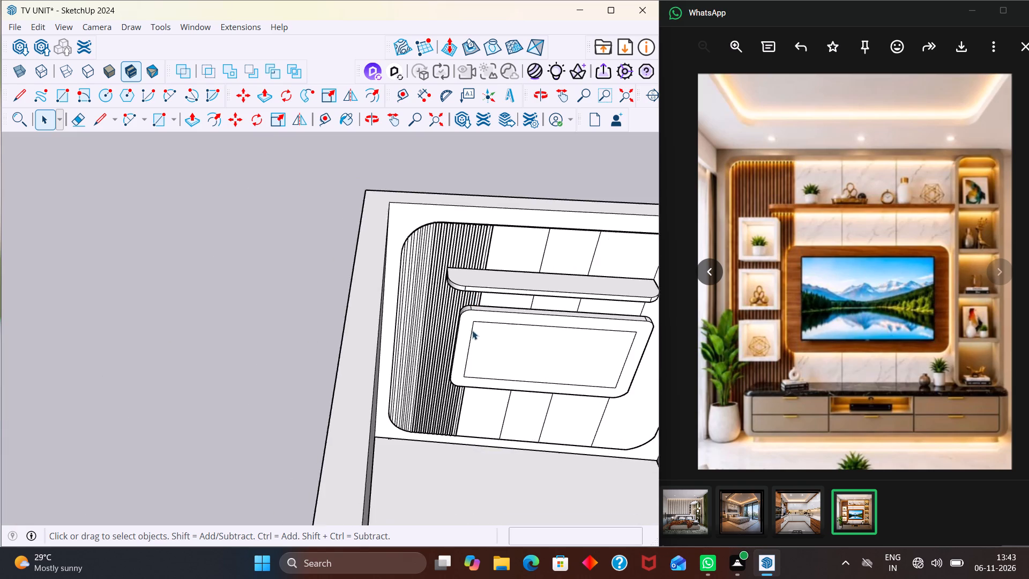
pyautogui.scroll(-4, 472, 330)
pyautogui.moveTo(505, 359); pyautogui.dragTo(519, 311, button='middle')
pyautogui.scroll(8, 519, 312)
pyautogui.moveTo(512, 317); pyautogui.dragTo(441, 286, button='middle')
pyautogui.scroll(1, 510, 311)
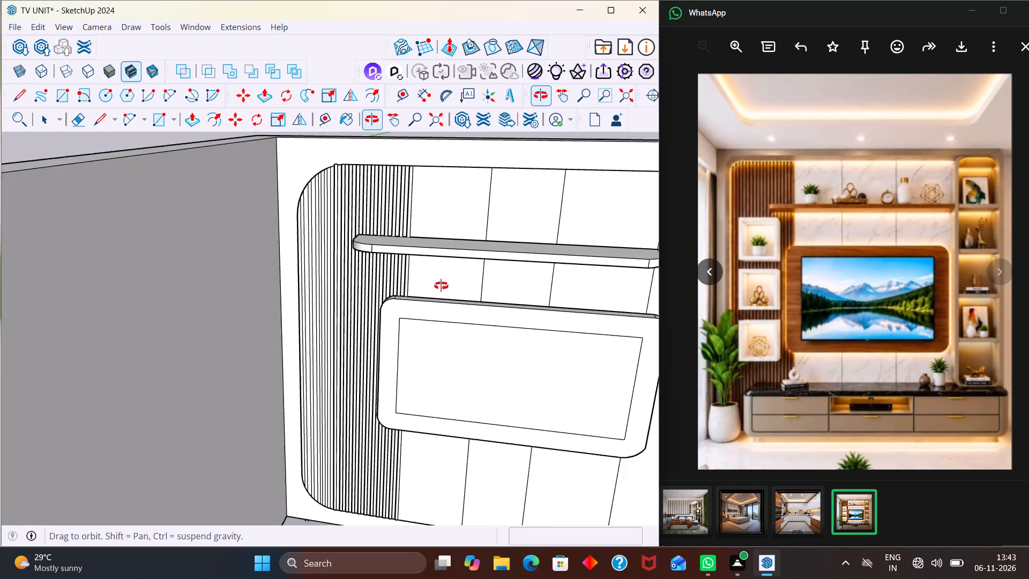
pyautogui.scroll(1, 428, 287)
pyautogui.moveTo(441, 286); pyautogui.dragTo(415, 292, button='middle')
pyautogui.moveTo(504, 353); pyautogui.dragTo(585, 308, button='middle')
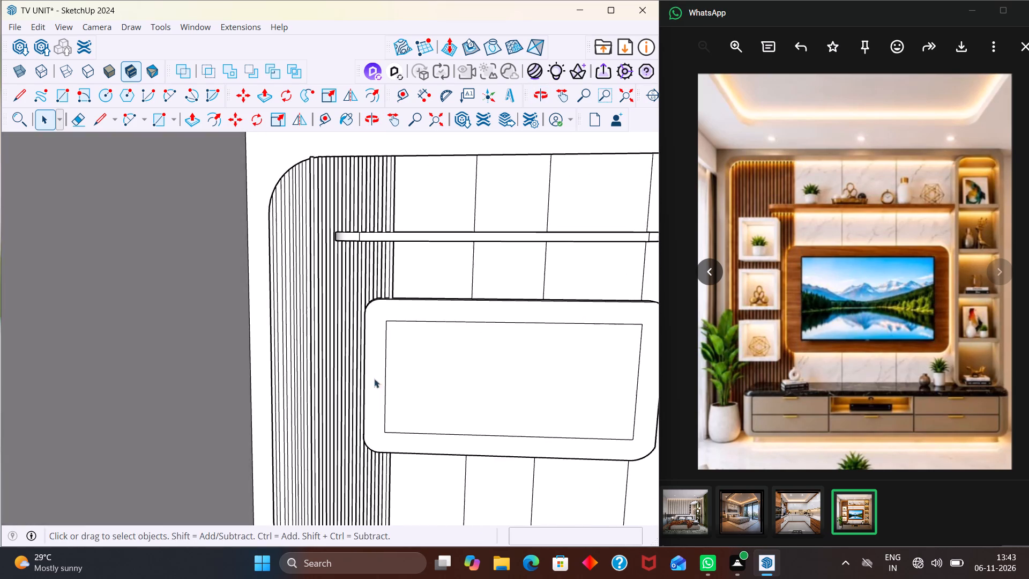
# Examine the shelf's and TV back panel's projection from the slatted wall from steep overhead angles.
pyautogui.scroll(-10, 365, 380)
pyautogui.moveTo(373, 390); pyautogui.dragTo(355, 499, button='middle')
pyautogui.scroll(-1, 282, 517)
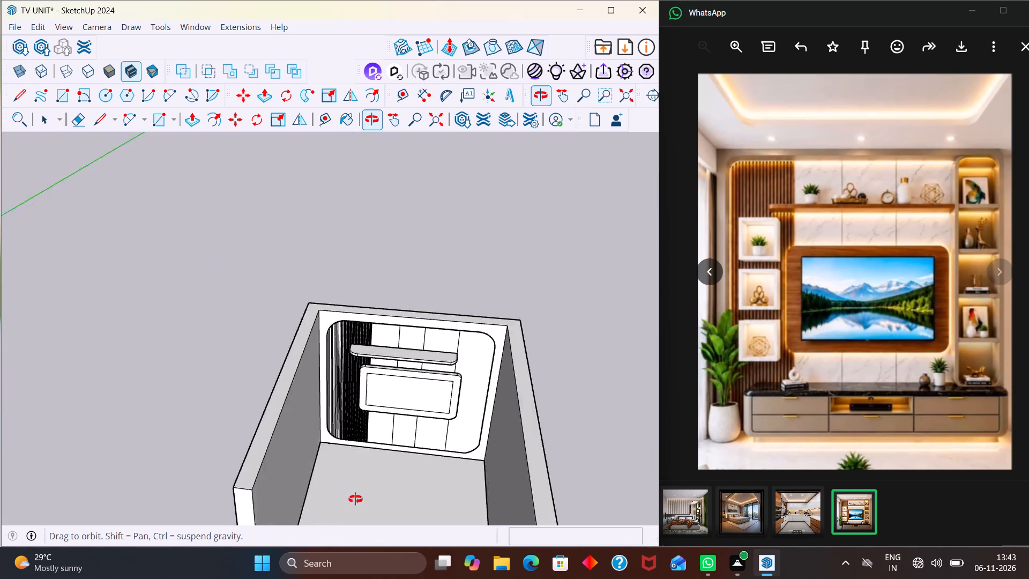
pyautogui.moveTo(355, 499); pyautogui.dragTo(339, 504, button='middle')
pyautogui.scroll(8, 350, 446)
pyautogui.moveTo(329, 384); pyautogui.dragTo(330, 418, button='middle')
pyautogui.scroll(8, 327, 450)
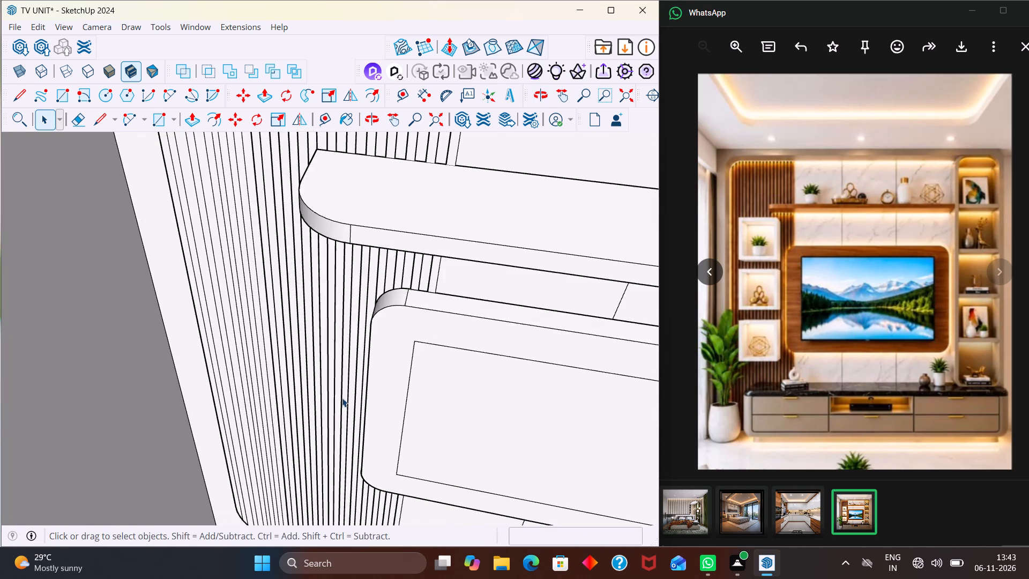
pyautogui.moveTo(343, 397); pyautogui.dragTo(444, 374, button='middle')
pyautogui.scroll(3, 449, 361)
pyautogui.moveTo(452, 366); pyautogui.dragTo(420, 426, button='middle')
pyautogui.scroll(-3, 442, 380)
pyautogui.moveTo(483, 384); pyautogui.dragTo(406, 411, button='middle')
pyautogui.scroll(1, 402, 408)
pyautogui.scroll(-20, 403, 383)
pyautogui.scroll(-1, 403, 383)
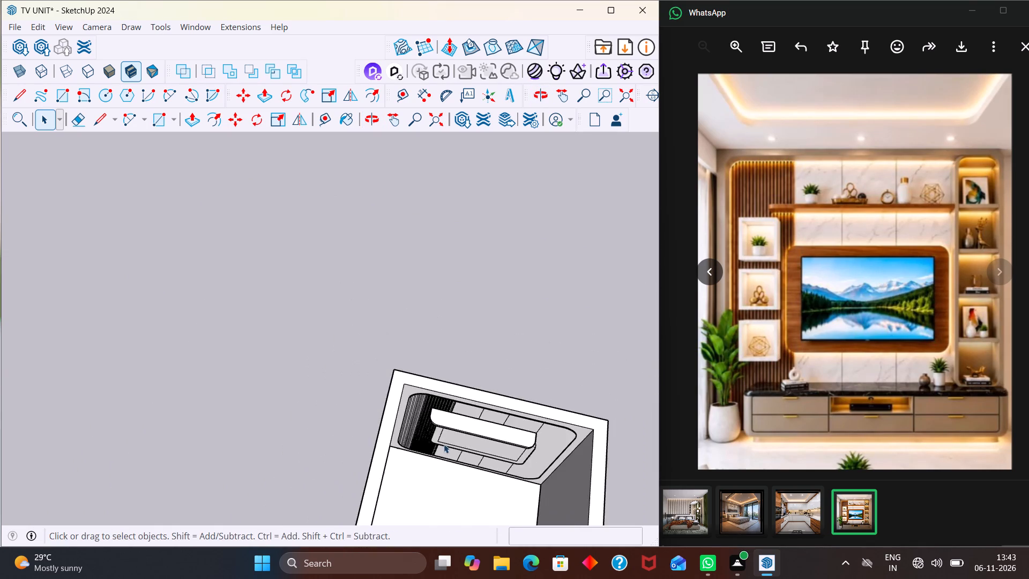
pyautogui.scroll(-12, 444, 444)
pyautogui.moveTo(513, 487); pyautogui.dragTo(429, 488, button='middle')
pyautogui.scroll(8, 429, 488)
pyautogui.moveTo(446, 498); pyautogui.dragTo(565, 417, button='middle')
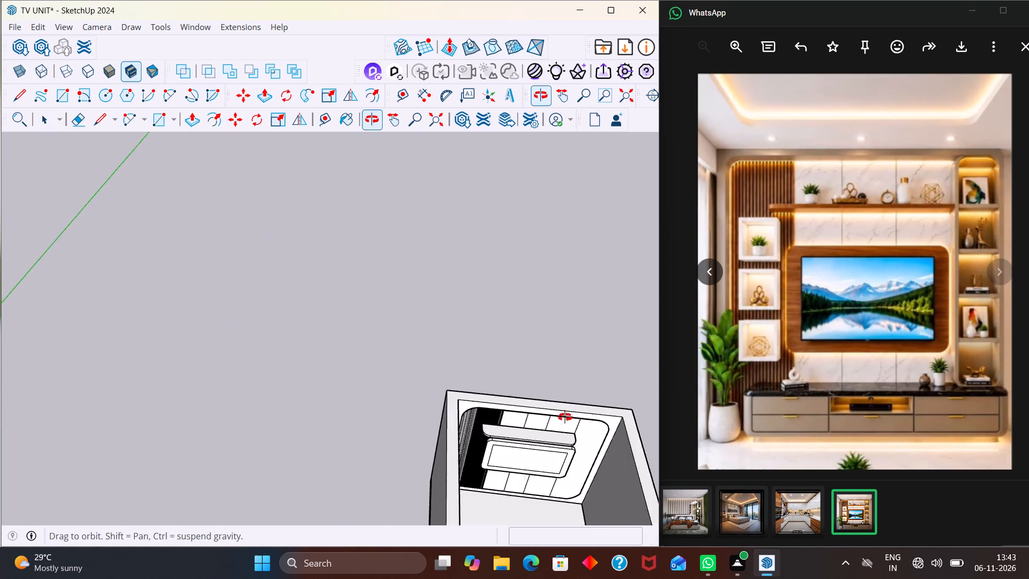
pyautogui.moveTo(565, 417); pyautogui.dragTo(563, 411, button='middle')
pyautogui.scroll(11, 500, 429)
pyautogui.moveTo(487, 443); pyautogui.dragTo(533, 455, button='middle')
pyautogui.scroll(8, 465, 440)
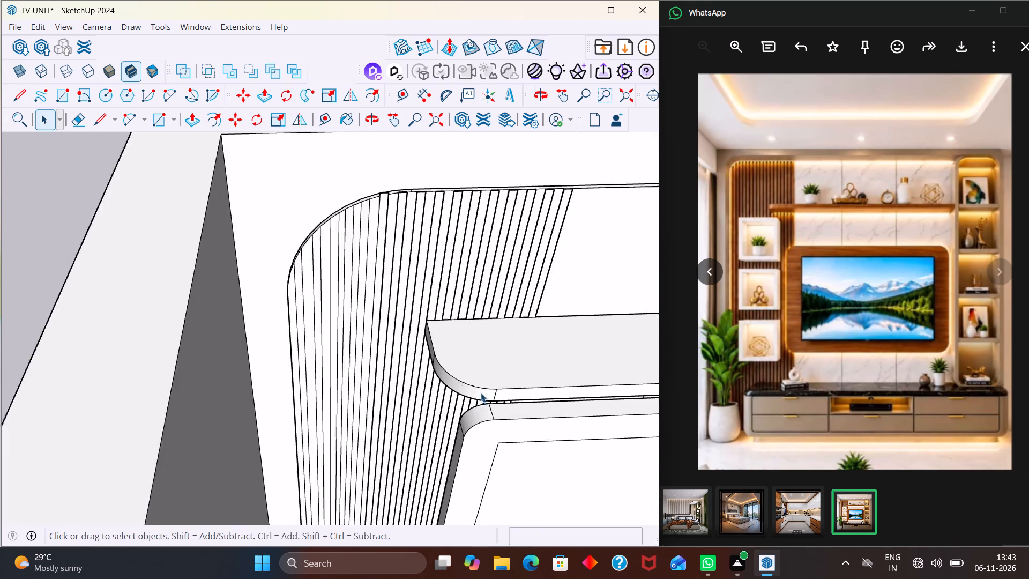
pyautogui.scroll(4, 481, 393)
pyautogui.moveTo(470, 433); pyautogui.dragTo(593, 352, button='middle')
pyautogui.scroll(3, 551, 390)
# Examine the whole room model, looking toward the TV wall through its open front.
pyautogui.scroll(-13, 608, 336)
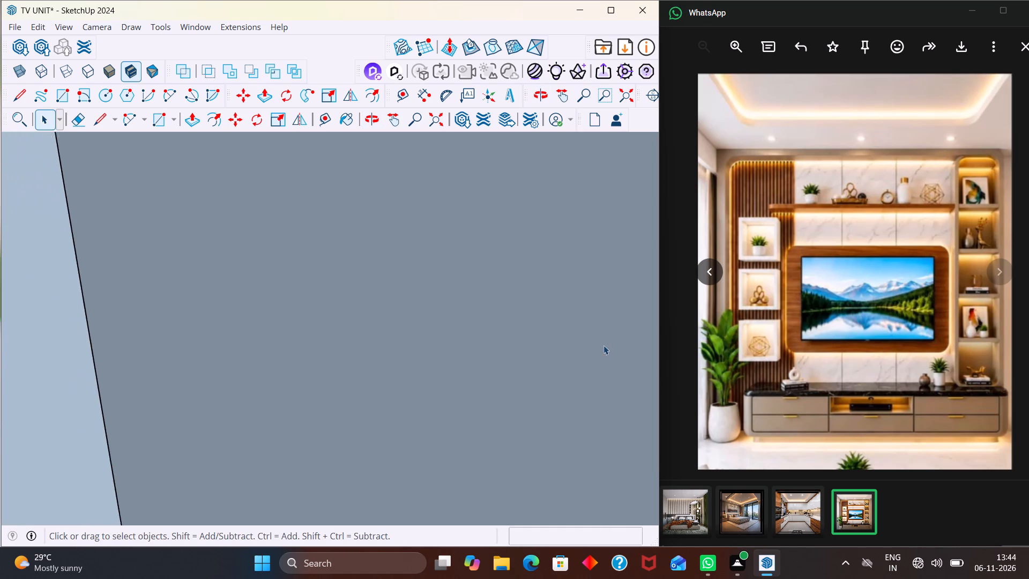
pyautogui.scroll(-2, 603, 345)
pyautogui.hotkey('shift', 'z')
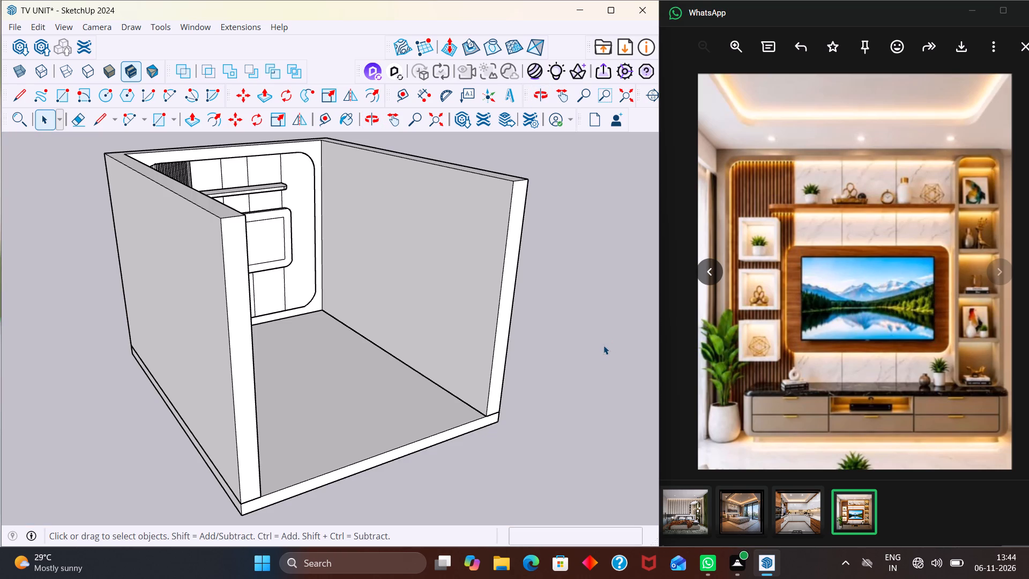
pyautogui.scroll(-6, 405, 313)
pyautogui.moveTo(498, 313); pyautogui.dragTo(298, 317, button='middle')
pyautogui.scroll(1, 298, 317)
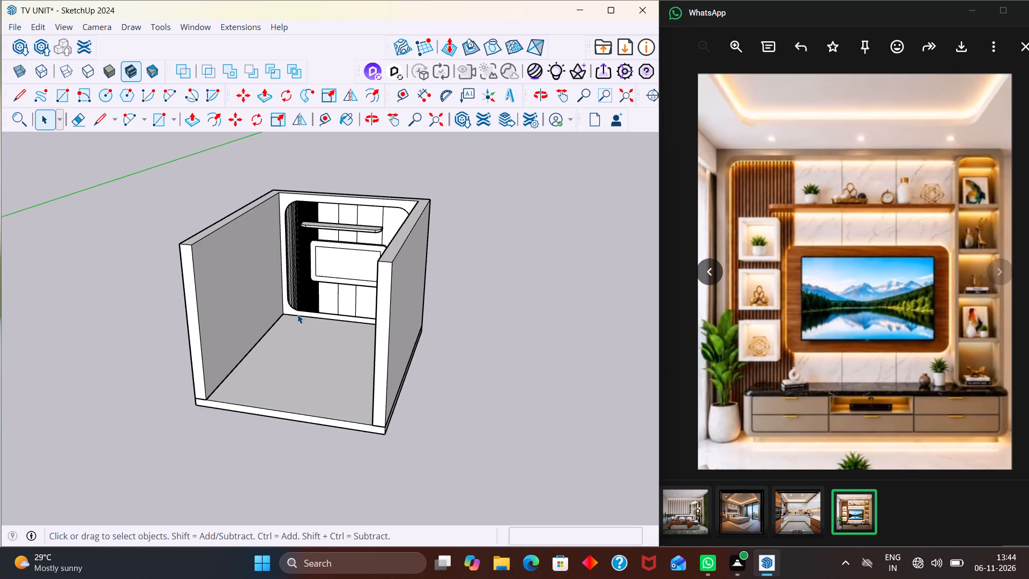
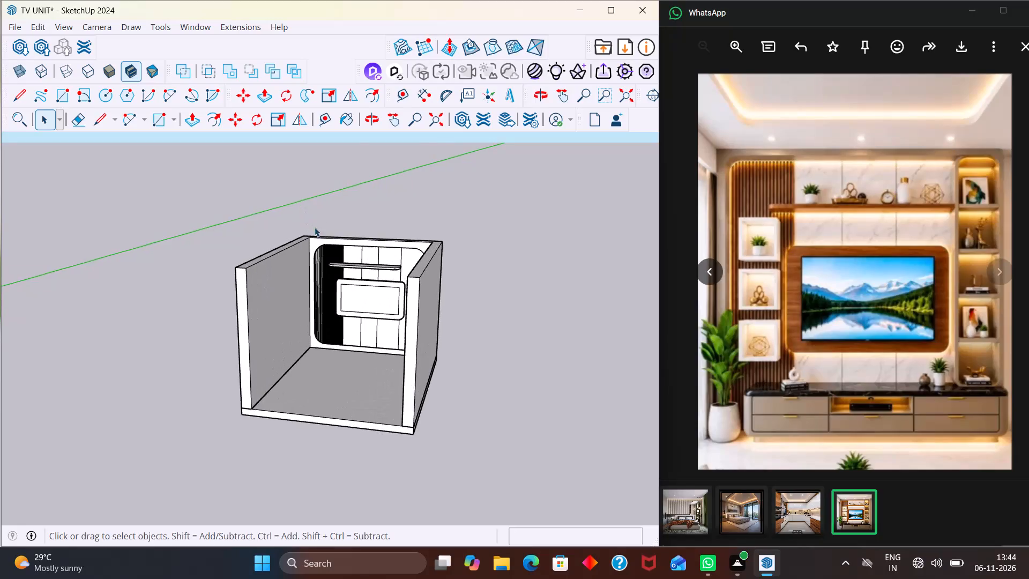
# Examine the TV wall from the room's open front and the shelf's rounded end from below.
pyautogui.moveTo(456, 218); pyautogui.dragTo(480, 220, button='middle')
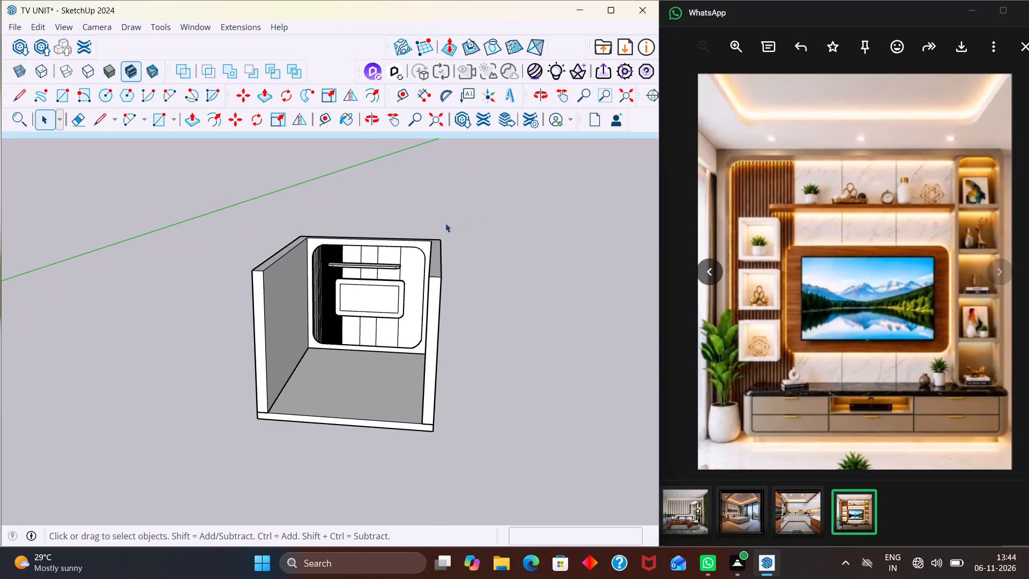
pyautogui.scroll(2, 280, 268)
pyautogui.scroll(2, 410, 224)
pyautogui.moveTo(366, 277); pyautogui.dragTo(333, 270, button='middle')
pyautogui.scroll(3, 333, 271)
pyautogui.moveTo(333, 270); pyautogui.dragTo(332, 260, button='middle')
pyautogui.moveTo(409, 234); pyautogui.dragTo(454, 233, button='middle')
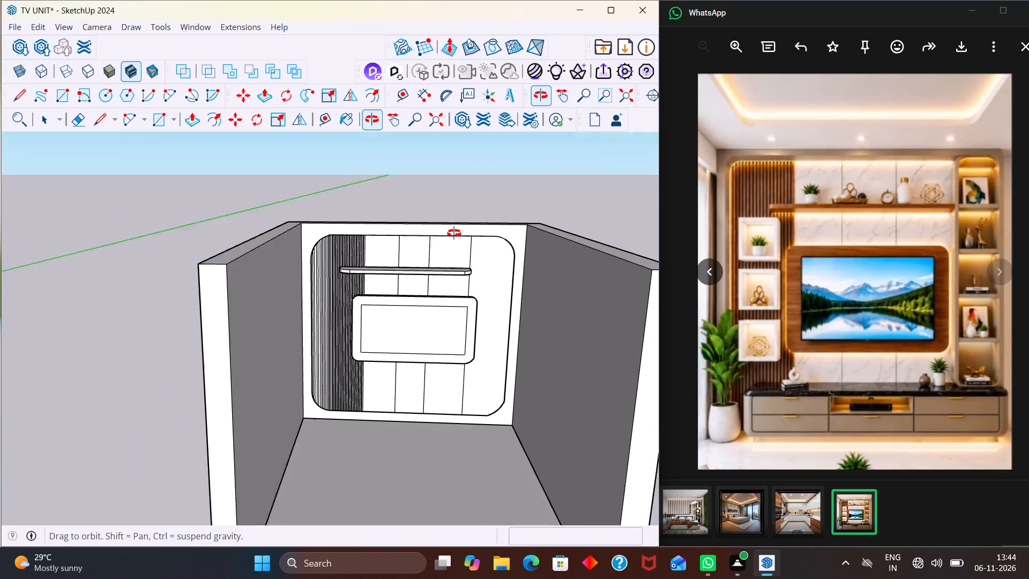
pyautogui.moveTo(454, 233); pyautogui.dragTo(453, 233, button='middle')
pyautogui.moveTo(513, 315); pyautogui.dragTo(497, 263, button='middle')
pyautogui.scroll(2, 536, 271)
pyautogui.scroll(1, 465, 286)
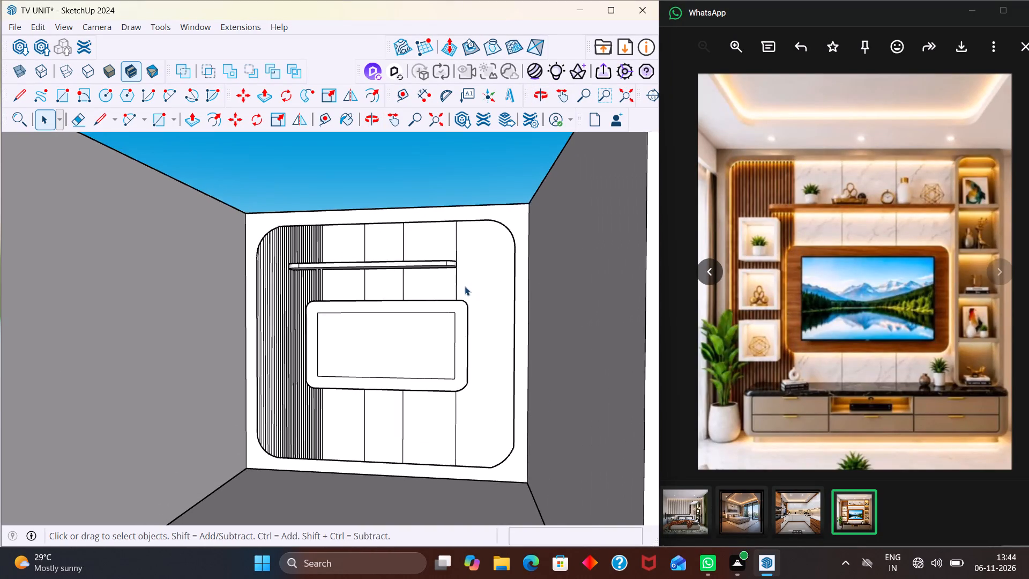
pyautogui.scroll(12, 465, 286)
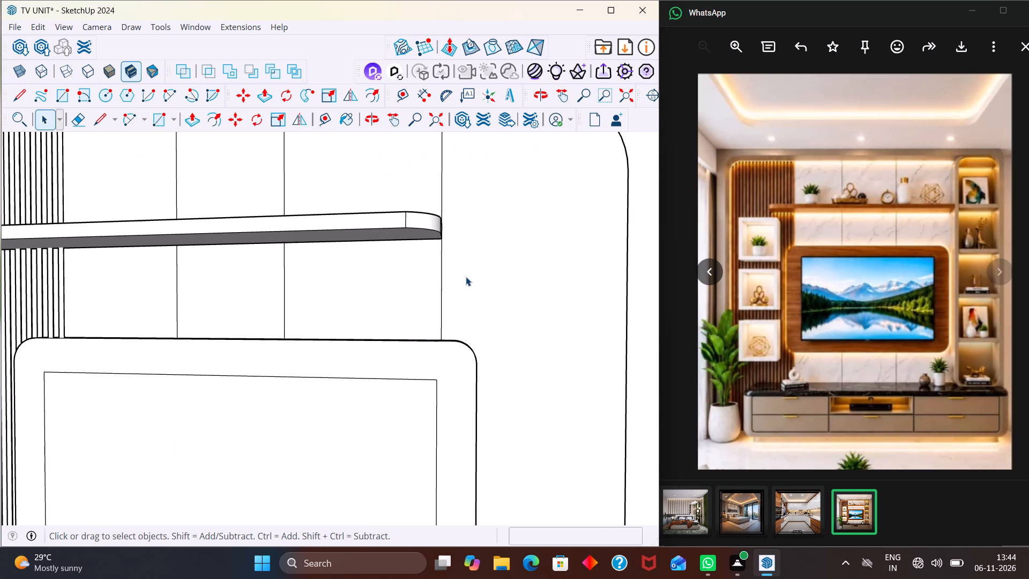
pyautogui.moveTo(486, 277); pyautogui.dragTo(549, 264, button='middle')
pyautogui.scroll(3, 481, 247)
pyautogui.moveTo(364, 266); pyautogui.dragTo(339, 273, button='middle')
pyautogui.scroll(-1, 380, 262)
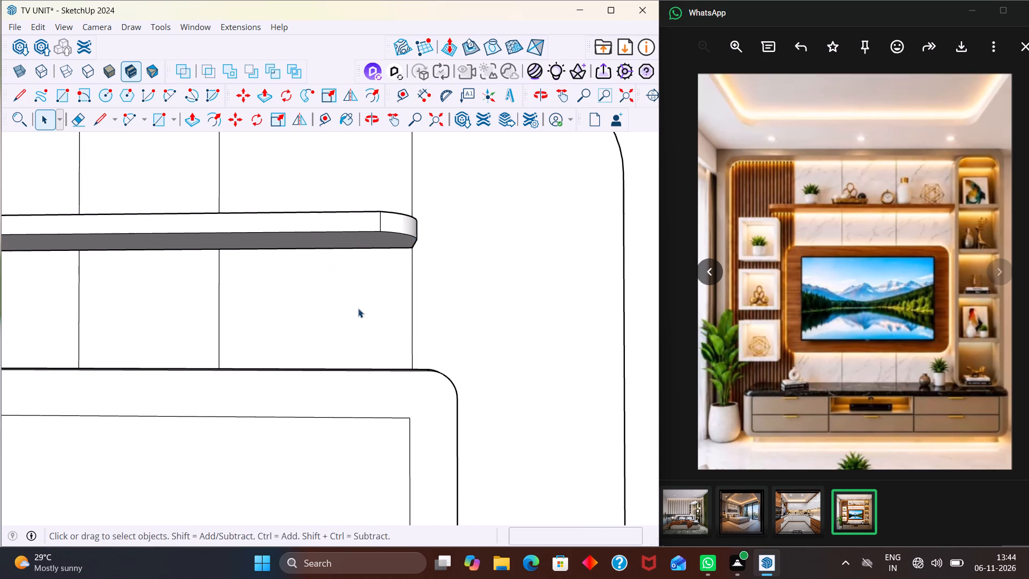
pyautogui.scroll(-1, 398, 268)
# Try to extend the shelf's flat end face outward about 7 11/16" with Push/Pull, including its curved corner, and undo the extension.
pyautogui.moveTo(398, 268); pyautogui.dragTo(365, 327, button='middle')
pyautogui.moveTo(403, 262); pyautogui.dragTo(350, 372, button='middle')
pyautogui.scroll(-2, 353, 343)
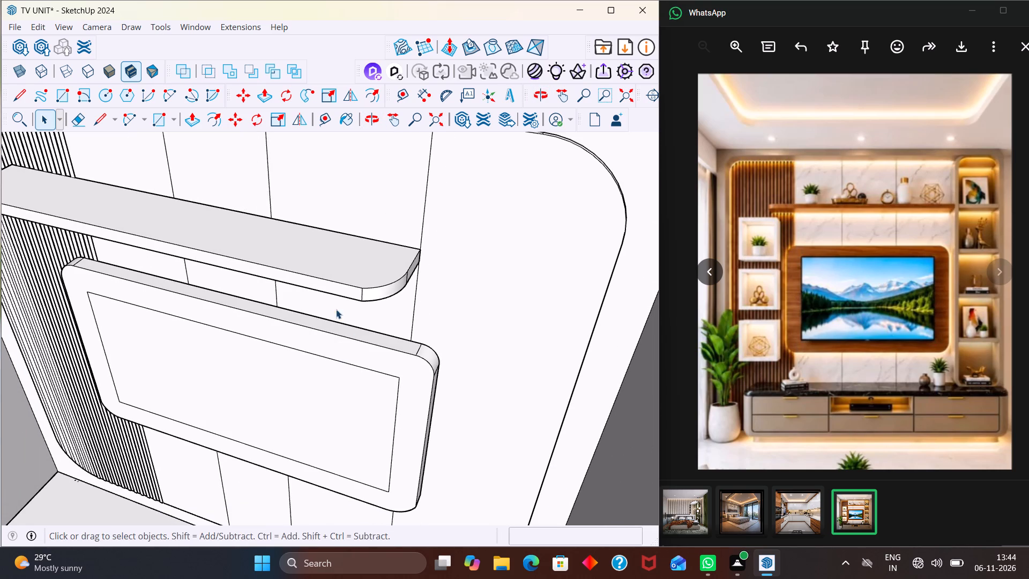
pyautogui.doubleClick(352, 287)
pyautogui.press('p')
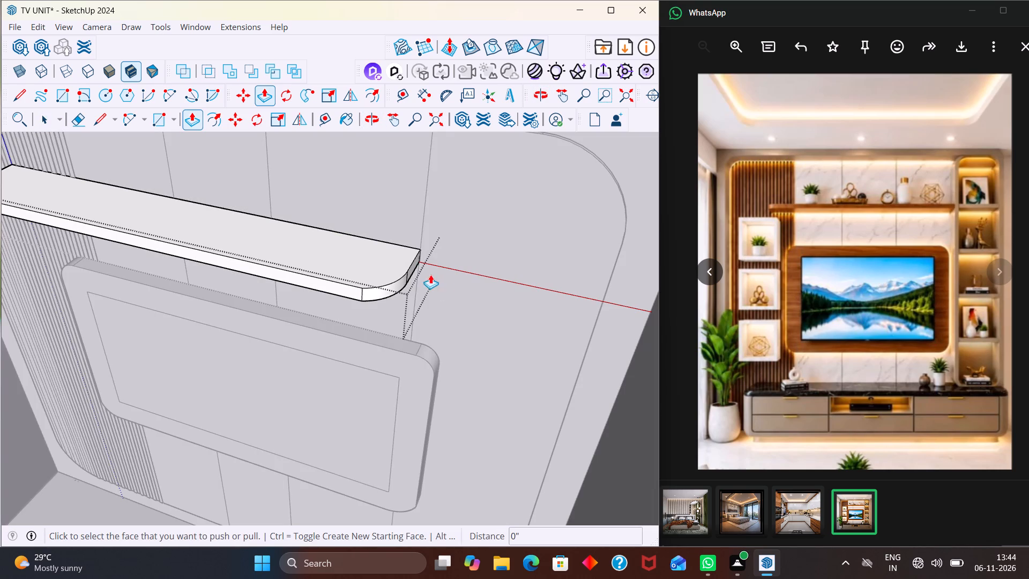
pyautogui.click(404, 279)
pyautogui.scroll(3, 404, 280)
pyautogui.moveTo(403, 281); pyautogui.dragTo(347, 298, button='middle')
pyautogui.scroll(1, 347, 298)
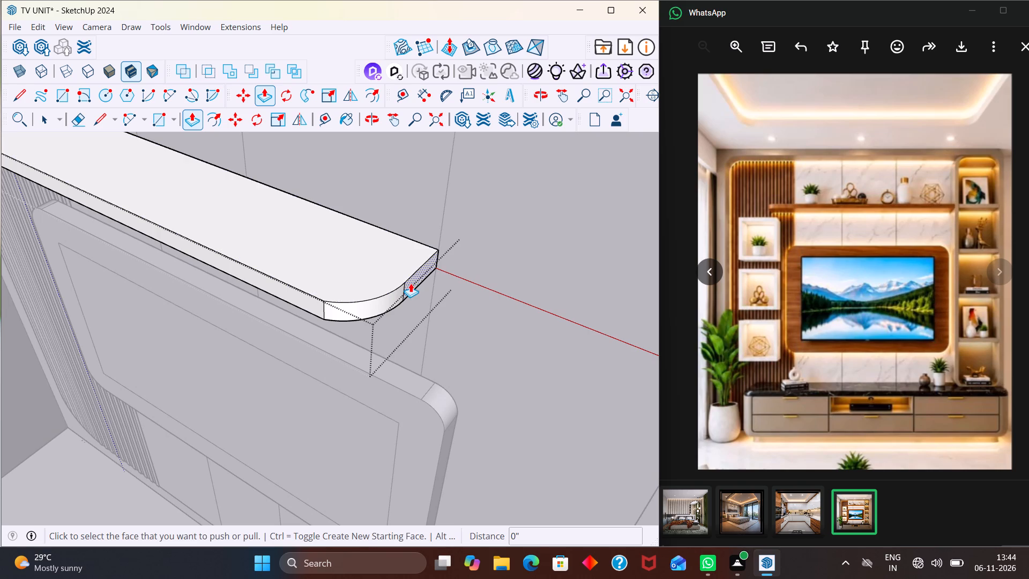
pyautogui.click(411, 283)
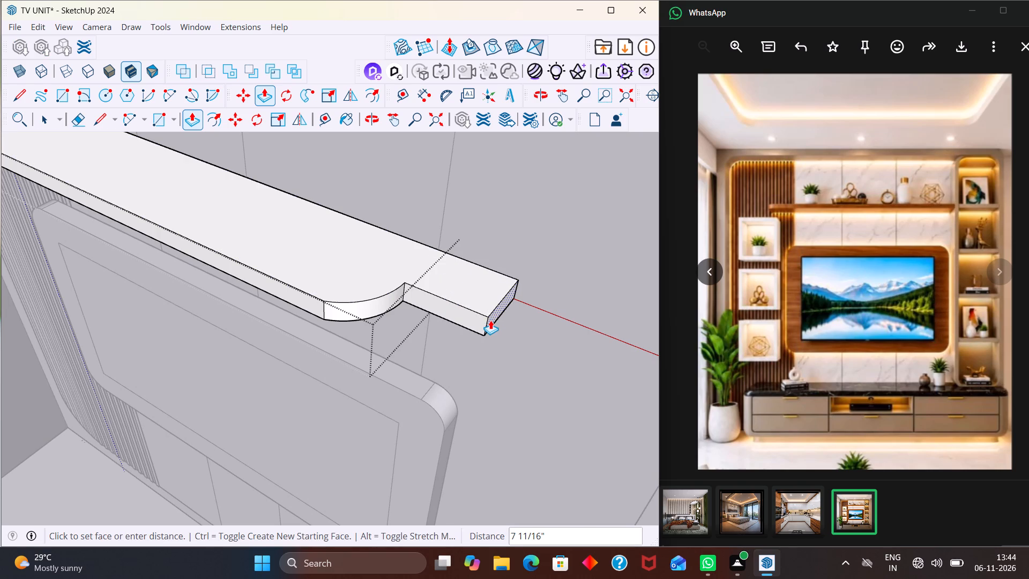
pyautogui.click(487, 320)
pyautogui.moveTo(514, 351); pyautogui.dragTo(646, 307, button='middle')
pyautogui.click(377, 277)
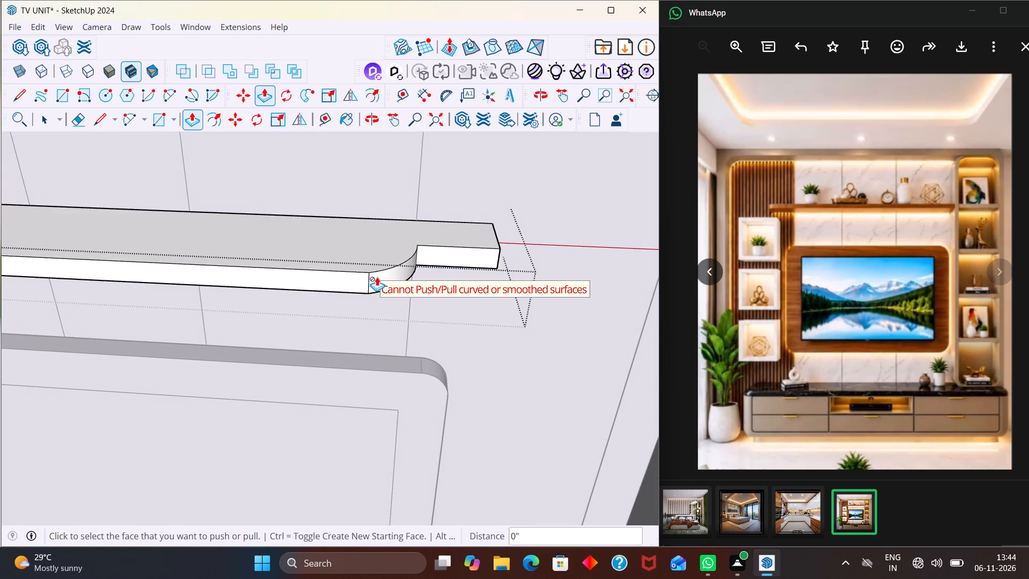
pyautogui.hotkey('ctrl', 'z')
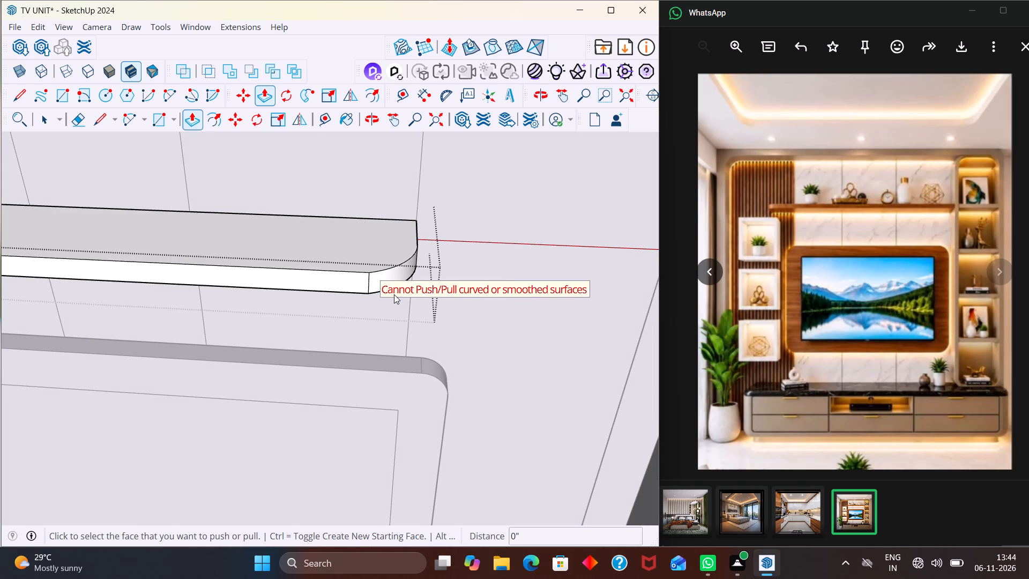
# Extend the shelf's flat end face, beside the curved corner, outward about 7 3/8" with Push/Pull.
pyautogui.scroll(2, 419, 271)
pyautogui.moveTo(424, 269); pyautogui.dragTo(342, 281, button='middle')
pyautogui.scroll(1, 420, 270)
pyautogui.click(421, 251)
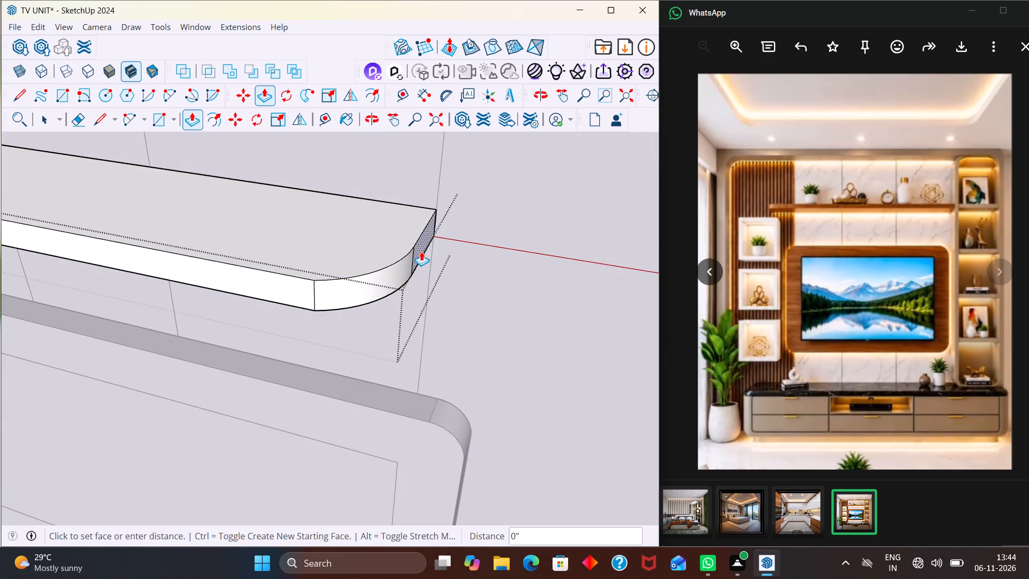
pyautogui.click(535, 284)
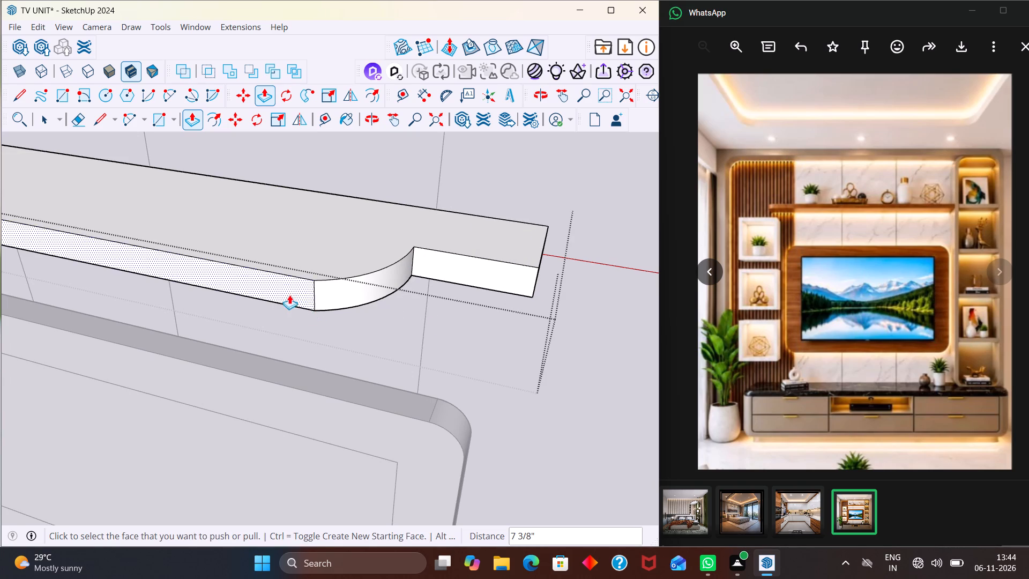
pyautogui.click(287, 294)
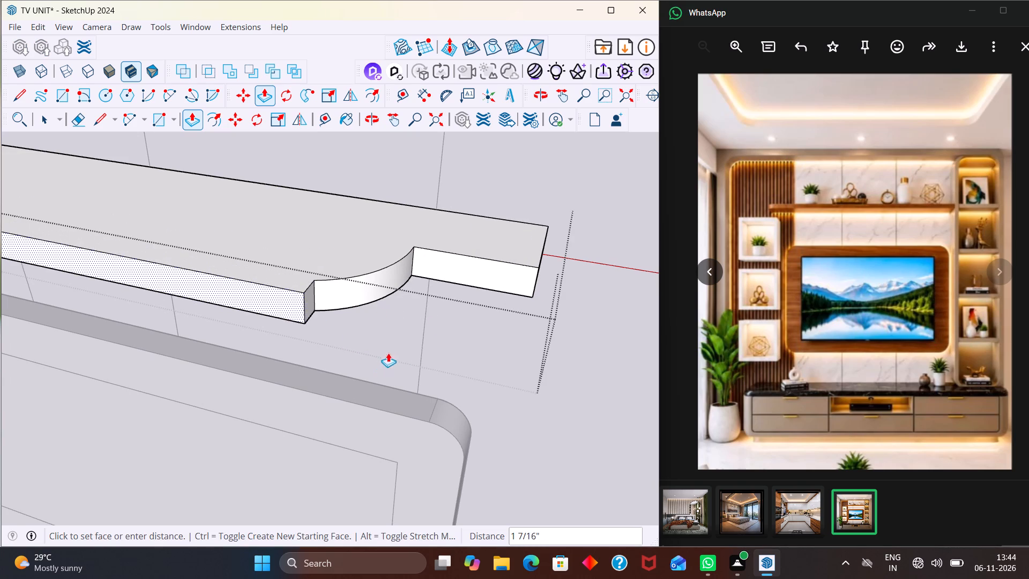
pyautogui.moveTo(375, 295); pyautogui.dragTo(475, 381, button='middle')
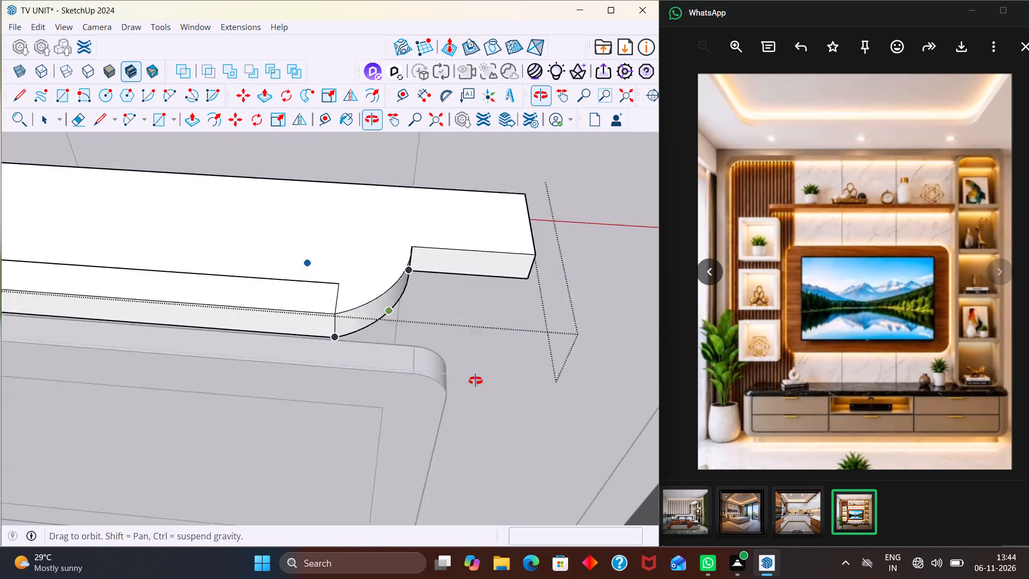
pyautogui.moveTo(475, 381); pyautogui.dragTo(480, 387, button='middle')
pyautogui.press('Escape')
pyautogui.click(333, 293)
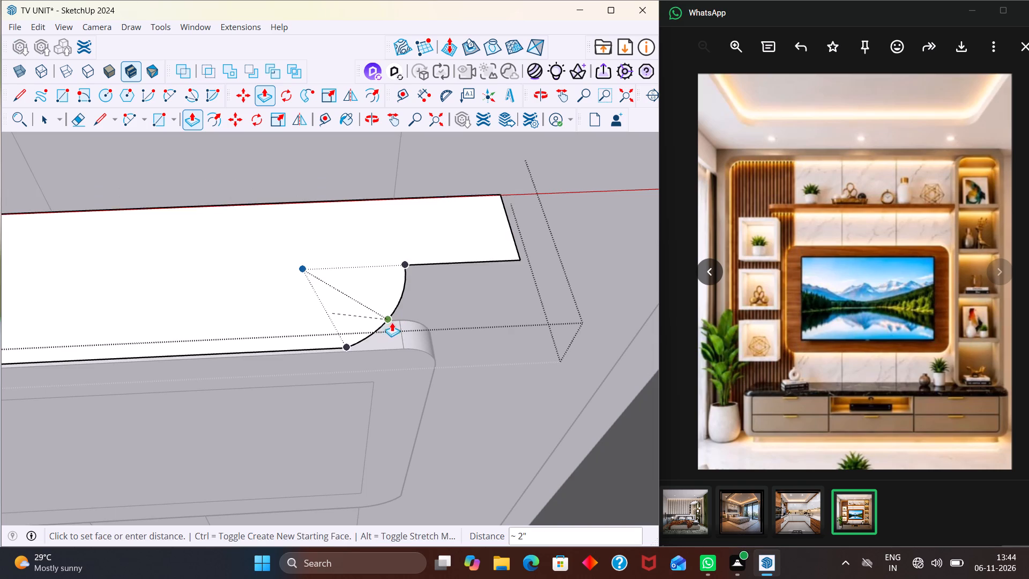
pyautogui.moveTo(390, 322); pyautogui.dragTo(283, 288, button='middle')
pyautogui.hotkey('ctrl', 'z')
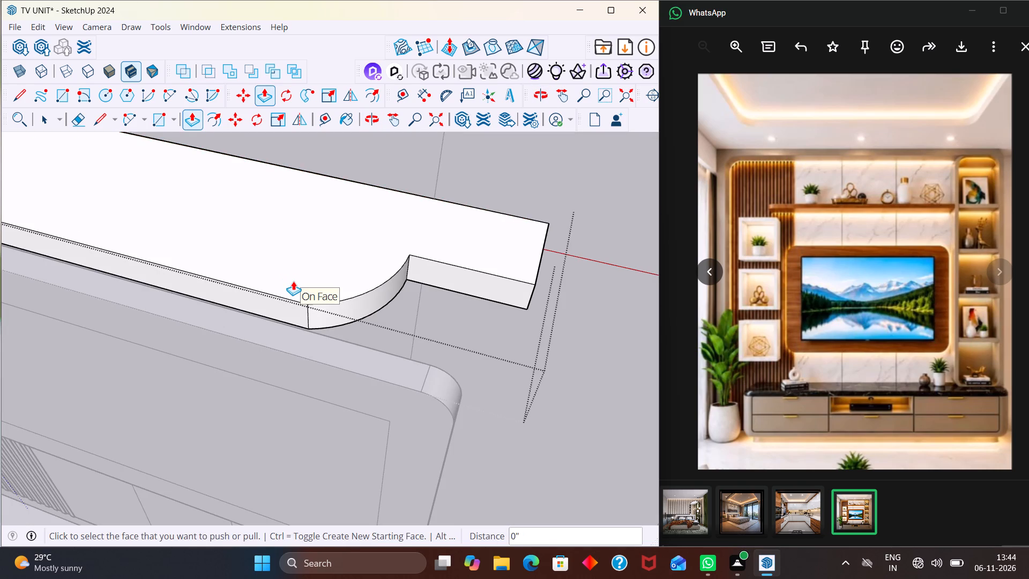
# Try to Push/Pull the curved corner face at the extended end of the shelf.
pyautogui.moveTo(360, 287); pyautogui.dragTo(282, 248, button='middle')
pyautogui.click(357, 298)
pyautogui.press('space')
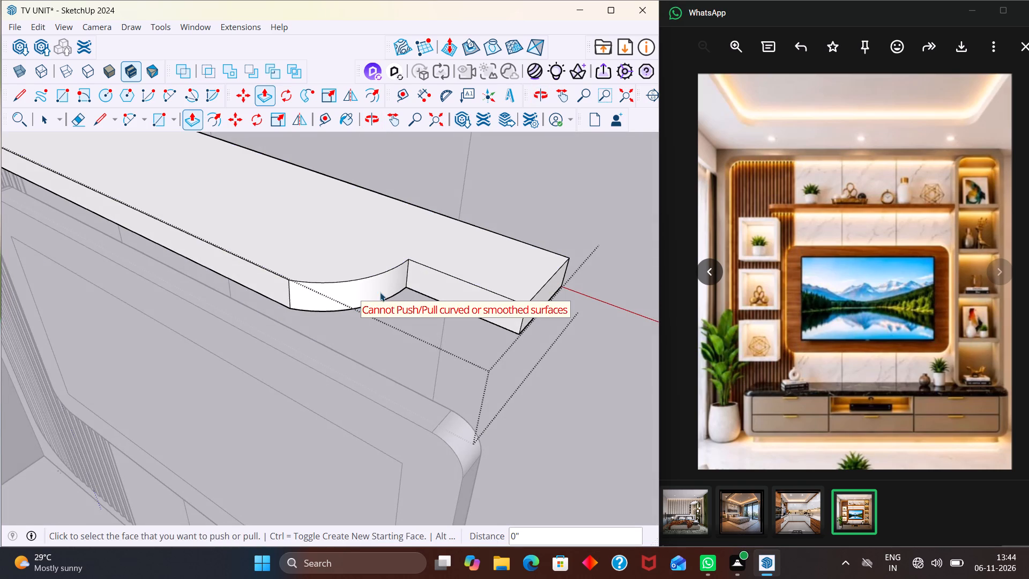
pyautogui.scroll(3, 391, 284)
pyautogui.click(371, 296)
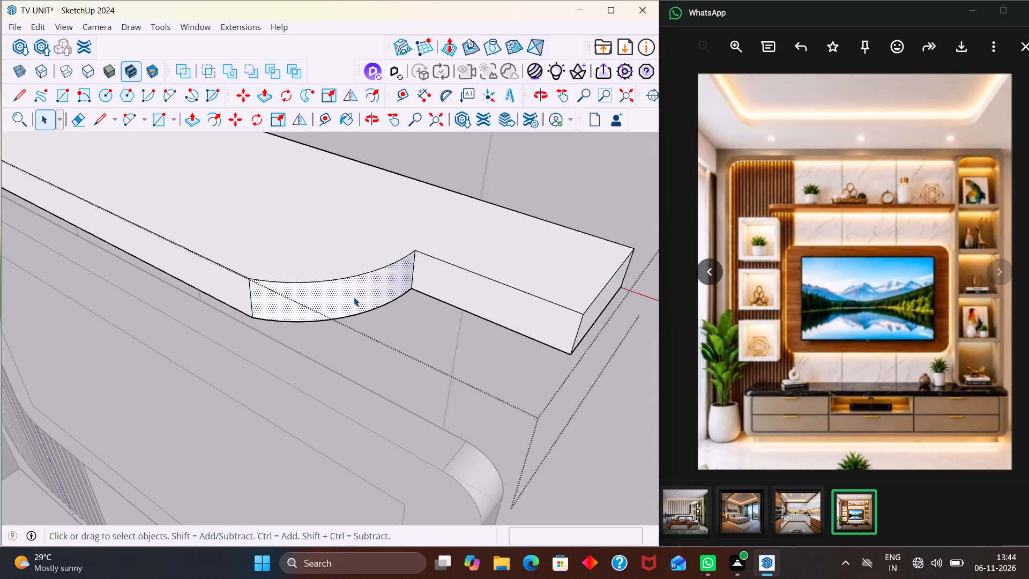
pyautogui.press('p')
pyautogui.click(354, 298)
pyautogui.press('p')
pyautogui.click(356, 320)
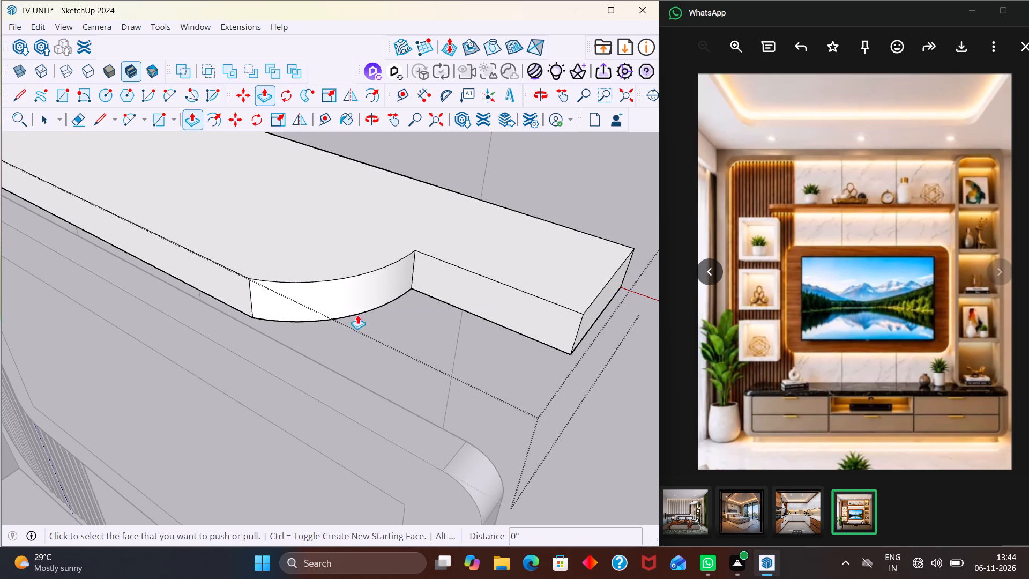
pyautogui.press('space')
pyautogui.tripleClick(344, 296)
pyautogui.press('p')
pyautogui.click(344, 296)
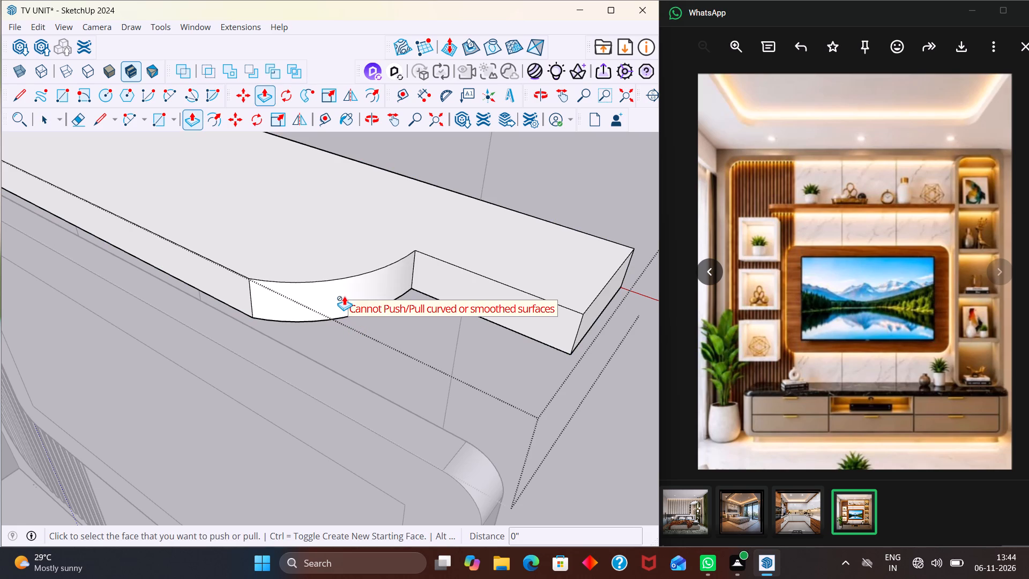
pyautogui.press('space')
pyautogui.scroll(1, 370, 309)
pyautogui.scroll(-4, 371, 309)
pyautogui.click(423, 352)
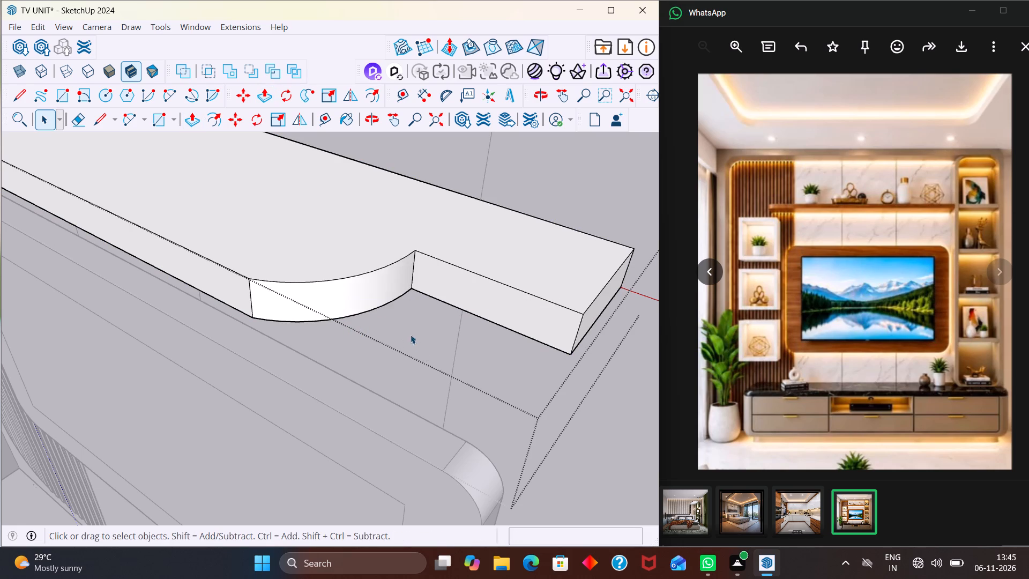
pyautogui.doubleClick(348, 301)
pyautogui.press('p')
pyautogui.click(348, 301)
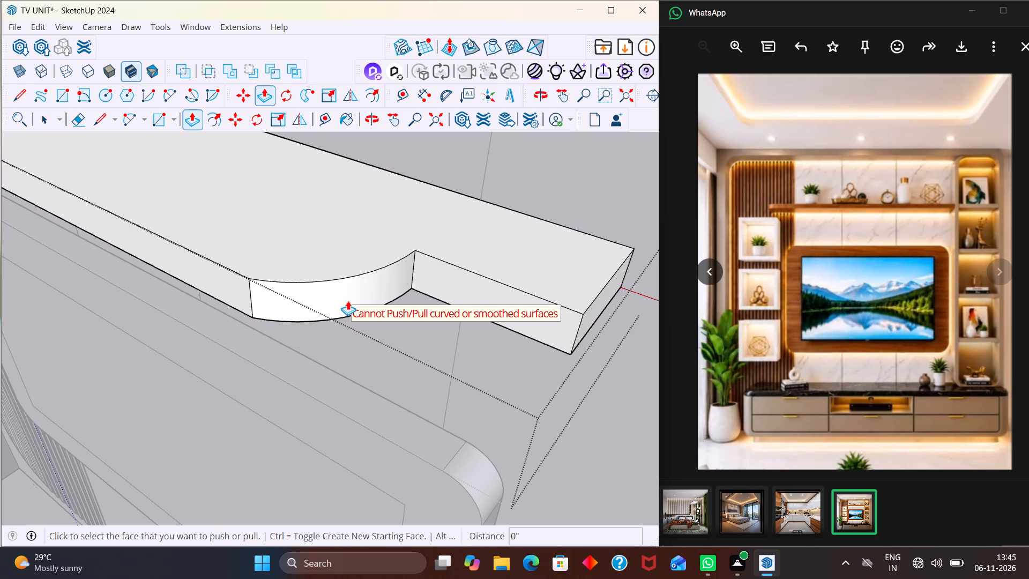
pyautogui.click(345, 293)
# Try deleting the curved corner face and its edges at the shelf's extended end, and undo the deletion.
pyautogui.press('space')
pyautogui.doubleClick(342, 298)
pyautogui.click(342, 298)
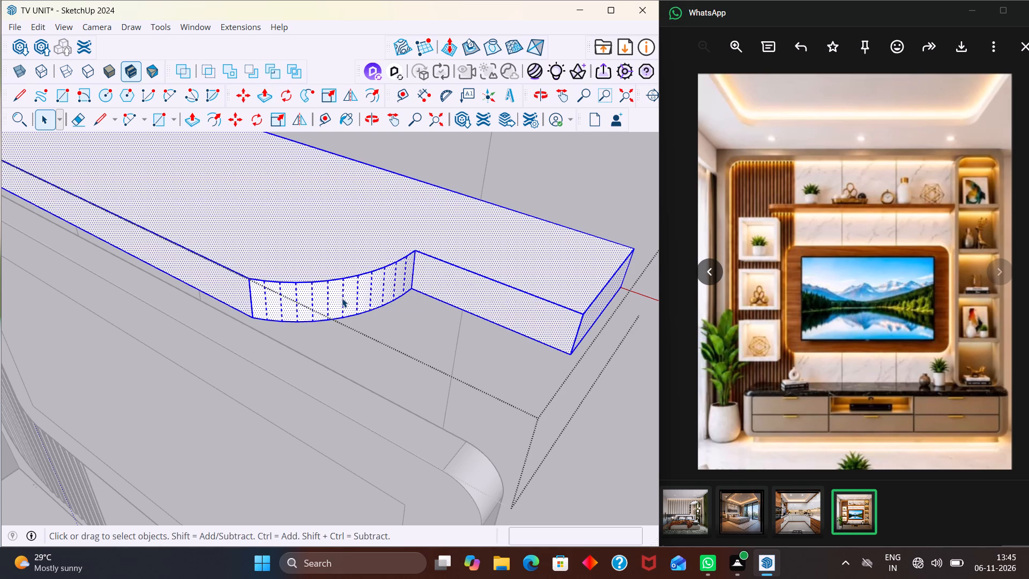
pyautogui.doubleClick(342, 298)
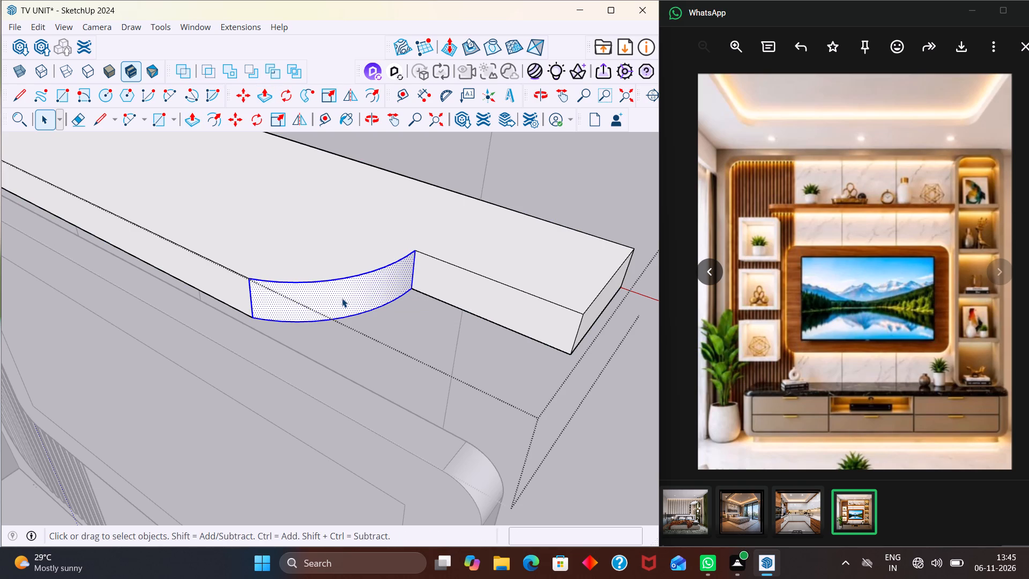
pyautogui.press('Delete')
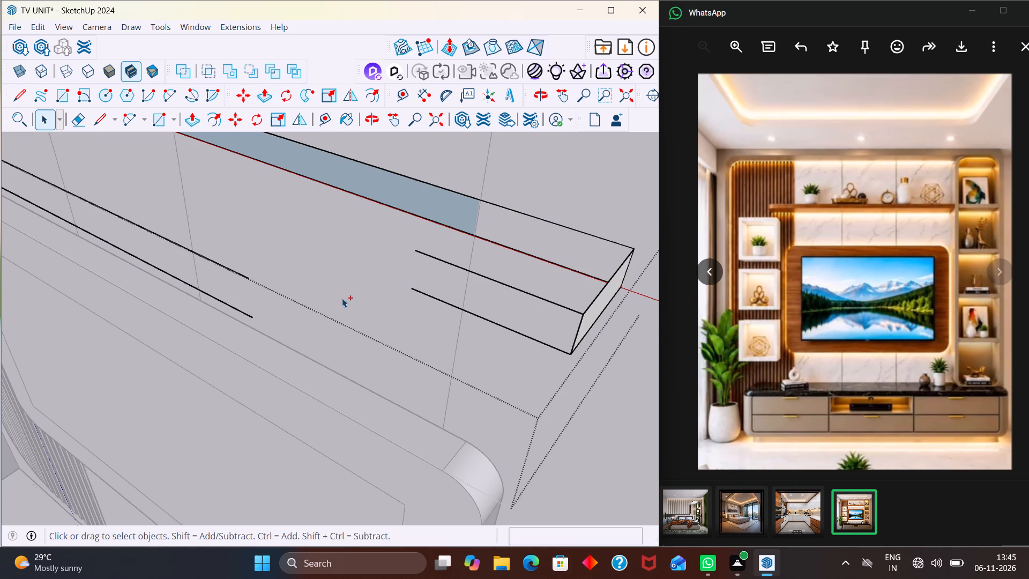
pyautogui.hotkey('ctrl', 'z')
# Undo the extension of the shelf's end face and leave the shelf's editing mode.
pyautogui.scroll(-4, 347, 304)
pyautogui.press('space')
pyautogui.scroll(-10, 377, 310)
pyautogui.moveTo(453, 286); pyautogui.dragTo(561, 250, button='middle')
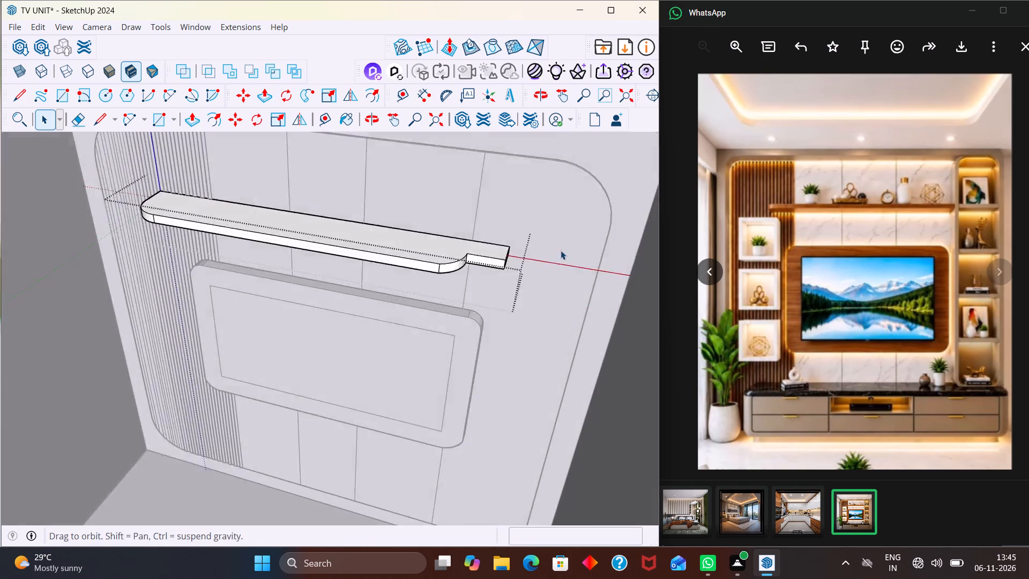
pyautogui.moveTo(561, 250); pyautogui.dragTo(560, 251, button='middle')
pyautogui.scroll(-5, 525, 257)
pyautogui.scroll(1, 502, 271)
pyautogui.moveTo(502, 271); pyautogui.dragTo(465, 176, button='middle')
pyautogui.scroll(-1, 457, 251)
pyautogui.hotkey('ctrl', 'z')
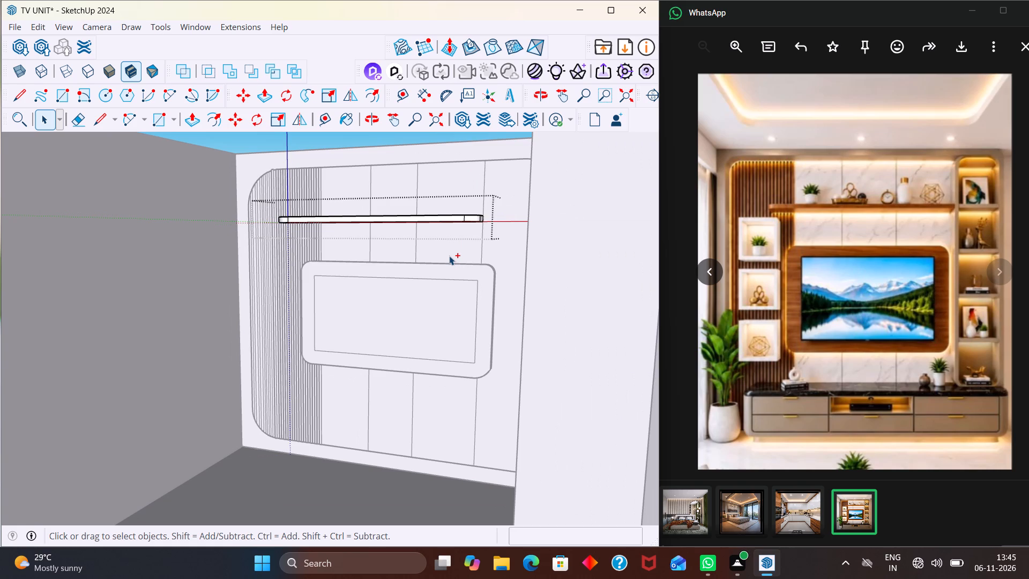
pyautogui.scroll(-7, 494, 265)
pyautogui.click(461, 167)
# Open the shelf above the TV back panel for editing.
pyautogui.moveTo(434, 238); pyautogui.dragTo(516, 257, button='middle')
pyautogui.scroll(3, 387, 227)
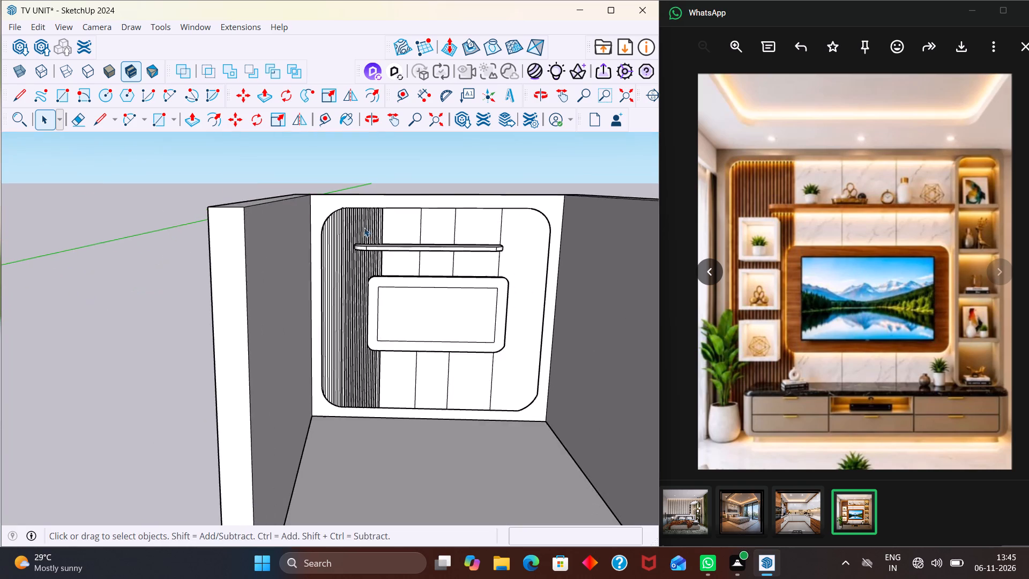
pyautogui.scroll(6, 364, 227)
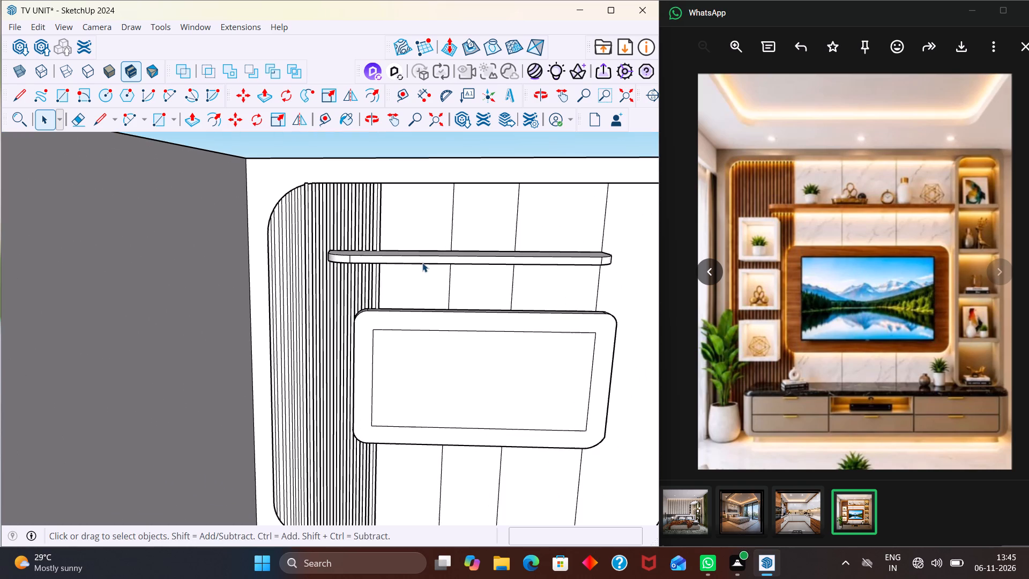
pyautogui.doubleClick(422, 261)
pyautogui.moveTo(427, 264); pyautogui.dragTo(333, 300, button='middle')
pyautogui.scroll(1, 333, 300)
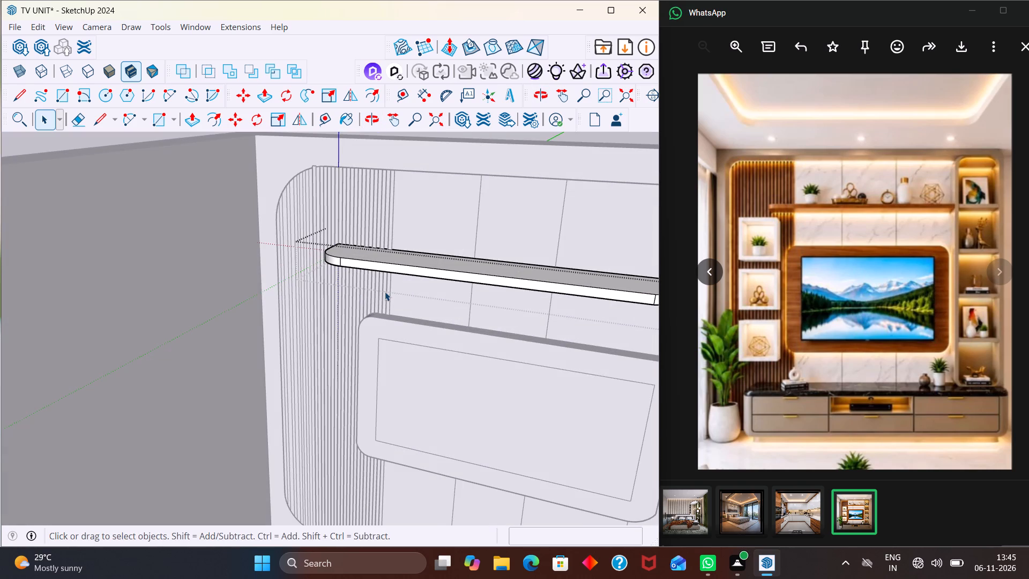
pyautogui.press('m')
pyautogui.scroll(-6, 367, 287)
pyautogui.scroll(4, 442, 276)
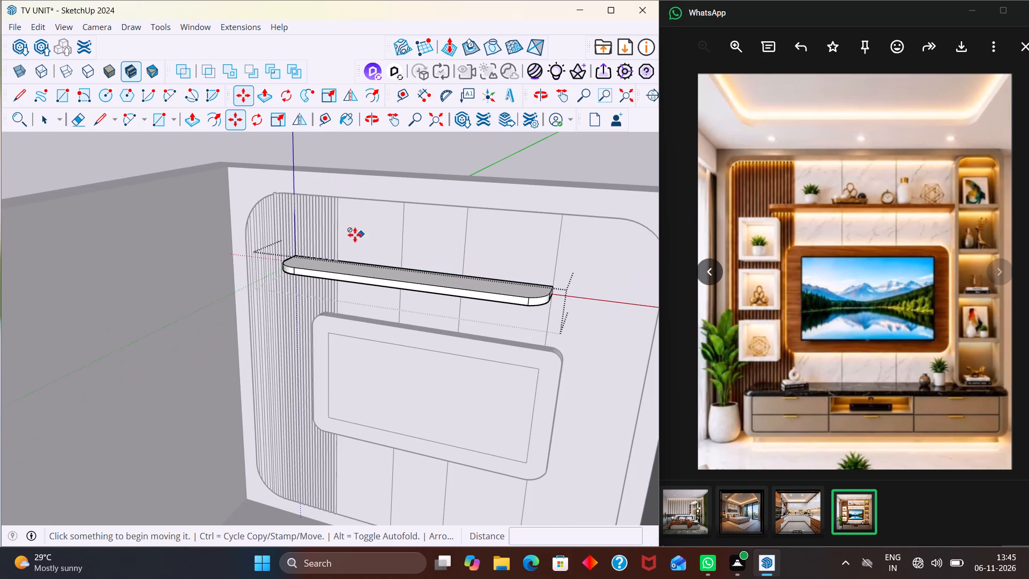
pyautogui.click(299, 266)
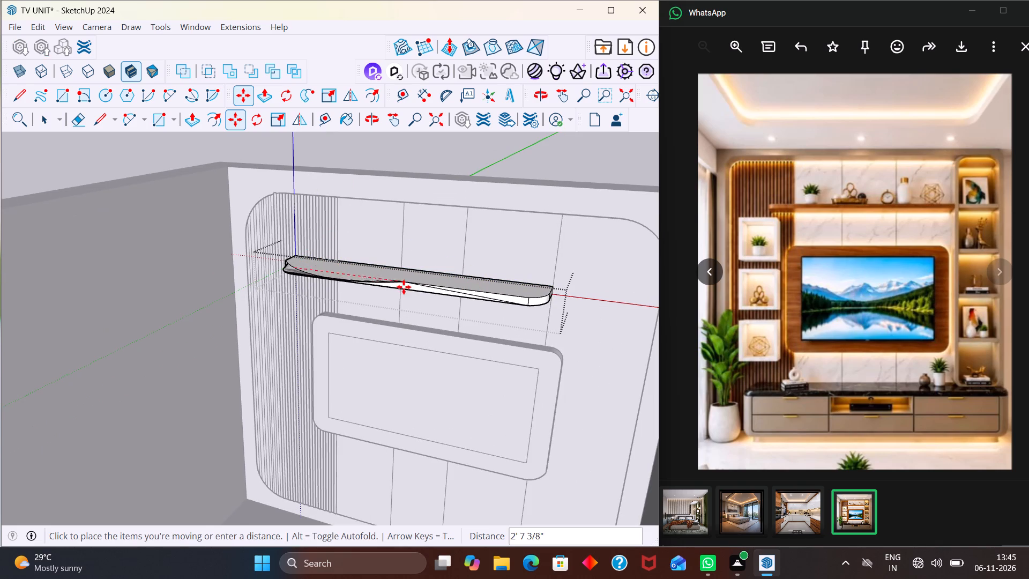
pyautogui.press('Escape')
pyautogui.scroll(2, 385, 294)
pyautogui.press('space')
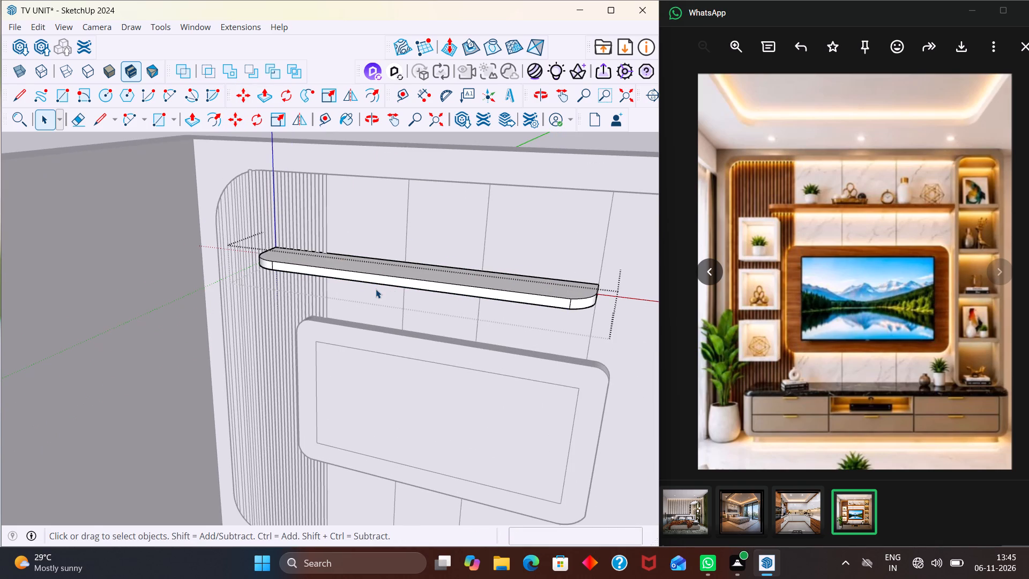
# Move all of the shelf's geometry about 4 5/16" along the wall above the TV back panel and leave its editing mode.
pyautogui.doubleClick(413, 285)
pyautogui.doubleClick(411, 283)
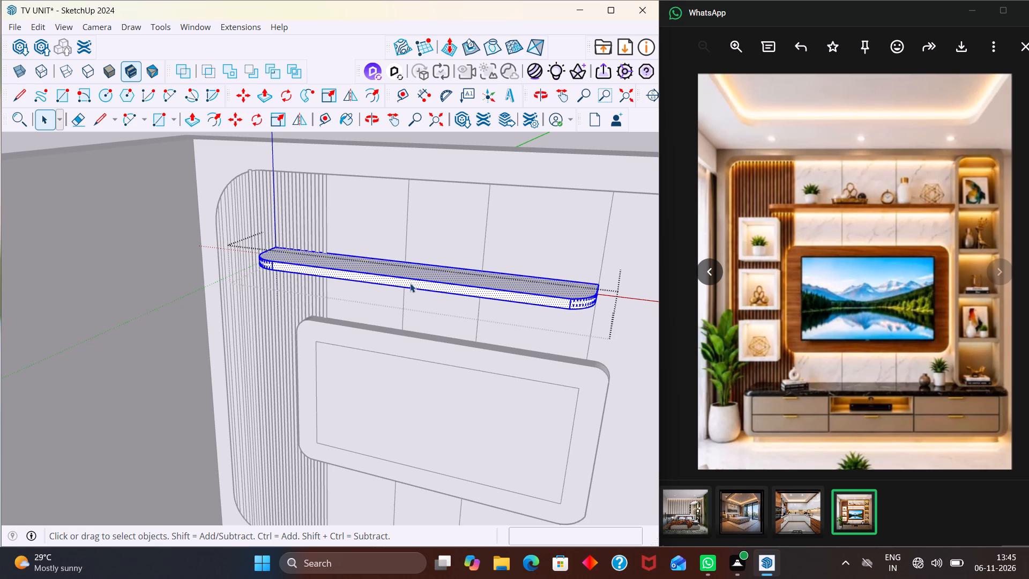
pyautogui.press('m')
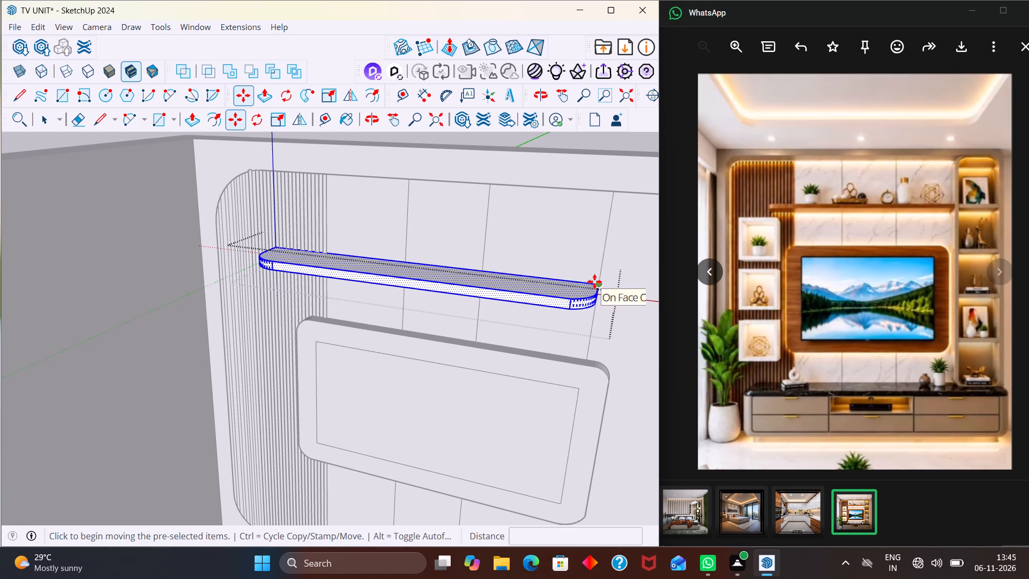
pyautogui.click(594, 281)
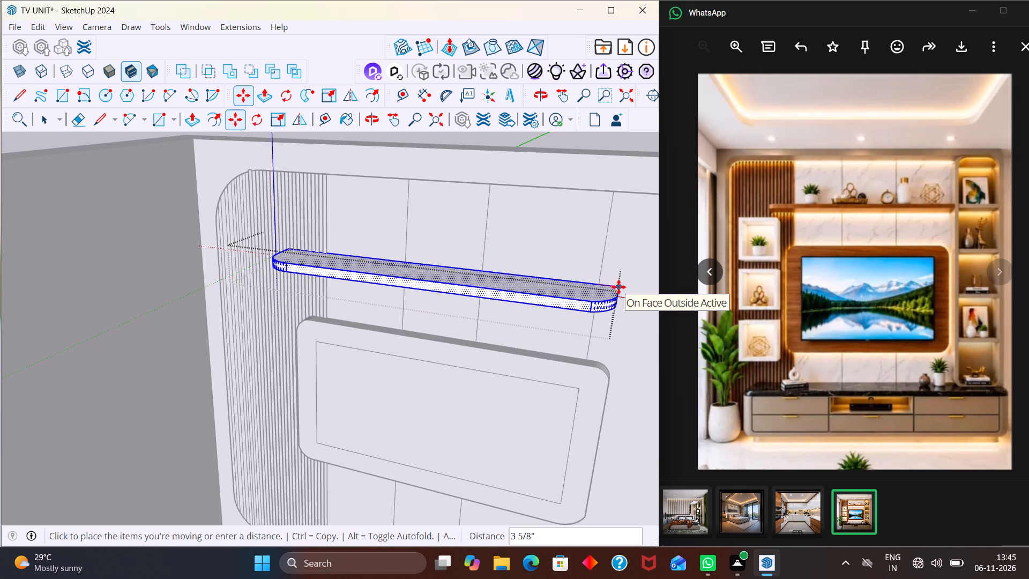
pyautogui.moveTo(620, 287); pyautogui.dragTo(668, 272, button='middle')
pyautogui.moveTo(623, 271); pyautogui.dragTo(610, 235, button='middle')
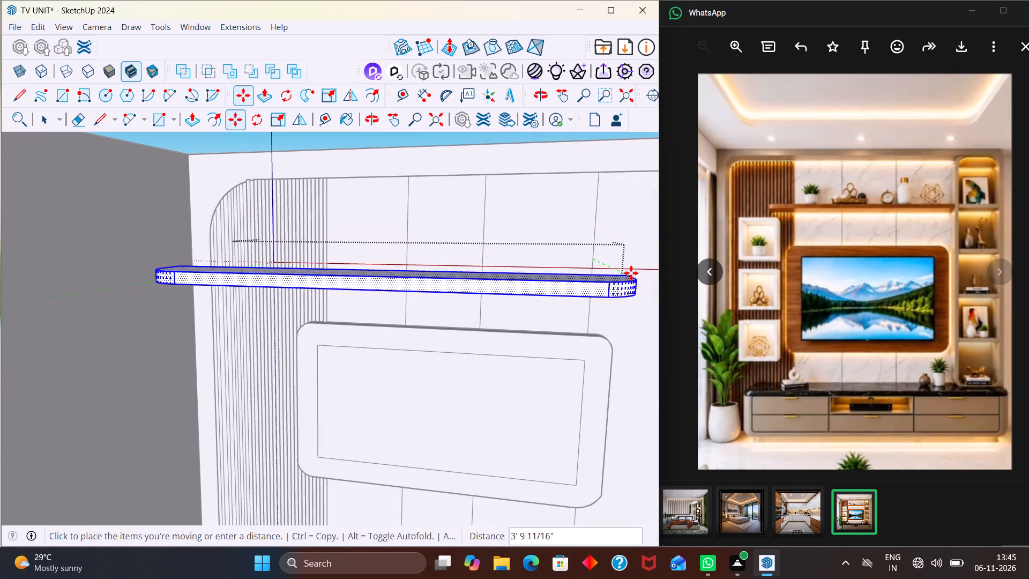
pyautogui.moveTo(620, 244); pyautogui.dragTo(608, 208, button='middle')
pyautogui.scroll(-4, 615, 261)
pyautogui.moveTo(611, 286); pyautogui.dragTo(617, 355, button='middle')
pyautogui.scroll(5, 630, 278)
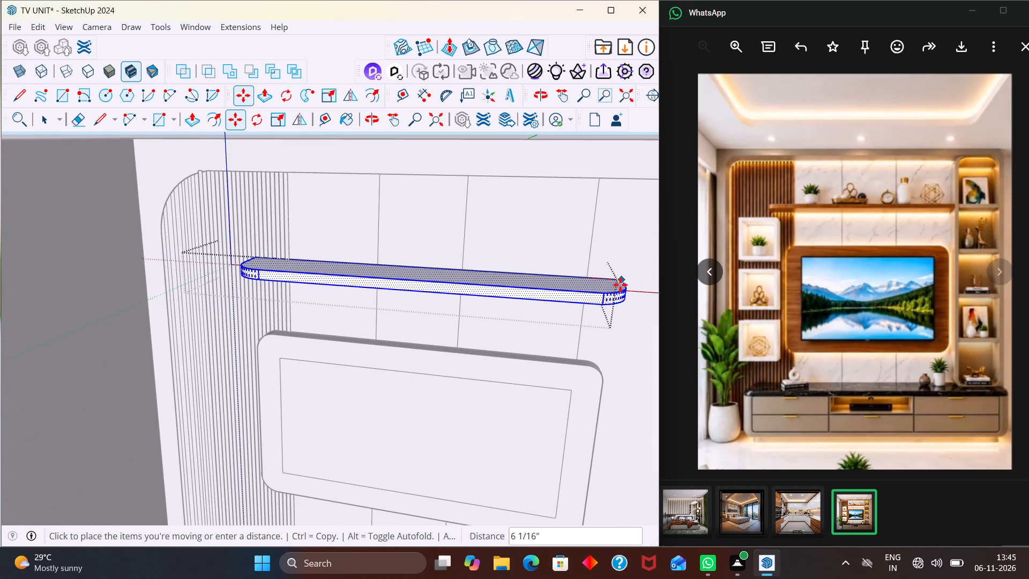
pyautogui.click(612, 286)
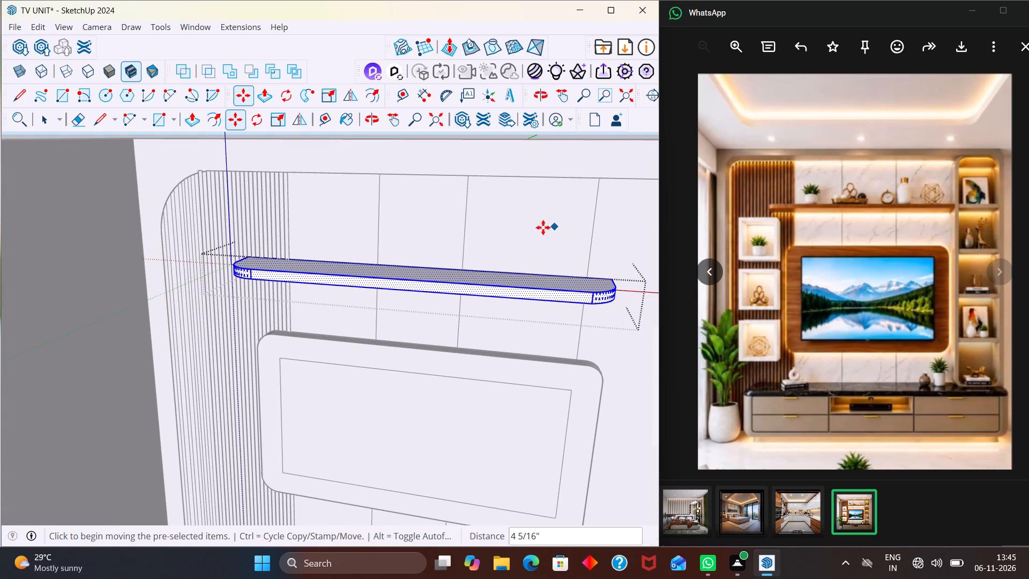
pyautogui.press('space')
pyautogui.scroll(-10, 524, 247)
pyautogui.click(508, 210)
# Examine the shelf's alignment with the TV back panel and the wall panelling, from an angle and from the front.
pyautogui.moveTo(527, 289); pyautogui.dragTo(448, 331, button='middle')
pyautogui.scroll(3, 432, 301)
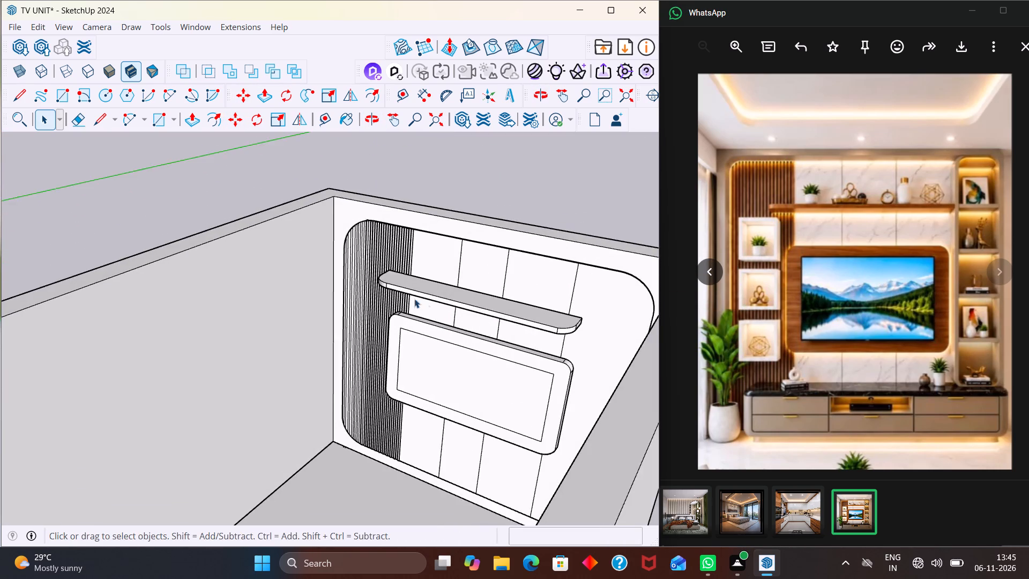
pyautogui.moveTo(423, 305); pyautogui.dragTo(502, 298, button='middle')
pyautogui.scroll(2, 333, 262)
pyautogui.moveTo(470, 301); pyautogui.dragTo(459, 226, button='middle')
pyautogui.scroll(-3, 461, 246)
pyautogui.moveTo(450, 273); pyautogui.dragTo(517, 253, button='middle')
pyautogui.scroll(2, 602, 249)
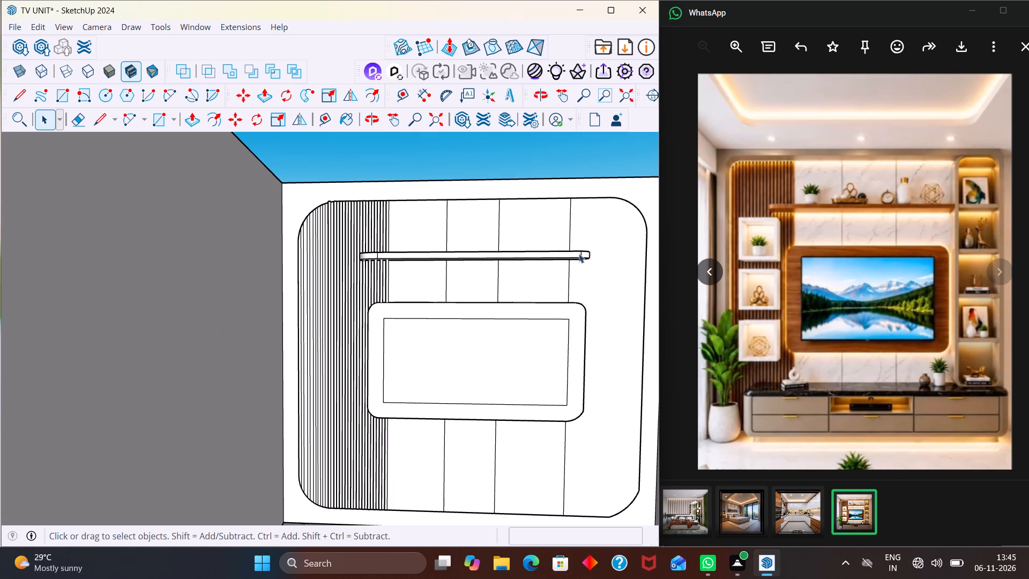
pyautogui.scroll(2, 607, 255)
pyautogui.moveTo(601, 255); pyautogui.dragTo(577, 273, button='middle')
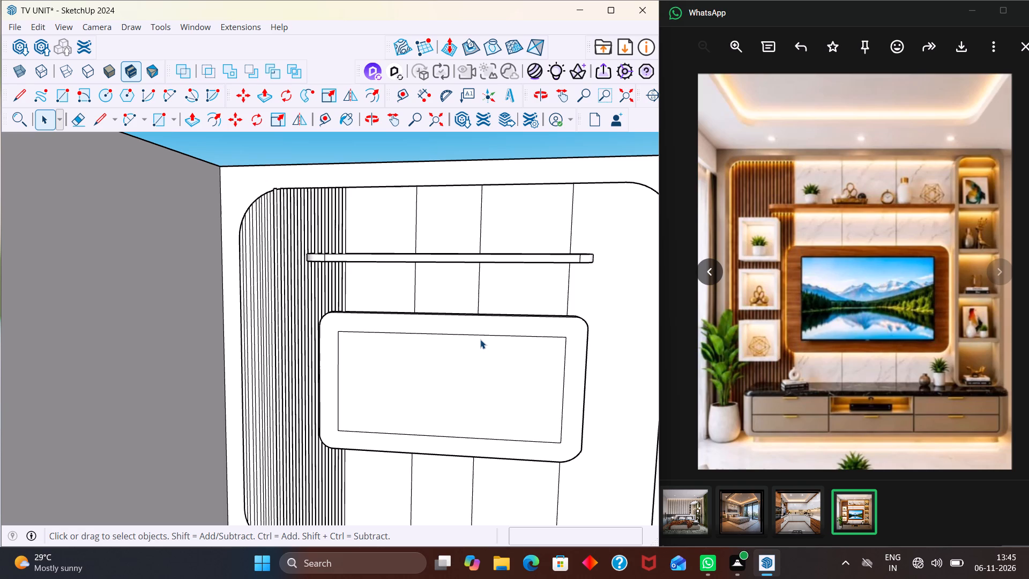
pyautogui.scroll(-2, 514, 315)
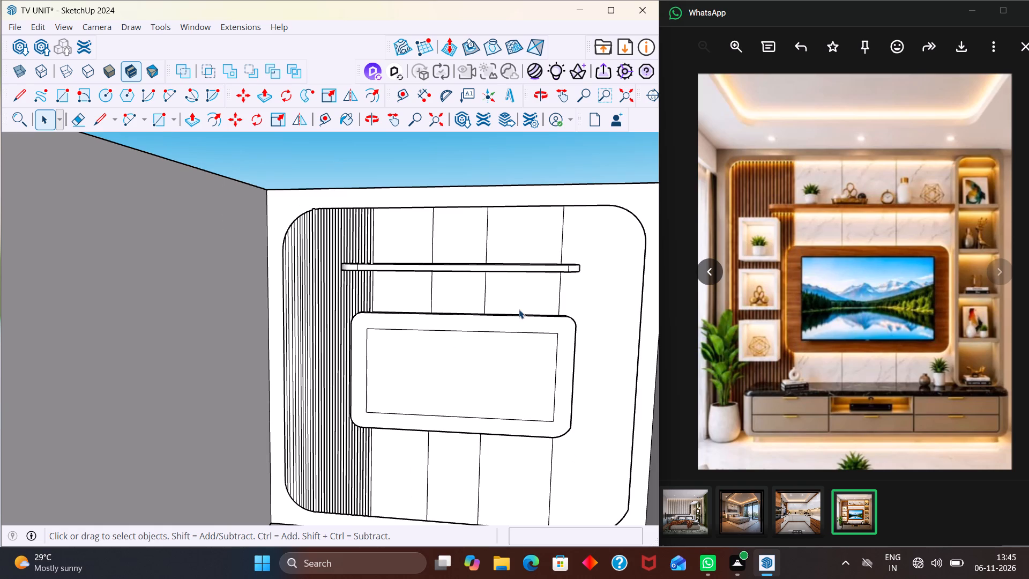
# Undo the shelf move and the earlier edits back through the inner screen outline on the TV back panel.
pyautogui.hotkey('ctrl', 'z')
pyautogui.hotkey('ctrl', 'z')
pyautogui.hotkey('ctrl', 'z')
pyautogui.hotkey('ctrl', 'z')
pyautogui.hotkey('ctrl', 'z')
pyautogui.hotkey('ctrl', 'z')
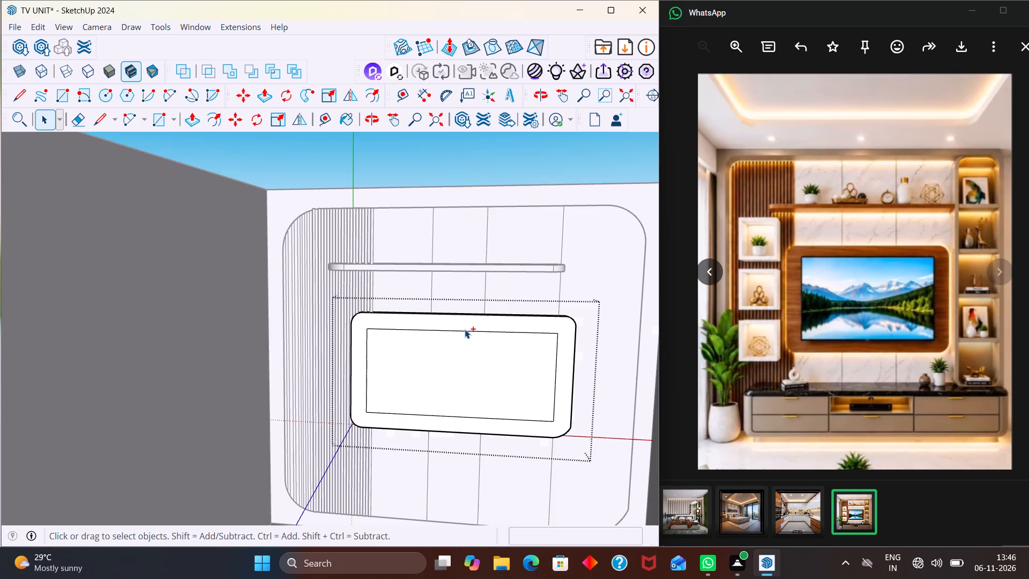
pyautogui.hotkey('ctrl', 'z')
pyautogui.hotkey('ctrl', 'z')
pyautogui.hotkey('ctrl', 'z')
pyautogui.hotkey('ctrl', 'z')
pyautogui.hotkey('ctrl', 'z')
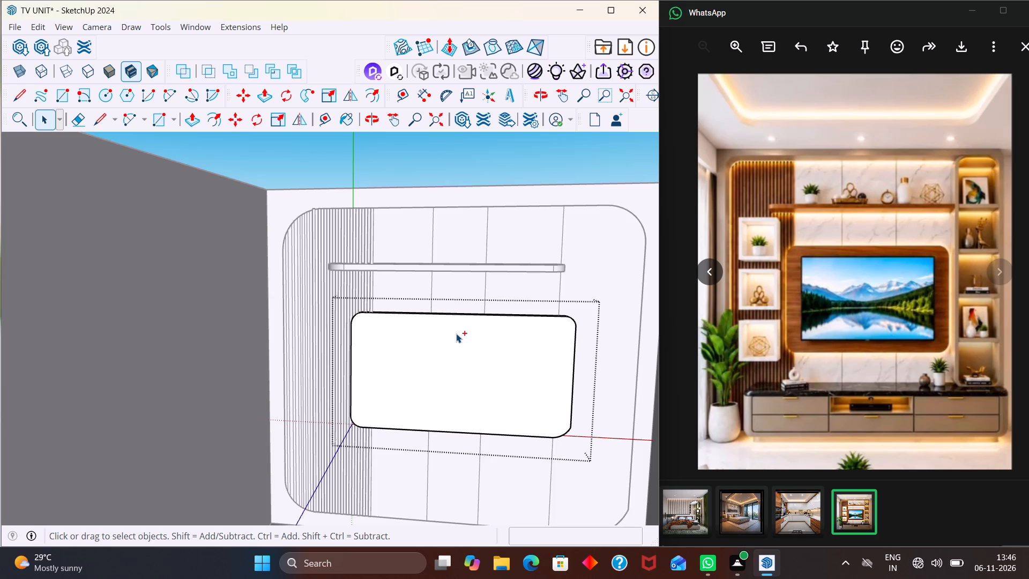
# Undo the TV back panel's rounded corners and thickness, back to the flat rectangle on the wall.
pyautogui.hotkey('ctrl', 'z')
pyautogui.hotkey('ctrl', 'z')
pyautogui.hotkey('ctrl', 'z')
pyautogui.hotkey('ctrl', 'z')
pyautogui.hotkey('ctrl', 'z')
pyautogui.hotkey('ctrl', 'z')
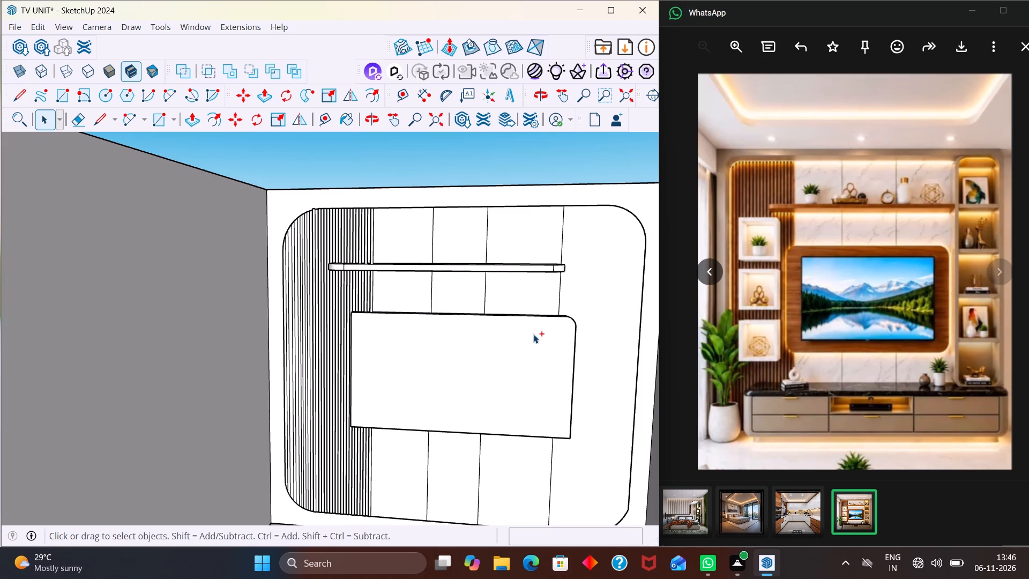
pyautogui.hotkey('ctrl', 'z')
pyautogui.hotkey('ctrl', 'z')
pyautogui.hotkey('ctrl', 'z')
pyautogui.hotkey('ctrl', 'z')
pyautogui.hotkey('ctrl', 'z')
pyautogui.hotkey('ctrl', 'z')
pyautogui.hotkey('ctrl', 'z')
pyautogui.hotkey('ctrl', 'z')
pyautogui.hotkey('ctrl', 'z')
pyautogui.hotkey('ctrl', 'z')
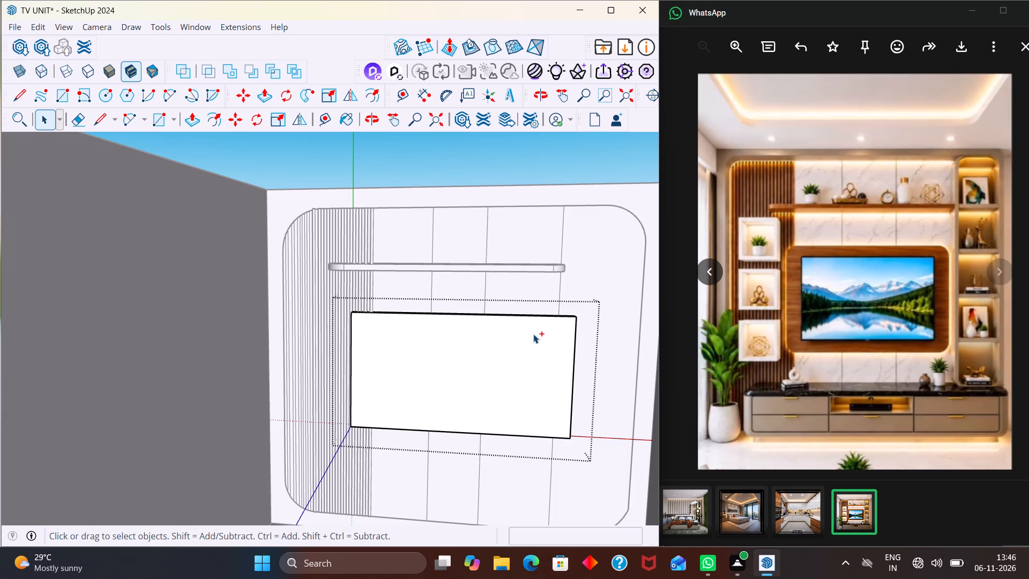
pyautogui.hotkey('ctrl', 'z')
pyautogui.hotkey('ctrl', 'z')
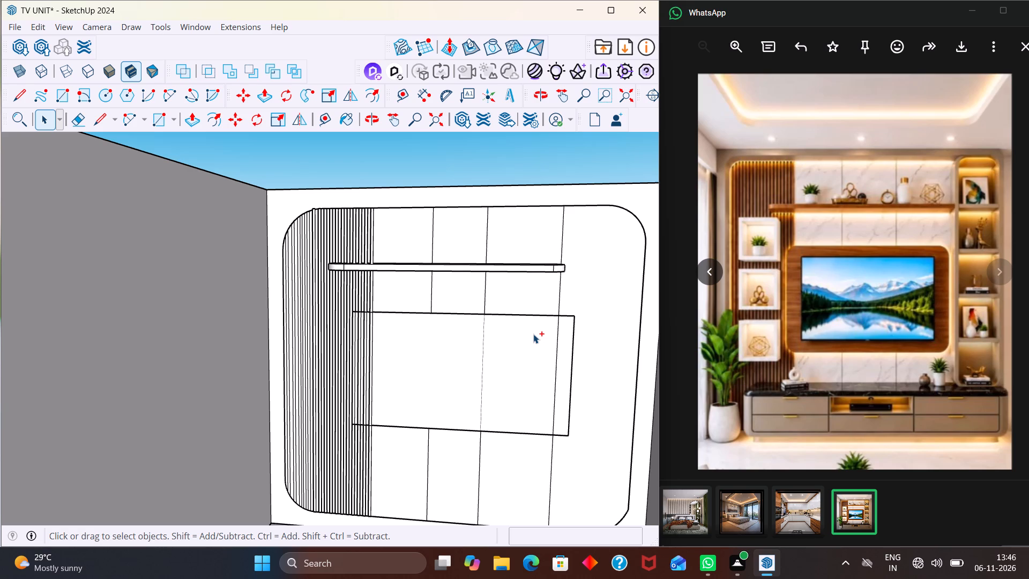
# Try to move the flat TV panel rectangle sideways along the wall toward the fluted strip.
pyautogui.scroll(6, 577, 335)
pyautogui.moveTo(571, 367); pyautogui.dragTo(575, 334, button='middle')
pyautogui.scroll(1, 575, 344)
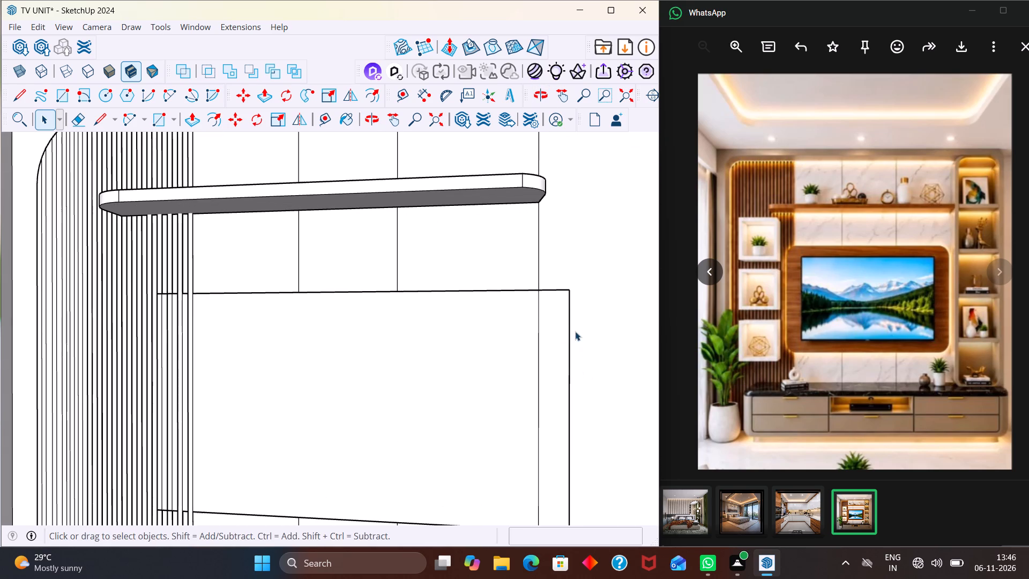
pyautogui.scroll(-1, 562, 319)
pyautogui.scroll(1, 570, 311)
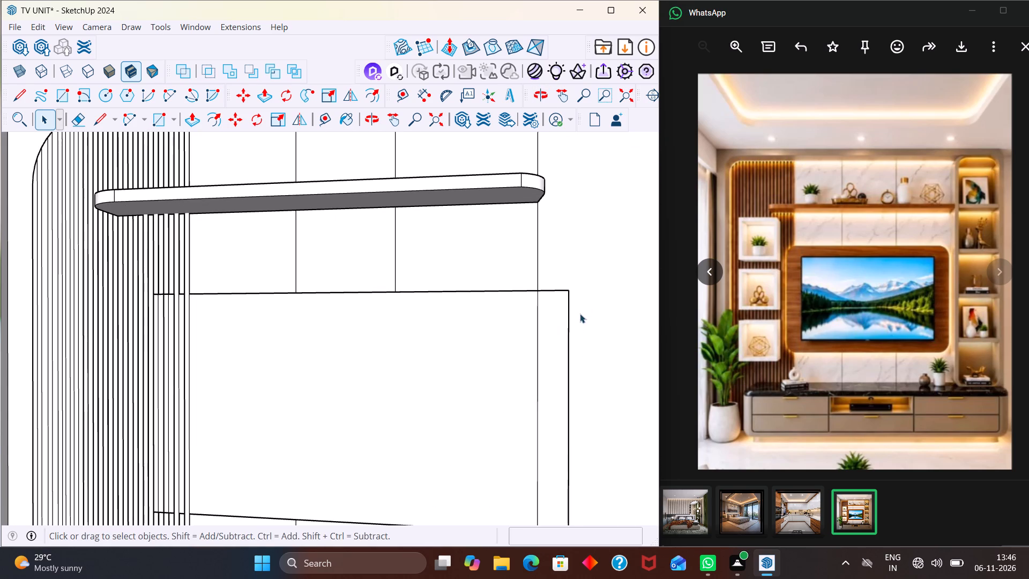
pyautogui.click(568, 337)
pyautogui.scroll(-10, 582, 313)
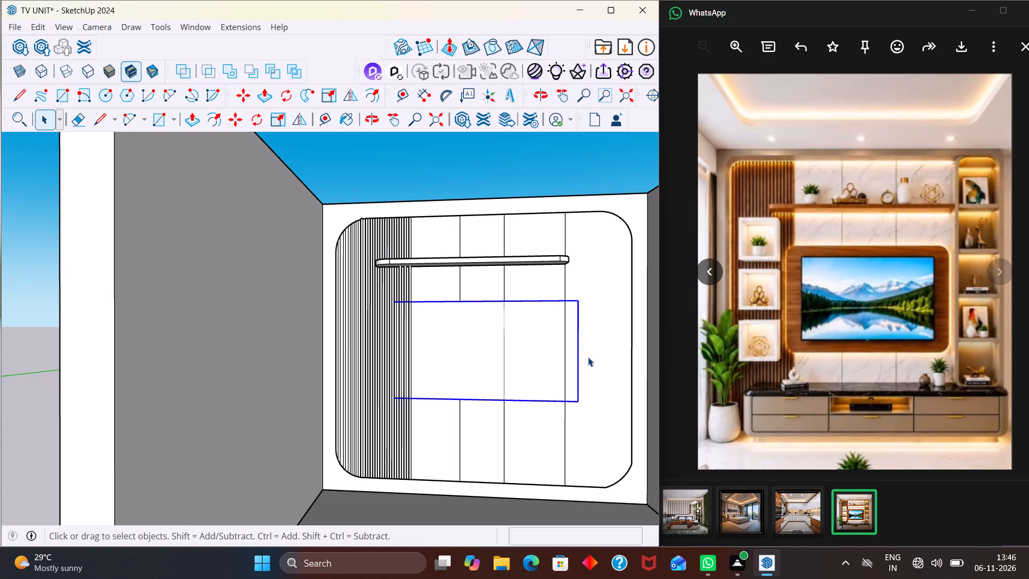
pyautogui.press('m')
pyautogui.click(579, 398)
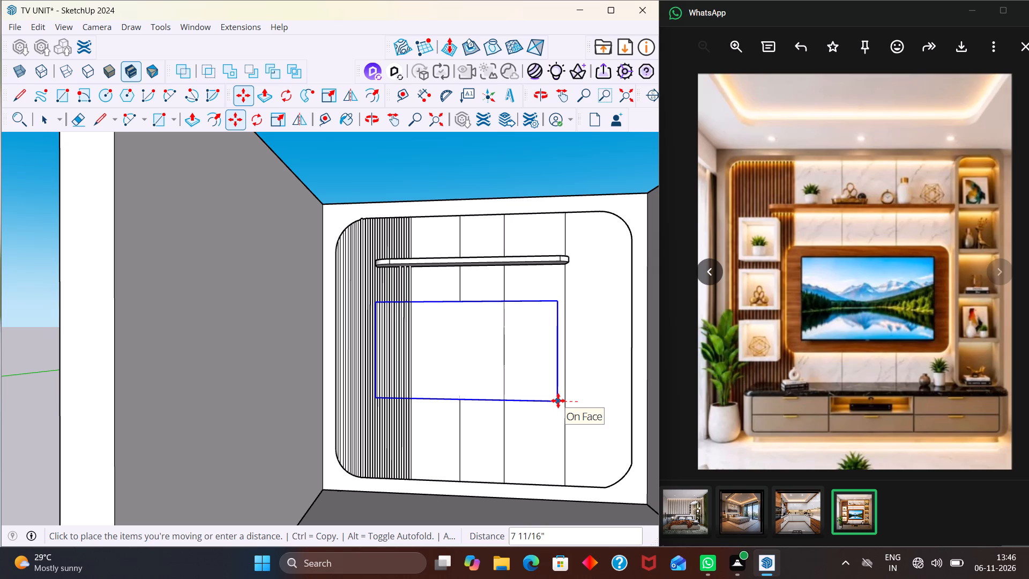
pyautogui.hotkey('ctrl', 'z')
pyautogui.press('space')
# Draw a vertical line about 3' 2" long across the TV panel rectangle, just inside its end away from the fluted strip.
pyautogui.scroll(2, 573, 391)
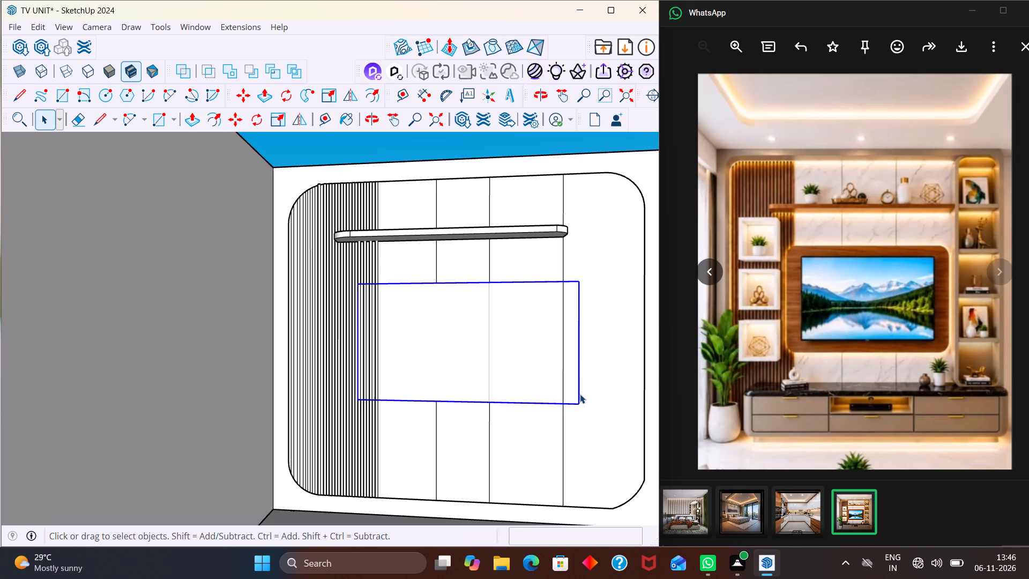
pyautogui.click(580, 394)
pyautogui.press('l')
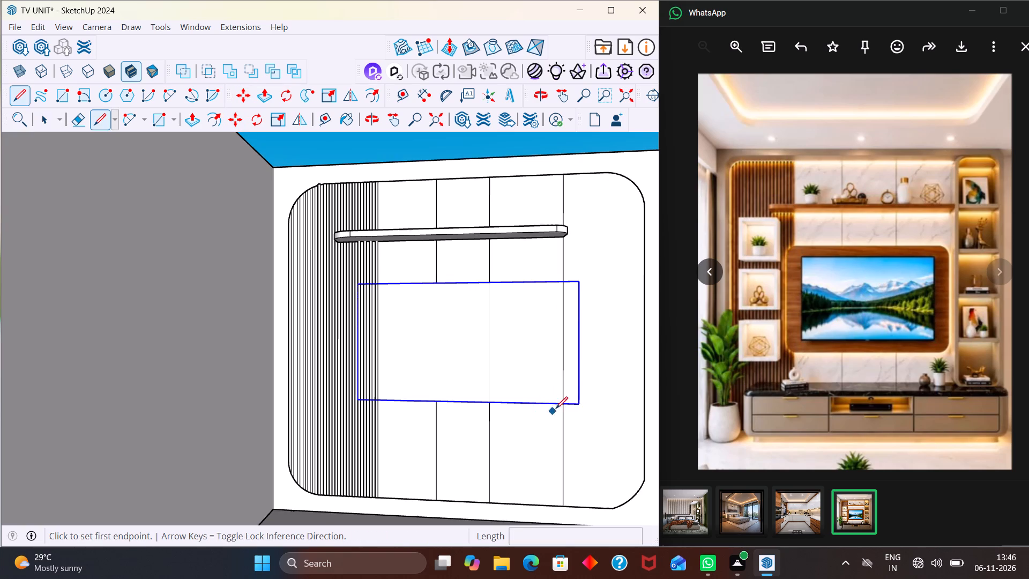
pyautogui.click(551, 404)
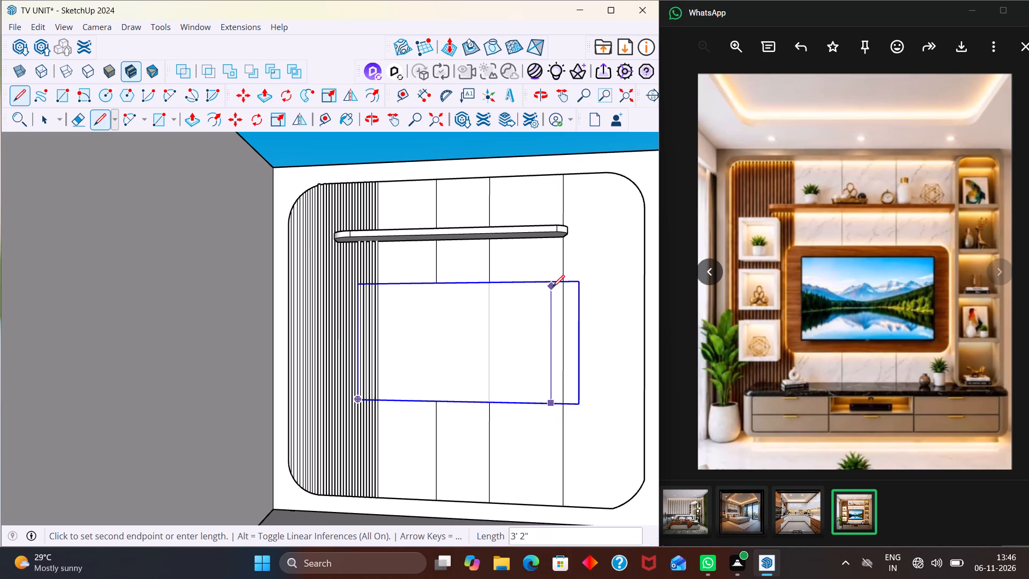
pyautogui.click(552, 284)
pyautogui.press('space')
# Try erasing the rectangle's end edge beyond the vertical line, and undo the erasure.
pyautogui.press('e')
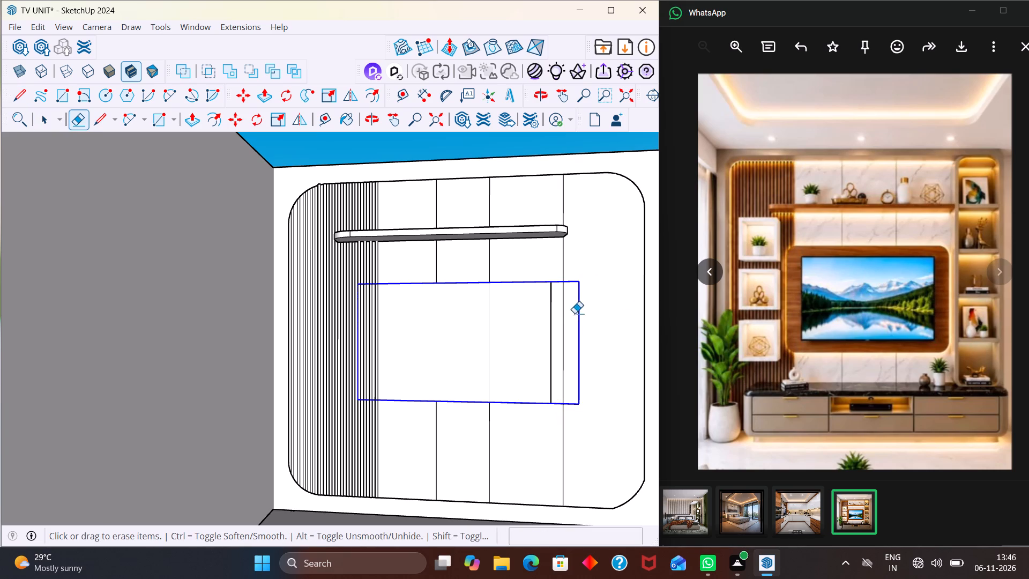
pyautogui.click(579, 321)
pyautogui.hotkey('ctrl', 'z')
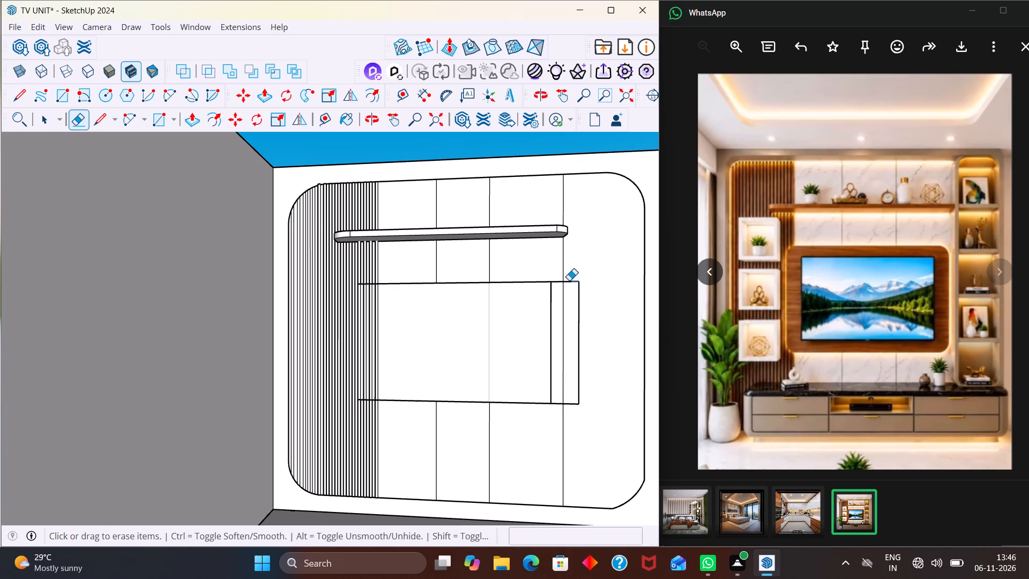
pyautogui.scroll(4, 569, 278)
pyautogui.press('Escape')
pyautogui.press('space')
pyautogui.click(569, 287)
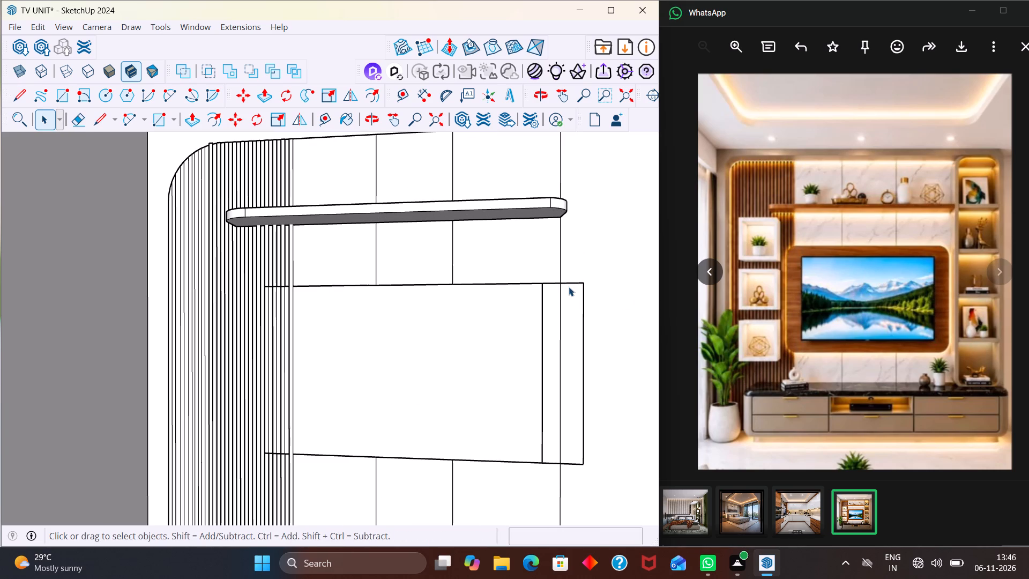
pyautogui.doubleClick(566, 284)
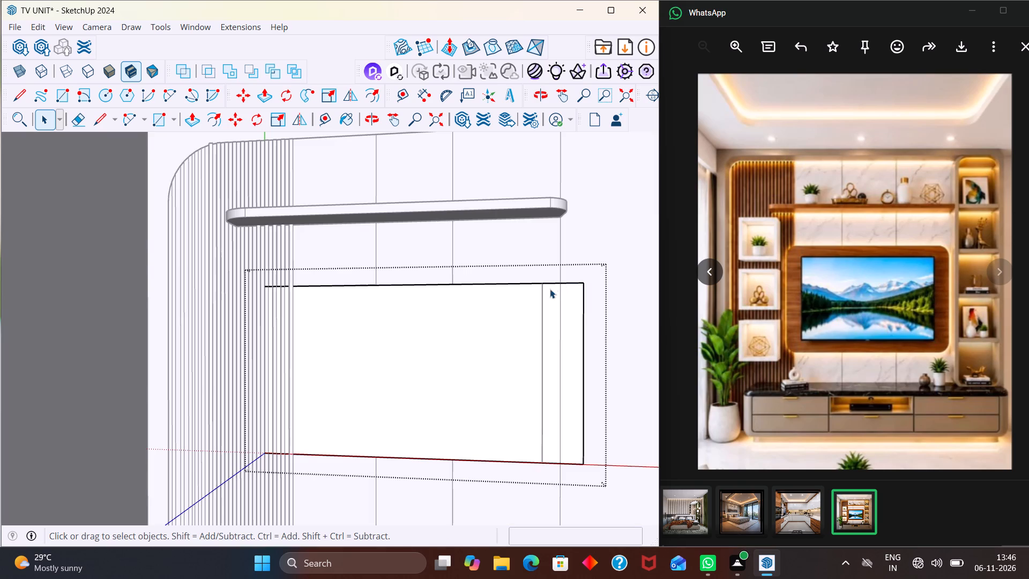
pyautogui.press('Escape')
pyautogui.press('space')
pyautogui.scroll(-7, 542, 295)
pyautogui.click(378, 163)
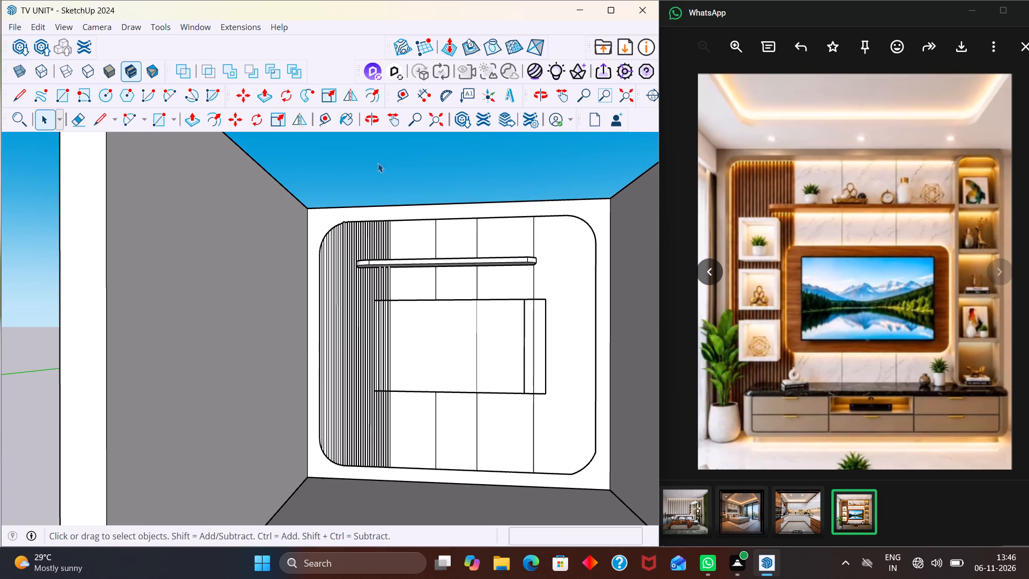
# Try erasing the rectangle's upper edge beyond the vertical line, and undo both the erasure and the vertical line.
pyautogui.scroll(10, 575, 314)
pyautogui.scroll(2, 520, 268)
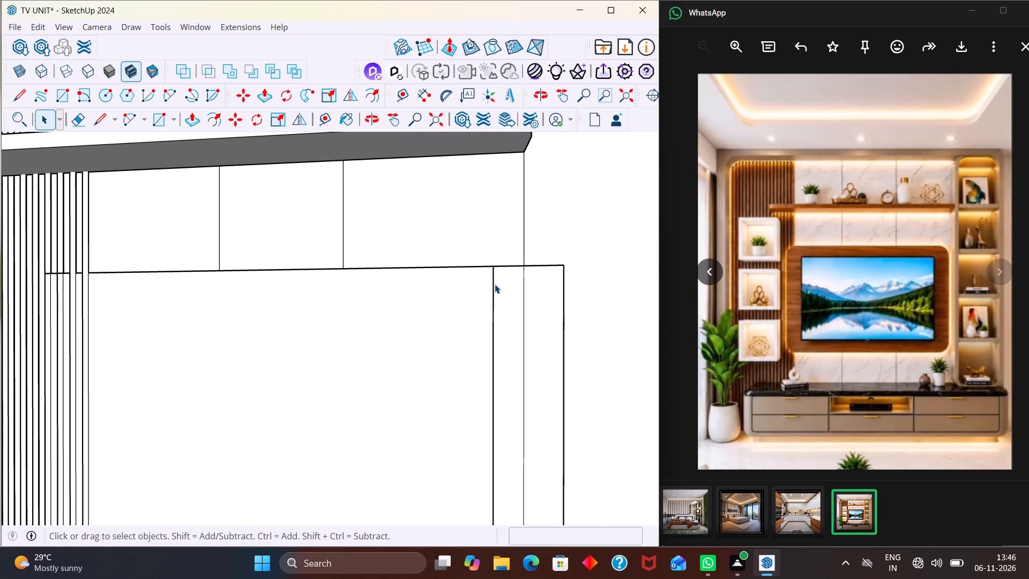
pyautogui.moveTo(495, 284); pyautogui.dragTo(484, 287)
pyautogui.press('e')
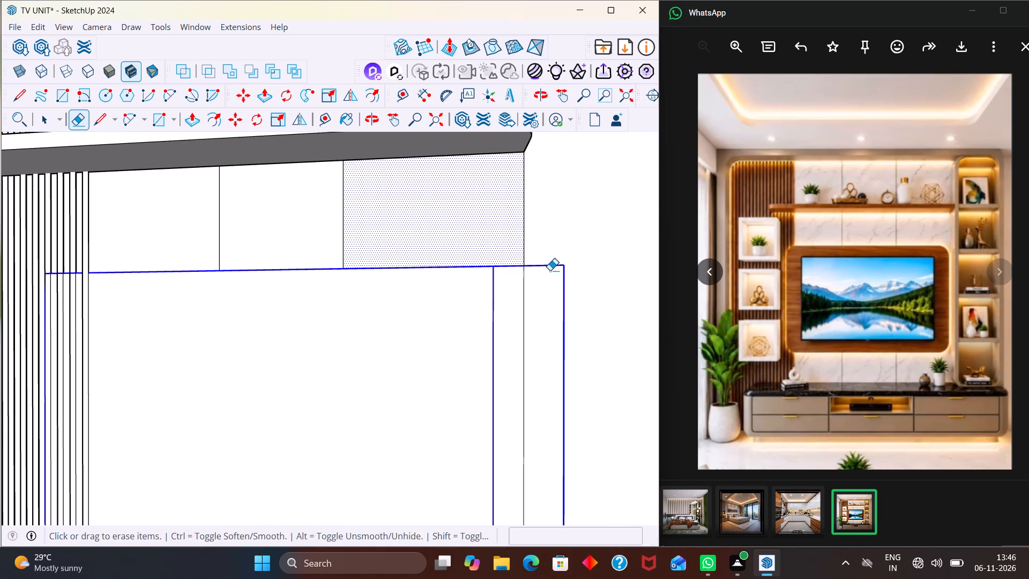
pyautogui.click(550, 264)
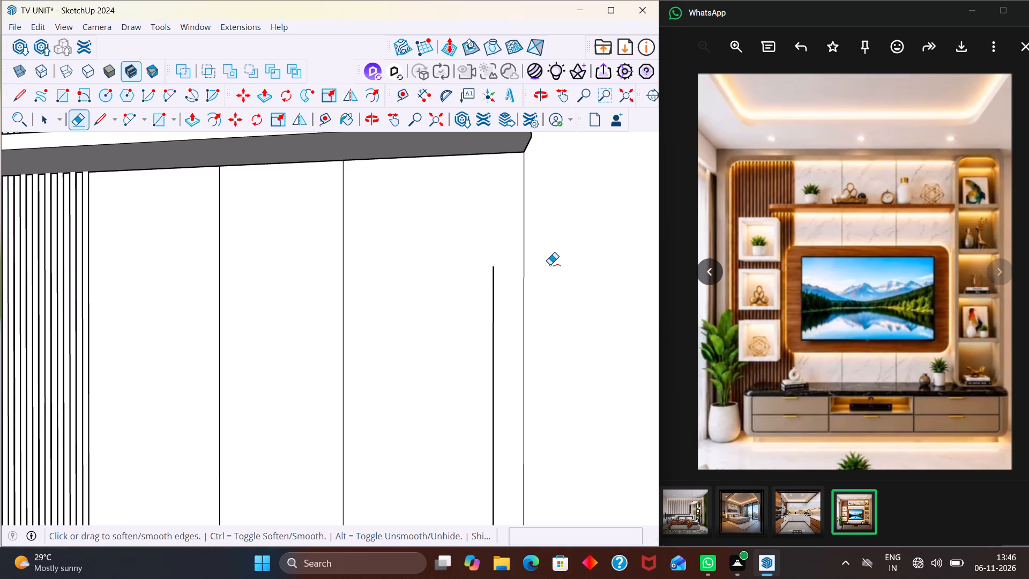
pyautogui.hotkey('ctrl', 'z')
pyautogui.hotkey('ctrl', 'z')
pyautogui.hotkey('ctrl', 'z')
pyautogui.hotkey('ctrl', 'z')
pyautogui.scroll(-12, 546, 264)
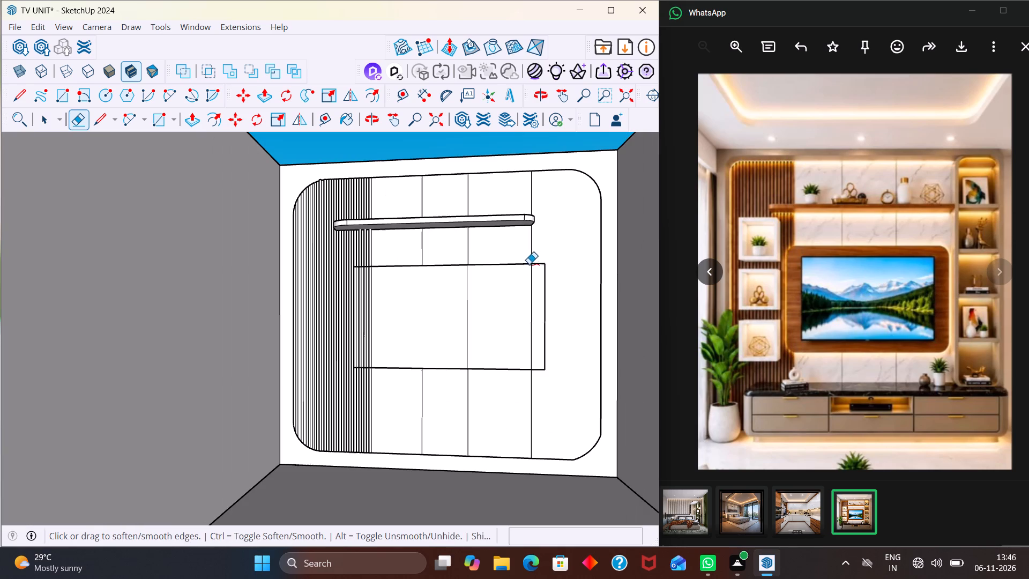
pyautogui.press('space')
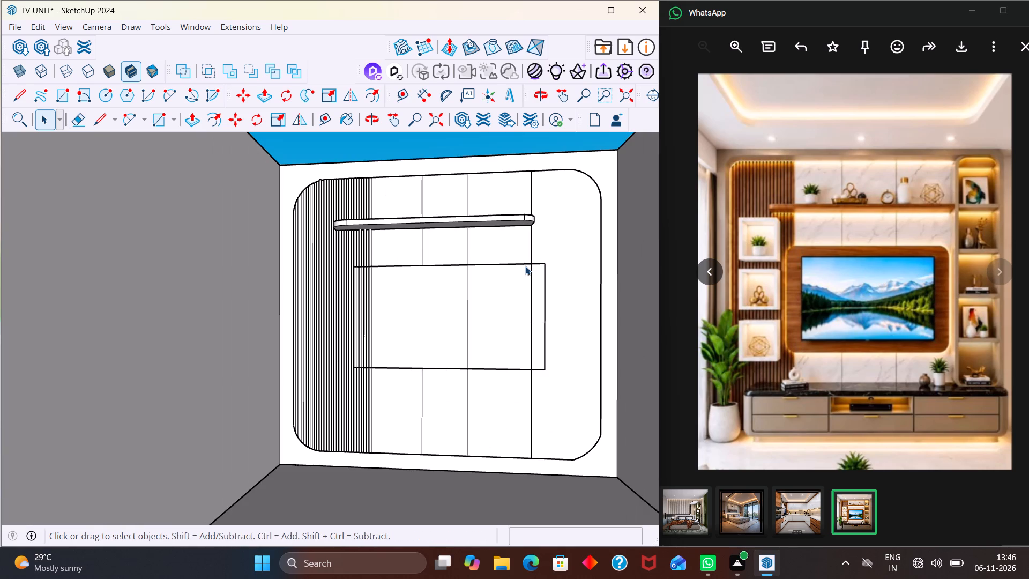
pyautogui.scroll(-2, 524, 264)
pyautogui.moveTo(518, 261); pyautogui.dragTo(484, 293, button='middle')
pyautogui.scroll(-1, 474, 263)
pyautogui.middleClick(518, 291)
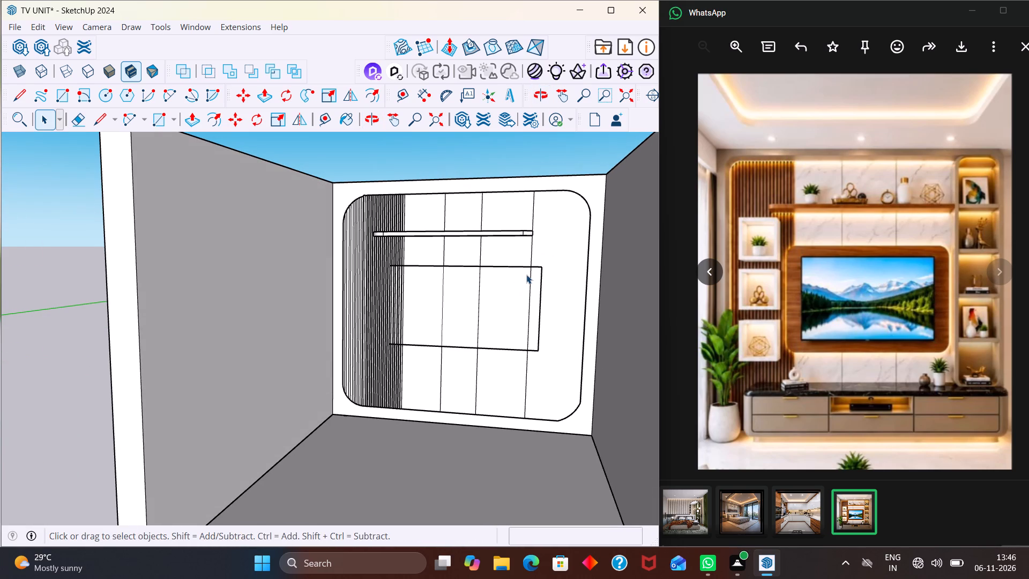
# Undo the remaining TV panel rectangle edits until the flat rectangle is gone from the wall below the shelf.
pyautogui.scroll(2, 559, 251)
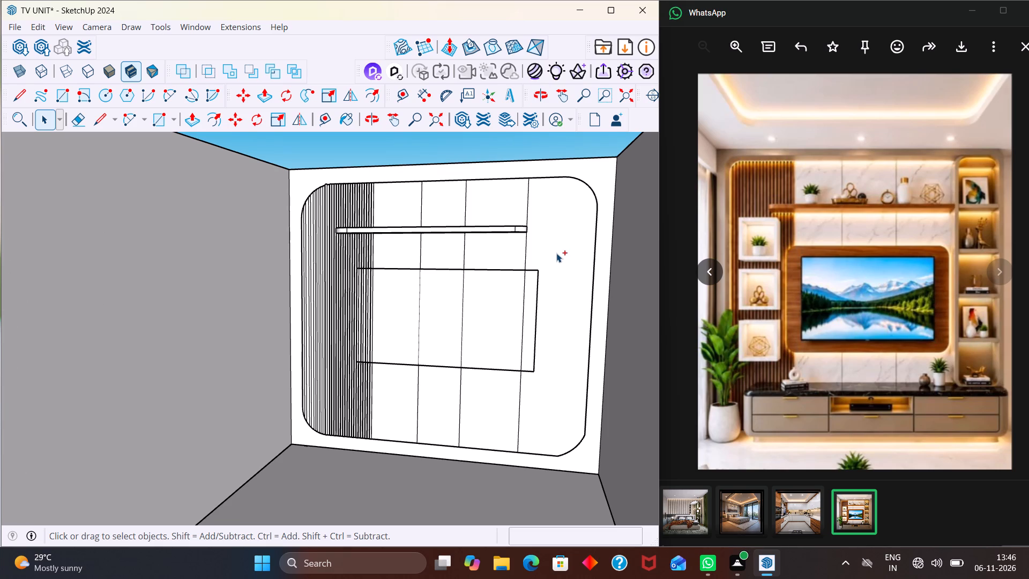
pyautogui.hotkey('ctrl', 'z')
pyautogui.hotkey('ctrl', 'z')
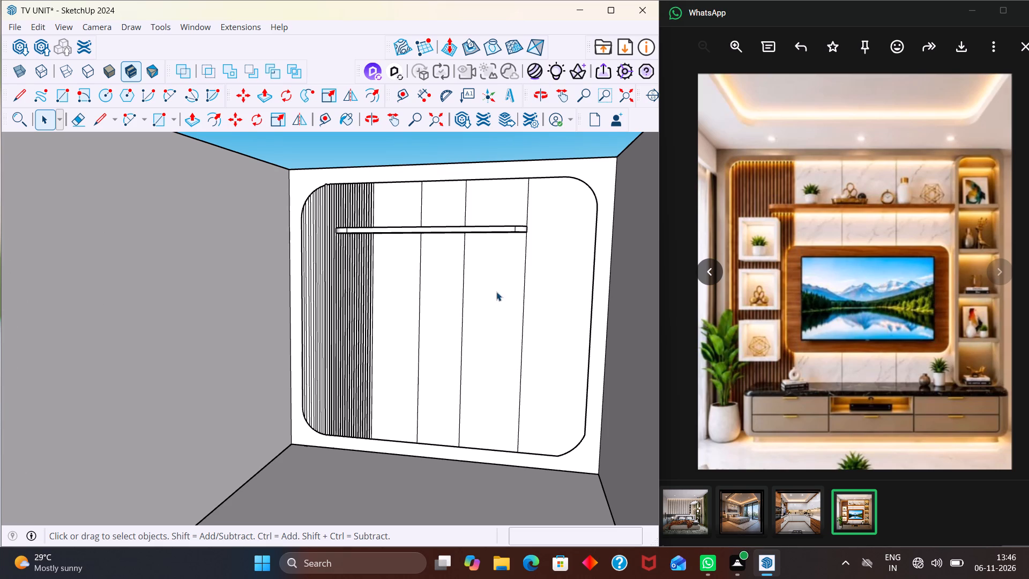
# Examine the rounded shelf's ends against the fluted strip and the wall's vertical panel lines from above and below.
pyautogui.moveTo(427, 254); pyautogui.dragTo(444, 305, button='middle')
pyautogui.scroll(-3, 415, 265)
pyautogui.moveTo(412, 274); pyautogui.dragTo(454, 310, button='middle')
pyautogui.scroll(-1, 438, 298)
pyautogui.scroll(1, 402, 303)
pyautogui.moveTo(397, 314); pyautogui.dragTo(374, 339, button='middle')
pyautogui.scroll(-1, 384, 338)
pyautogui.scroll(4, 378, 311)
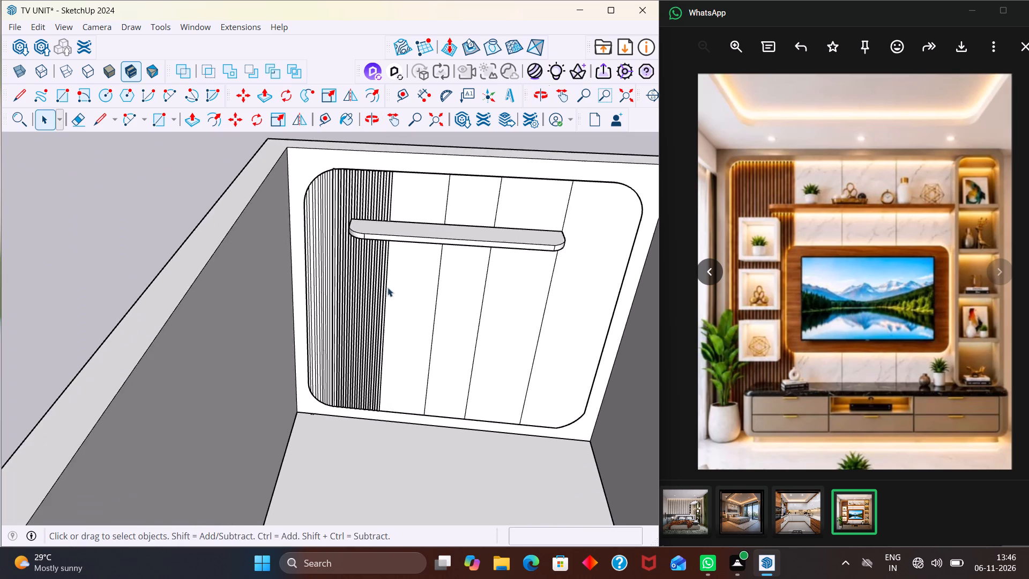
pyautogui.moveTo(433, 287); pyautogui.dragTo(430, 243, button='middle')
pyautogui.scroll(4, 432, 246)
pyautogui.moveTo(461, 324); pyautogui.dragTo(441, 217, button='middle')
pyautogui.scroll(1, 445, 209)
pyautogui.scroll(-3, 448, 209)
pyautogui.scroll(6, 645, 123)
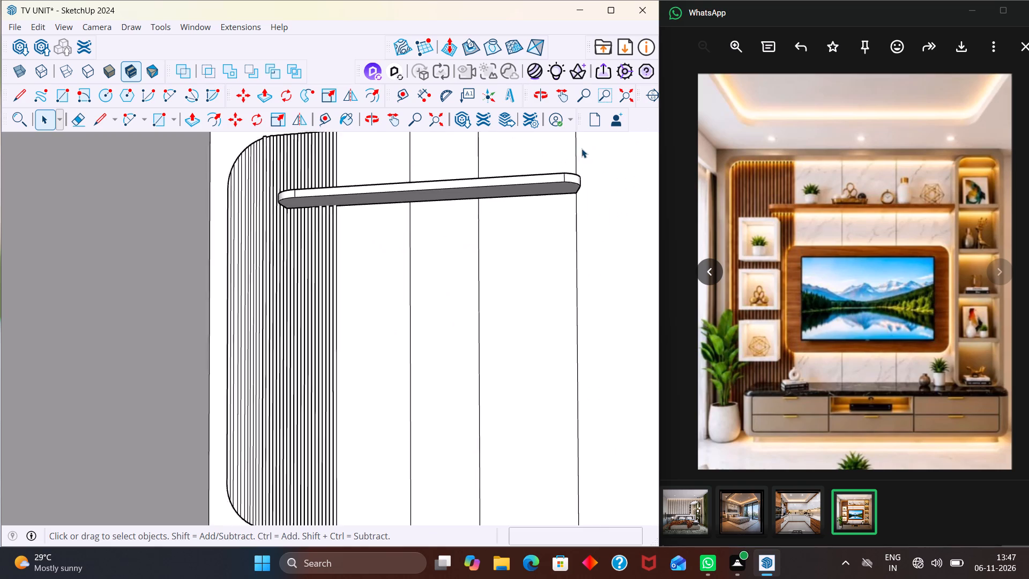
pyautogui.scroll(5, 581, 149)
pyautogui.moveTo(584, 225); pyautogui.dragTo(414, 283, button='middle')
pyautogui.scroll(2, 484, 263)
pyautogui.scroll(-13, 488, 248)
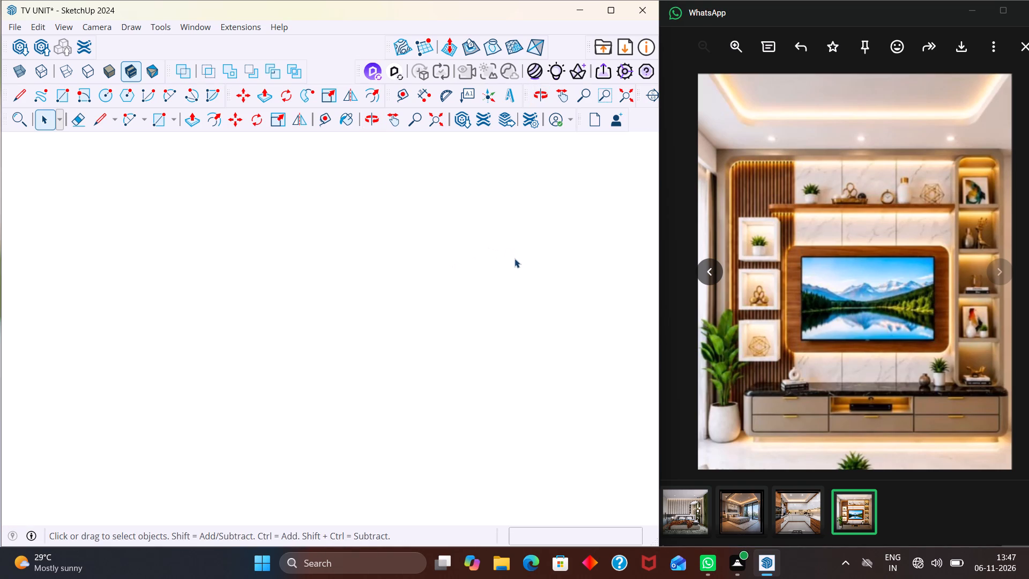
pyautogui.scroll(-7, 514, 258)
pyautogui.hotkey('shift', 'z')
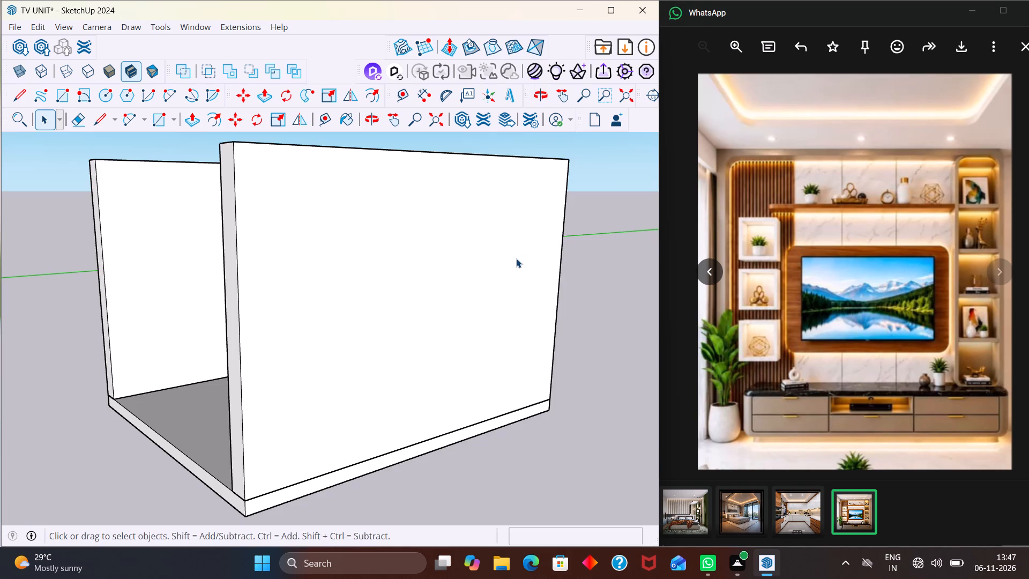
pyautogui.moveTo(137, 437); pyautogui.dragTo(316, 391, button='middle')
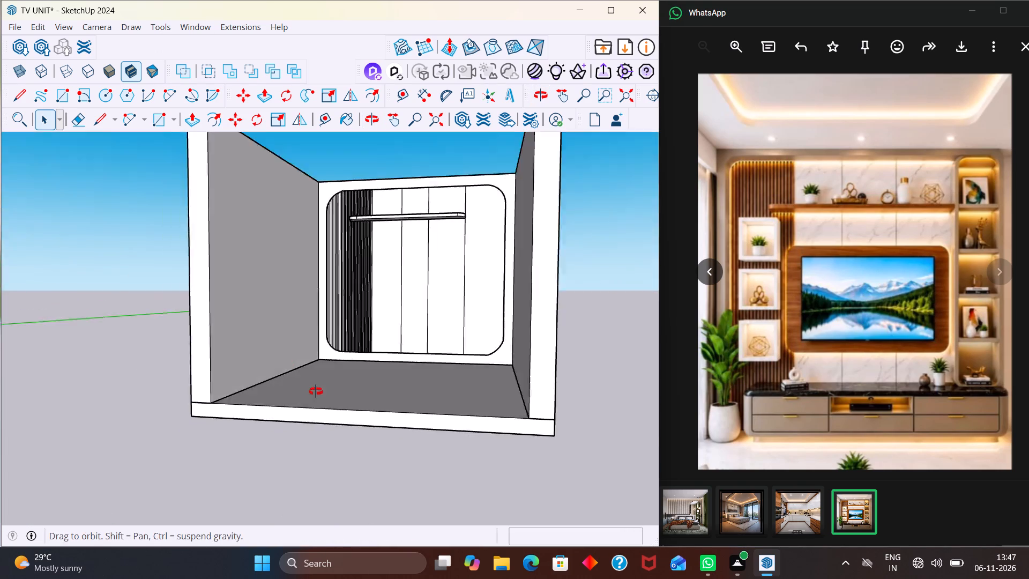
pyautogui.moveTo(316, 391); pyautogui.dragTo(324, 373, button='middle')
pyautogui.scroll(7, 335, 343)
pyautogui.moveTo(403, 211); pyautogui.dragTo(389, 384, button='middle')
pyautogui.scroll(1, 389, 384)
pyautogui.scroll(4, 410, 195)
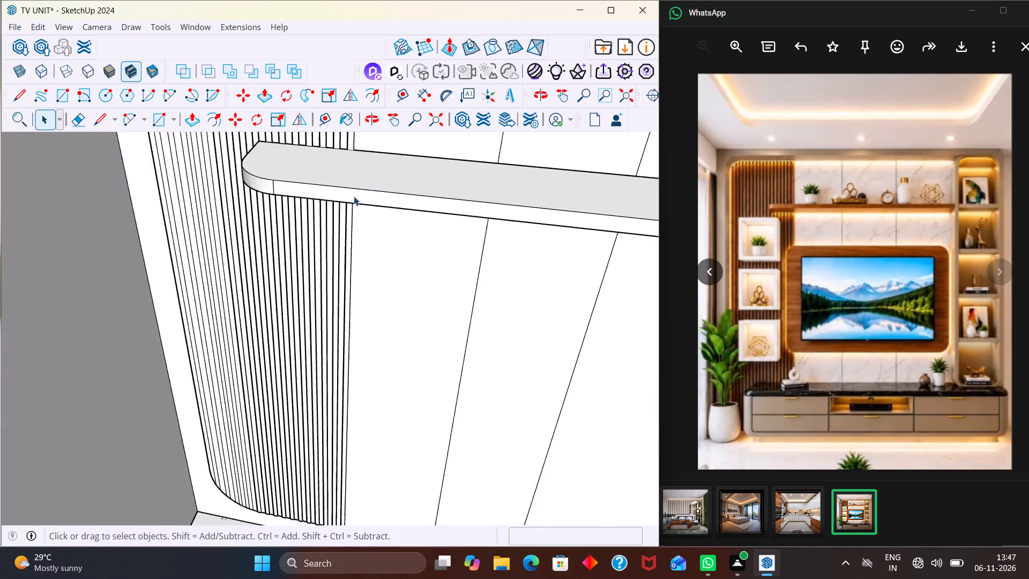
pyautogui.scroll(6, 354, 196)
pyautogui.scroll(-15, 292, 181)
pyautogui.scroll(4, 449, 205)
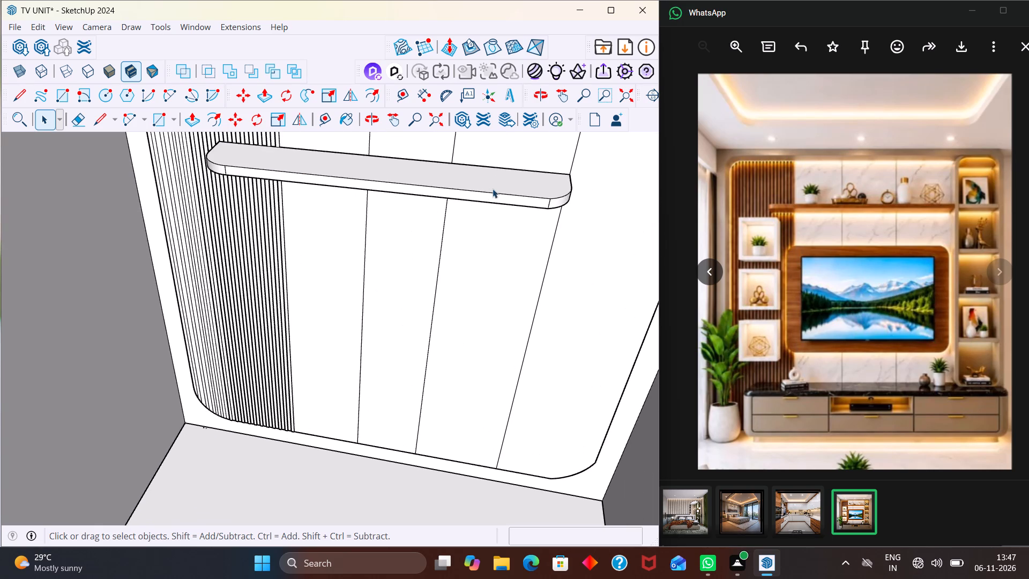
# Open the rounded shelf group for editing.
pyautogui.doubleClick(490, 194)
pyautogui.scroll(3, 492, 194)
pyautogui.moveTo(556, 159); pyautogui.dragTo(518, 169, button='middle')
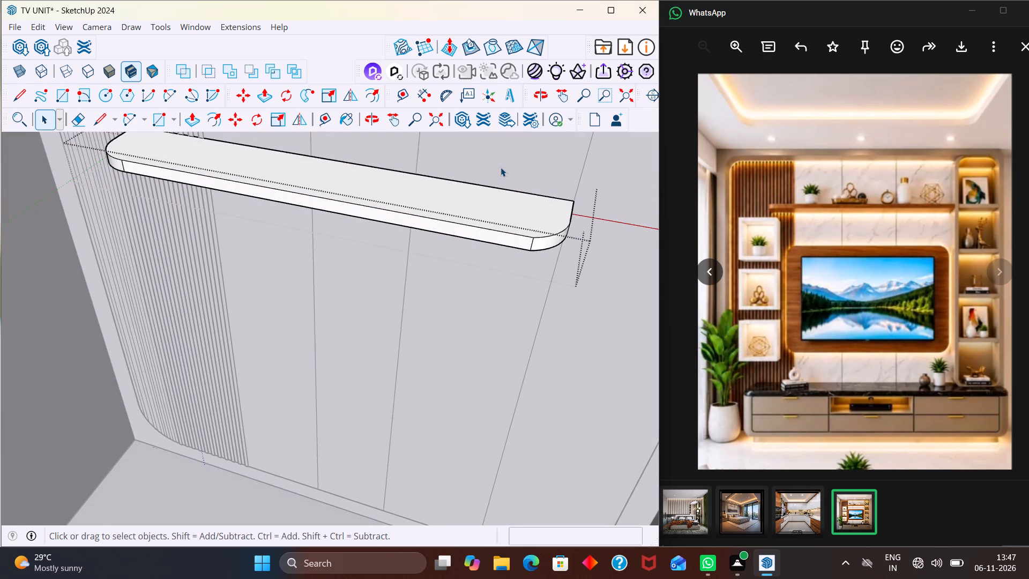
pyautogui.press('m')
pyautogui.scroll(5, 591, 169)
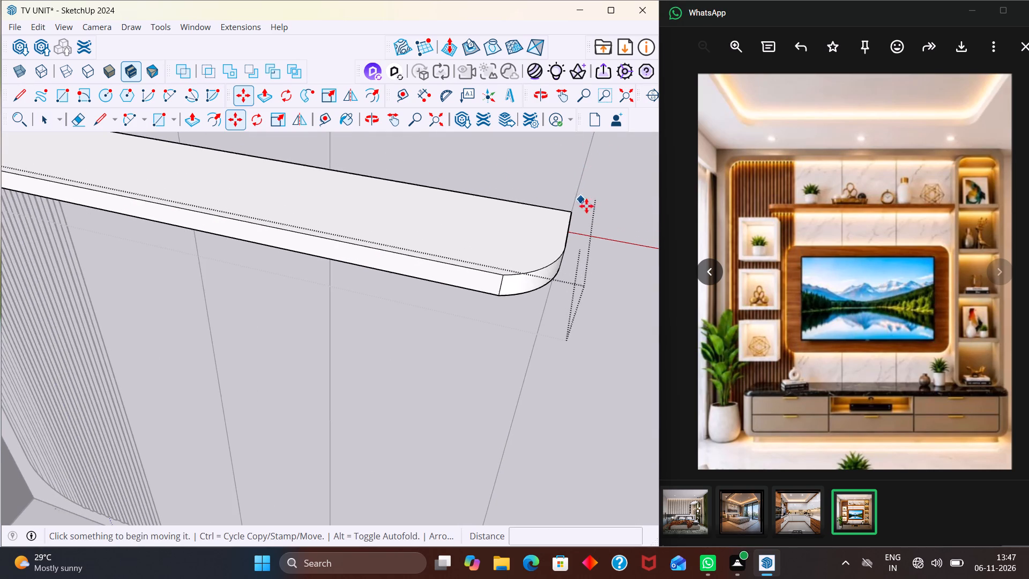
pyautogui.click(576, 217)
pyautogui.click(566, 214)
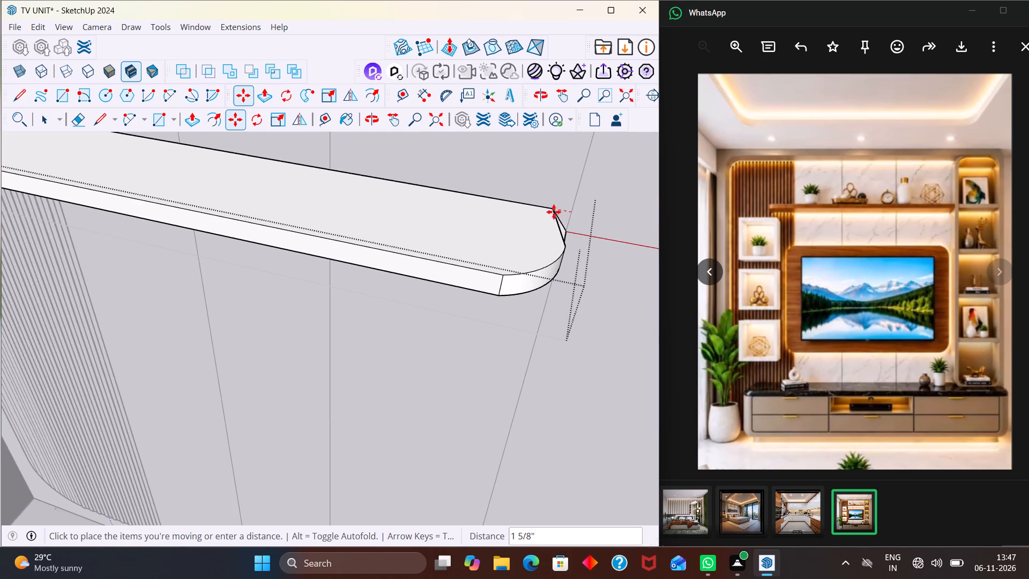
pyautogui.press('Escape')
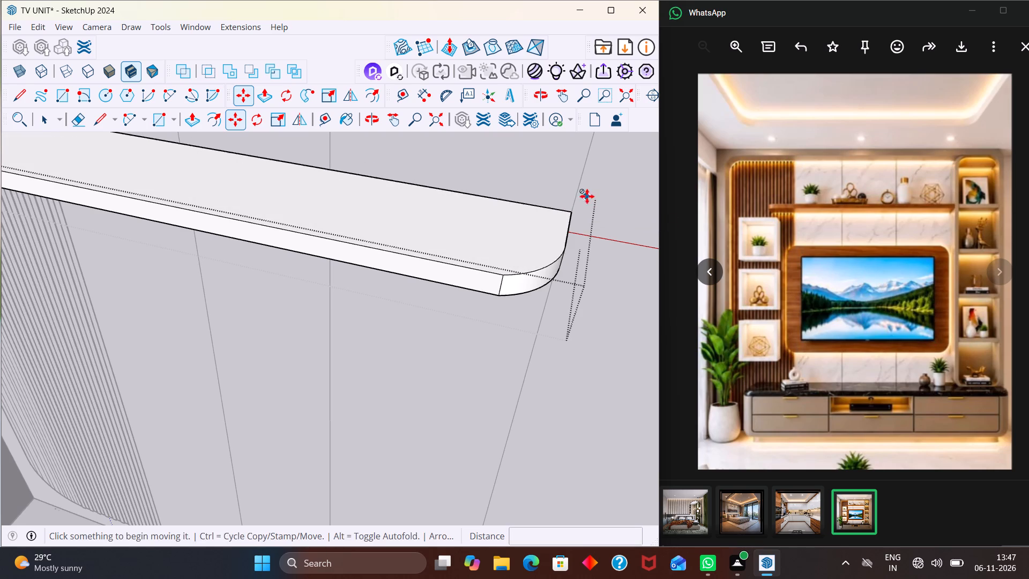
# Move the shelf's entire geometry about 7/8" along the wall toward the fluted strip, and leave the group.
pyautogui.press('space')
pyautogui.moveTo(476, 269); pyautogui.dragTo(472, 274)
pyautogui.doubleClick(471, 276)
pyautogui.scroll(3, 513, 244)
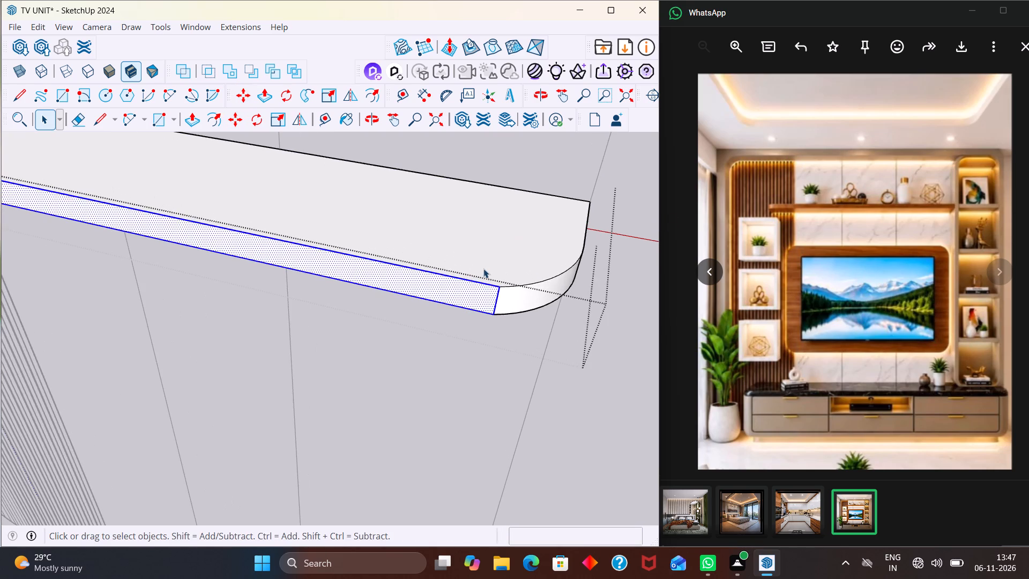
pyautogui.doubleClick(482, 270)
pyautogui.click(482, 270)
pyautogui.scroll(-3, 558, 250)
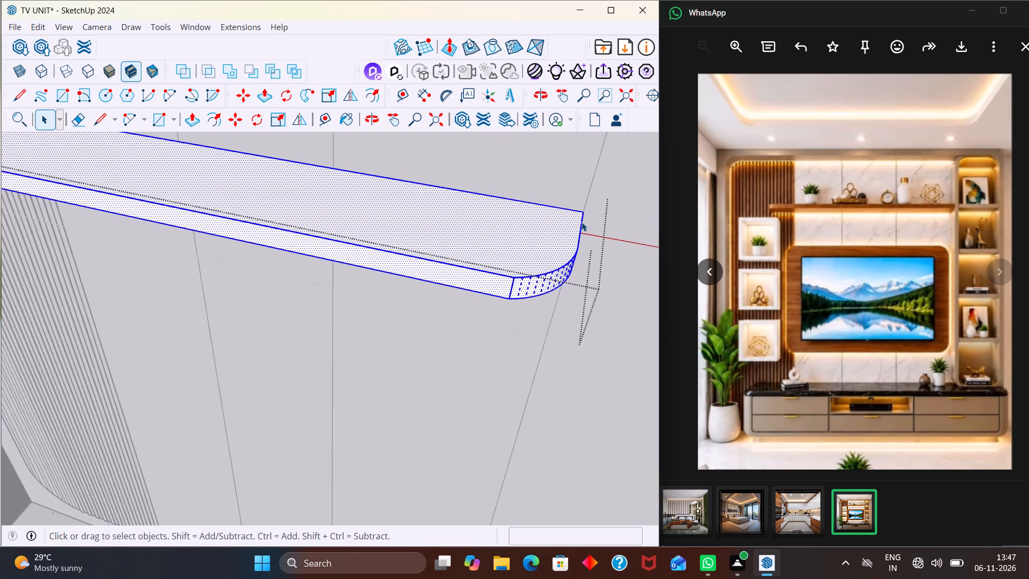
pyautogui.press('m')
pyautogui.scroll(2, 613, 182)
pyautogui.click(576, 219)
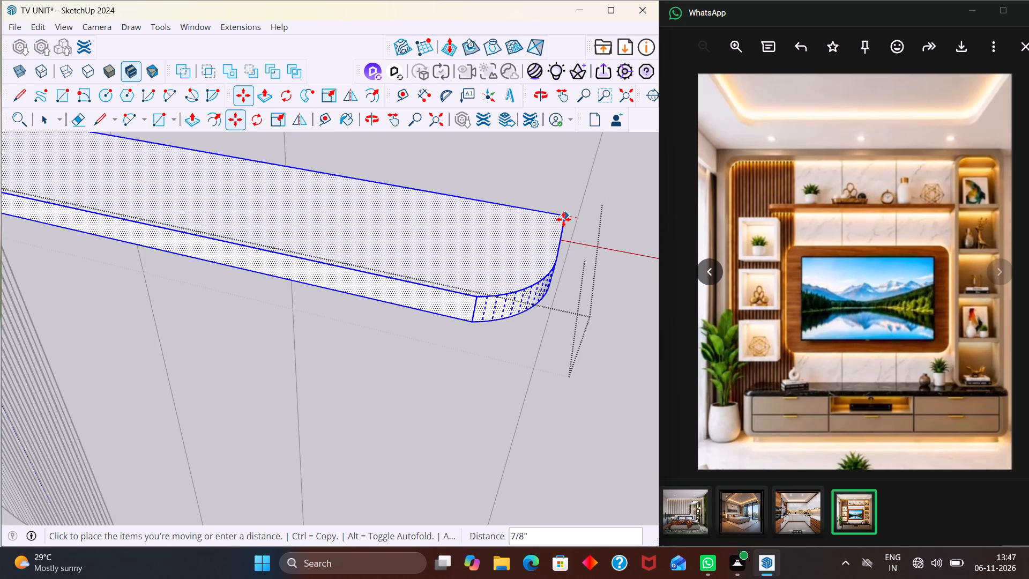
pyautogui.click(562, 219)
pyautogui.scroll(-20, 571, 194)
pyautogui.scroll(-3, 571, 194)
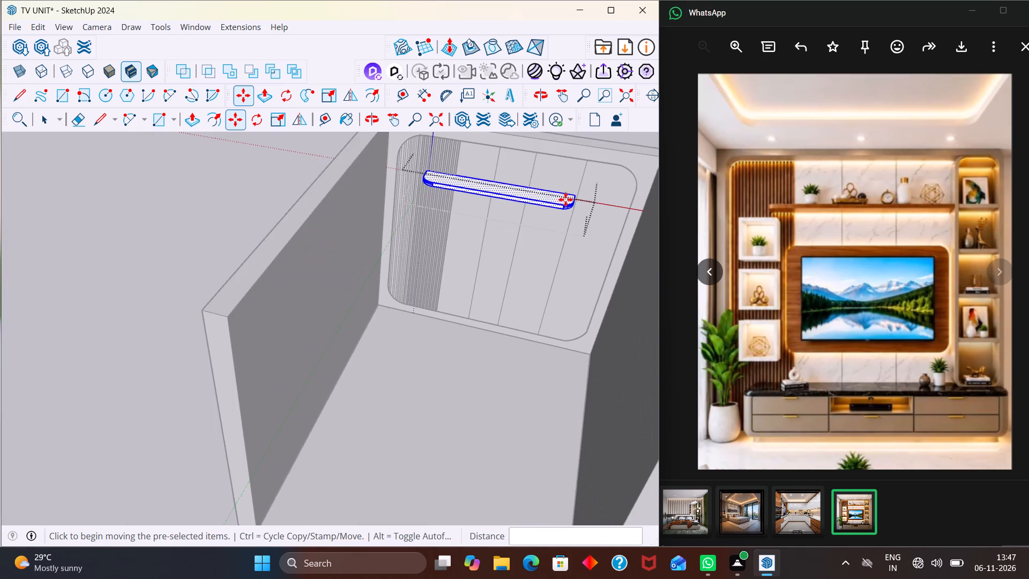
pyautogui.scroll(-5, 528, 208)
pyautogui.press('space')
pyautogui.moveTo(491, 293); pyautogui.dragTo(510, 231, button='middle')
pyautogui.click(463, 455)
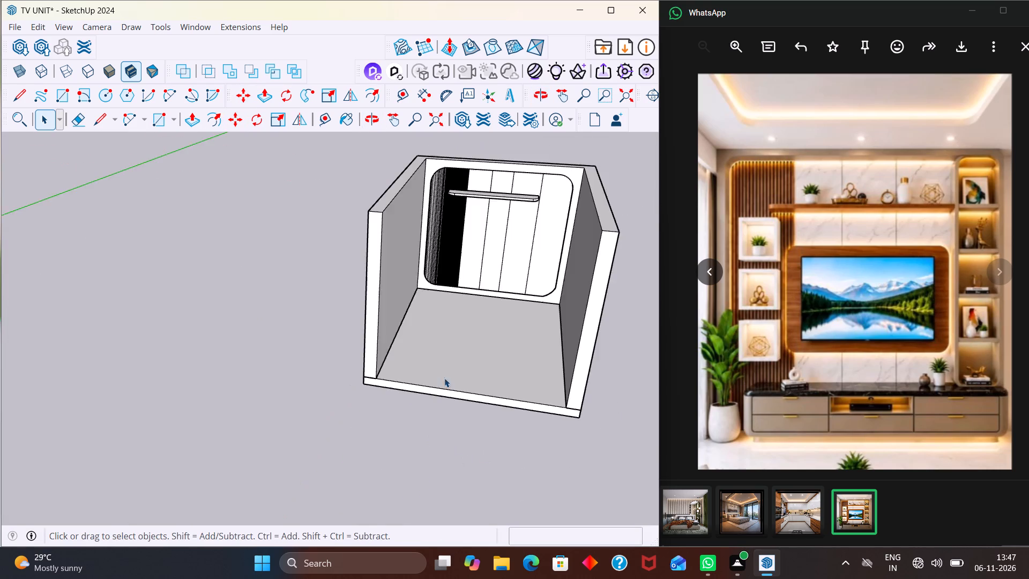
# Examine the shelf's alignment with the wall panel lines and fluted strip from the front and above.
pyautogui.scroll(5, 476, 233)
pyautogui.moveTo(473, 214); pyautogui.dragTo(425, 332, button='middle')
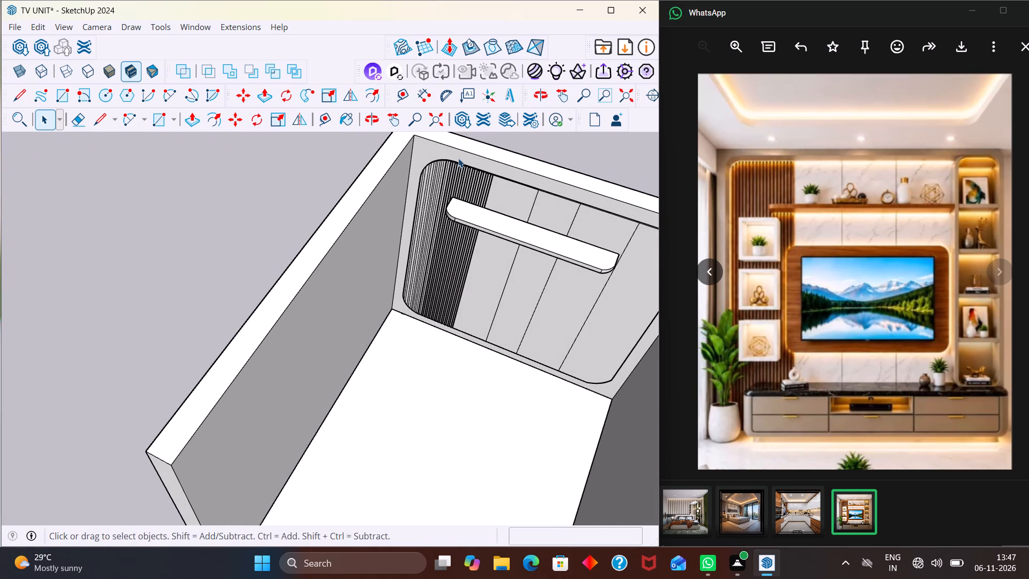
pyautogui.scroll(3, 458, 158)
pyautogui.moveTo(524, 253); pyautogui.dragTo(493, 168, button='middle')
pyautogui.scroll(-8, 494, 164)
pyautogui.moveTo(543, 219); pyautogui.dragTo(624, 189, button='middle')
pyautogui.scroll(2, 591, 175)
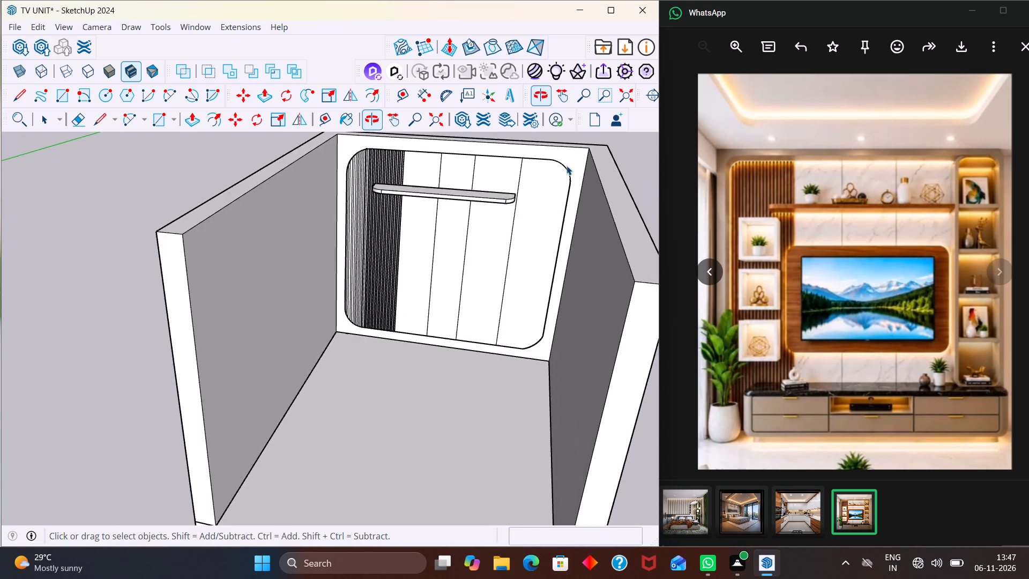
pyautogui.scroll(10, 566, 166)
pyautogui.scroll(-4, 490, 179)
pyautogui.moveTo(491, 230); pyautogui.dragTo(486, 188, button='middle')
pyautogui.scroll(1, 486, 185)
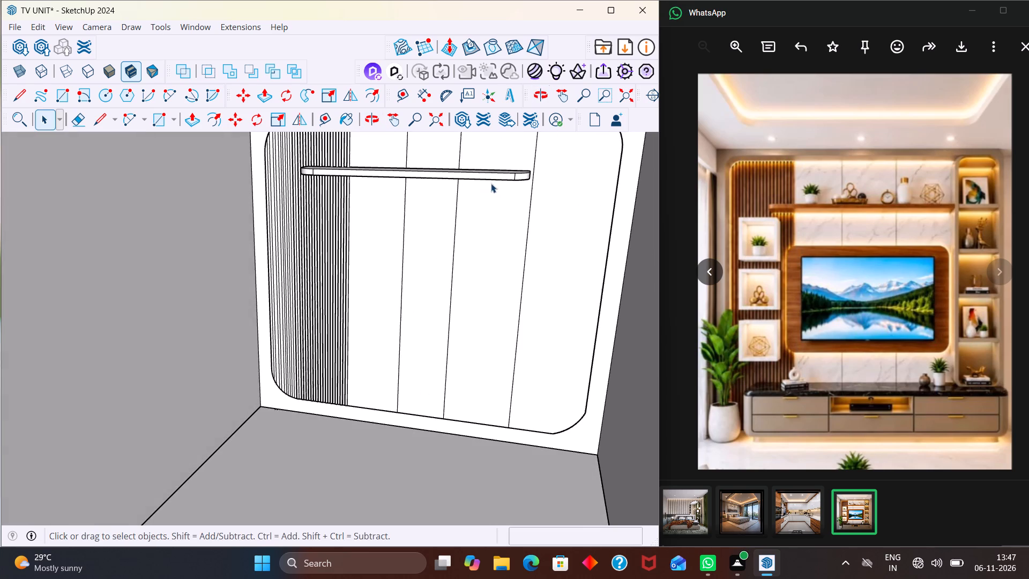
pyautogui.scroll(-4, 493, 183)
pyautogui.moveTo(478, 256); pyautogui.dragTo(475, 225, button='middle')
pyautogui.scroll(1, 475, 225)
pyautogui.scroll(-2, 480, 224)
pyautogui.moveTo(483, 232); pyautogui.dragTo(504, 292, button='middle')
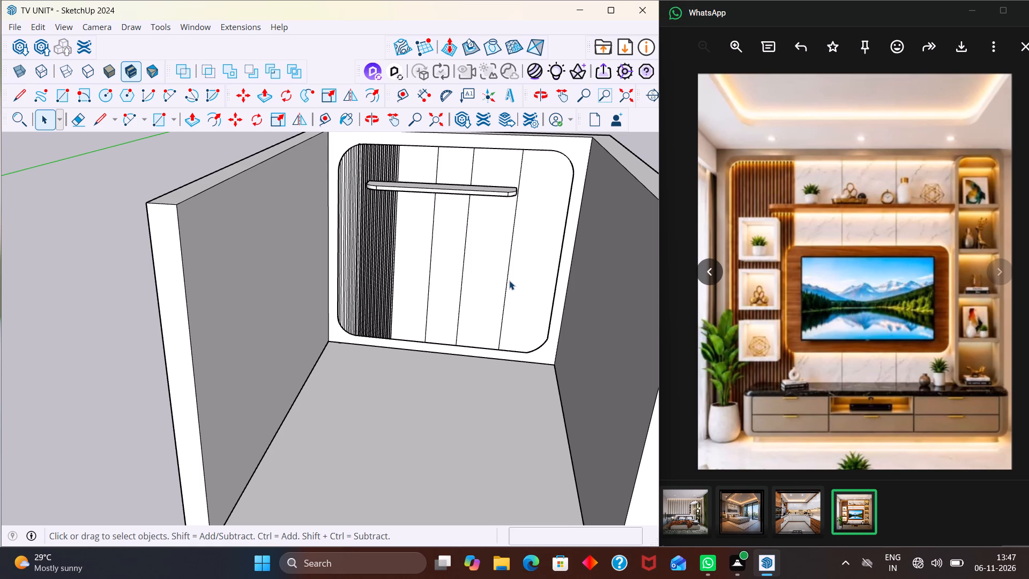
pyautogui.moveTo(479, 295); pyautogui.dragTo(366, 333, button='middle')
pyautogui.scroll(1, 370, 334)
pyautogui.scroll(-9, 362, 310)
pyautogui.scroll(-10, 398, 410)
pyautogui.moveTo(492, 316); pyautogui.dragTo(520, 279, button='middle')
pyautogui.scroll(6, 376, 264)
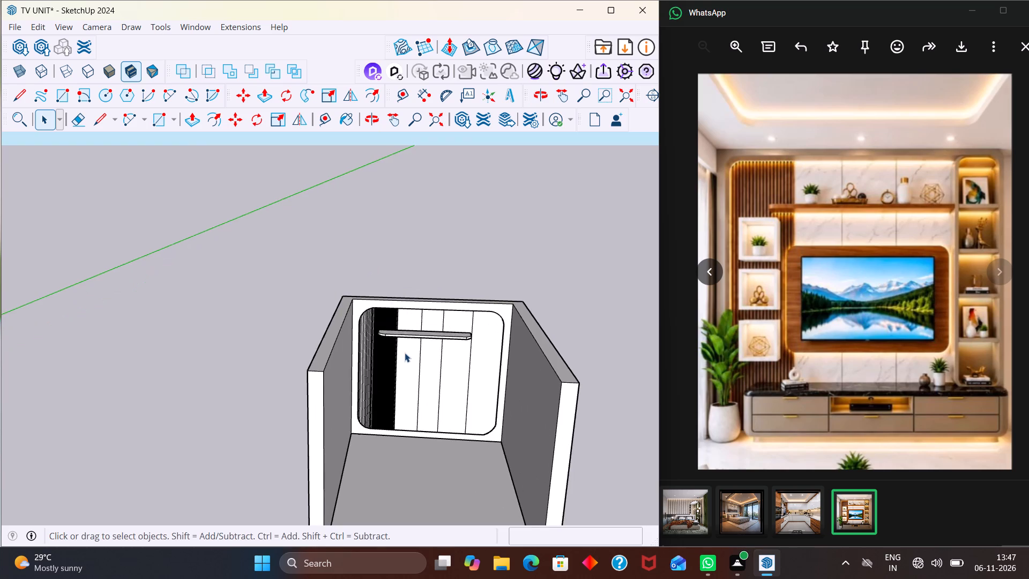
pyautogui.moveTo(405, 354); pyautogui.dragTo(385, 308, button='middle')
pyautogui.scroll(4, 391, 308)
pyautogui.moveTo(434, 336); pyautogui.dragTo(412, 361, button='middle')
pyautogui.scroll(-2, 443, 326)
pyautogui.moveTo(452, 329); pyautogui.dragTo(406, 398, button='middle')
pyautogui.moveTo(491, 366); pyautogui.dragTo(541, 368, button='middle')
pyautogui.moveTo(479, 357); pyautogui.dragTo(415, 383, button='middle')
pyautogui.scroll(4, 408, 363)
pyautogui.moveTo(412, 347); pyautogui.dragTo(424, 433, button='middle')
pyautogui.scroll(6, 346, 365)
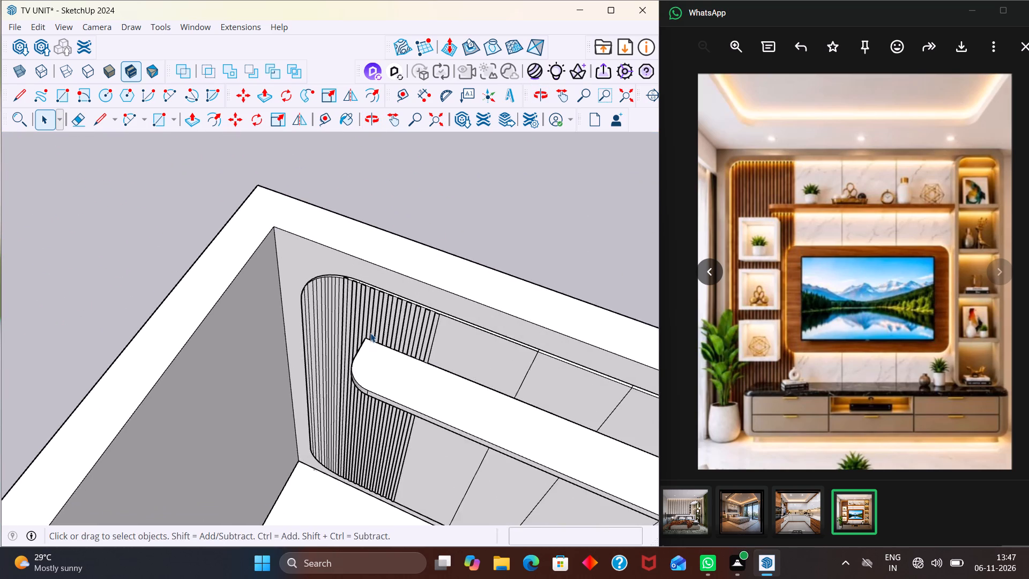
pyautogui.moveTo(392, 333); pyautogui.dragTo(396, 415, button='middle')
pyautogui.scroll(7, 396, 415)
pyautogui.moveTo(405, 382); pyautogui.dragTo(311, 451, button='middle')
pyautogui.scroll(3, 354, 380)
pyautogui.scroll(-1, 325, 403)
pyautogui.moveTo(325, 400); pyautogui.dragTo(368, 377, button='middle')
pyautogui.scroll(2, 344, 372)
pyautogui.moveTo(335, 307); pyautogui.dragTo(408, 272, button='middle')
pyautogui.scroll(3, 331, 355)
pyautogui.scroll(-16, 397, 294)
pyautogui.scroll(1, 427, 307)
pyautogui.scroll(-4, 473, 259)
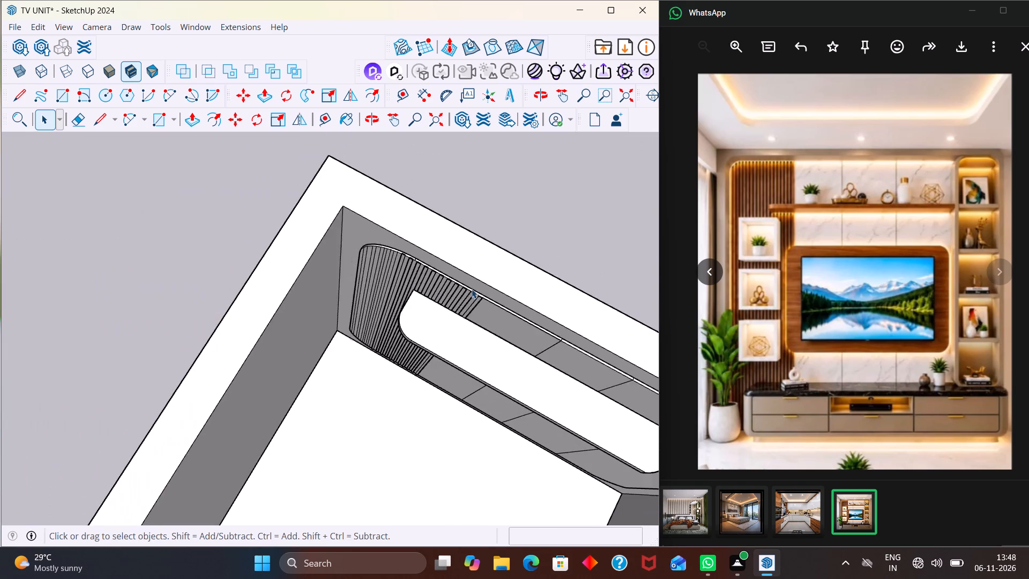
pyautogui.scroll(-6, 472, 289)
pyautogui.moveTo(458, 387); pyautogui.dragTo(533, 274, button='middle')
pyautogui.scroll(1, 538, 289)
pyautogui.moveTo(491, 361); pyautogui.dragTo(487, 303, button='middle')
pyautogui.scroll(-3, 484, 296)
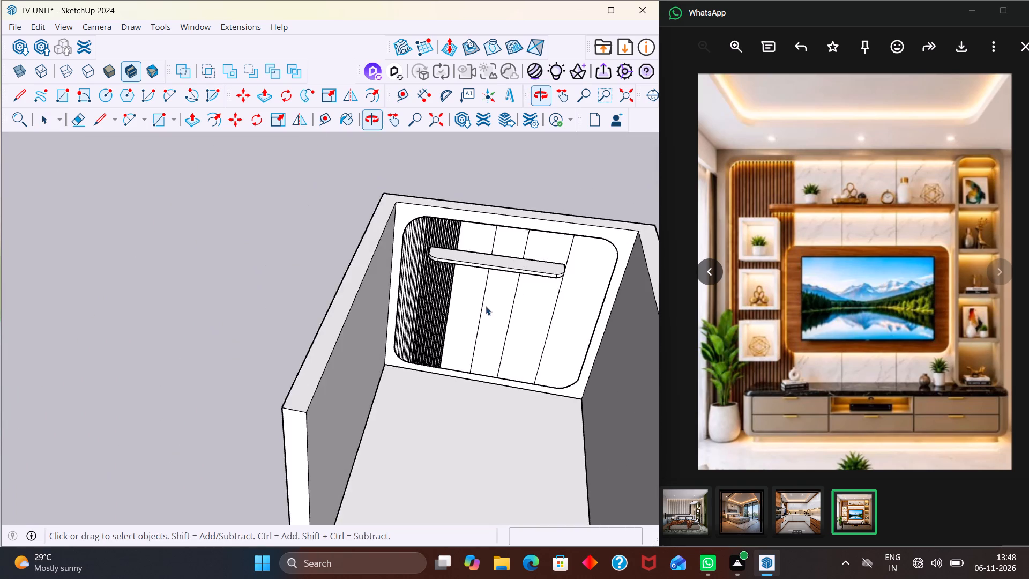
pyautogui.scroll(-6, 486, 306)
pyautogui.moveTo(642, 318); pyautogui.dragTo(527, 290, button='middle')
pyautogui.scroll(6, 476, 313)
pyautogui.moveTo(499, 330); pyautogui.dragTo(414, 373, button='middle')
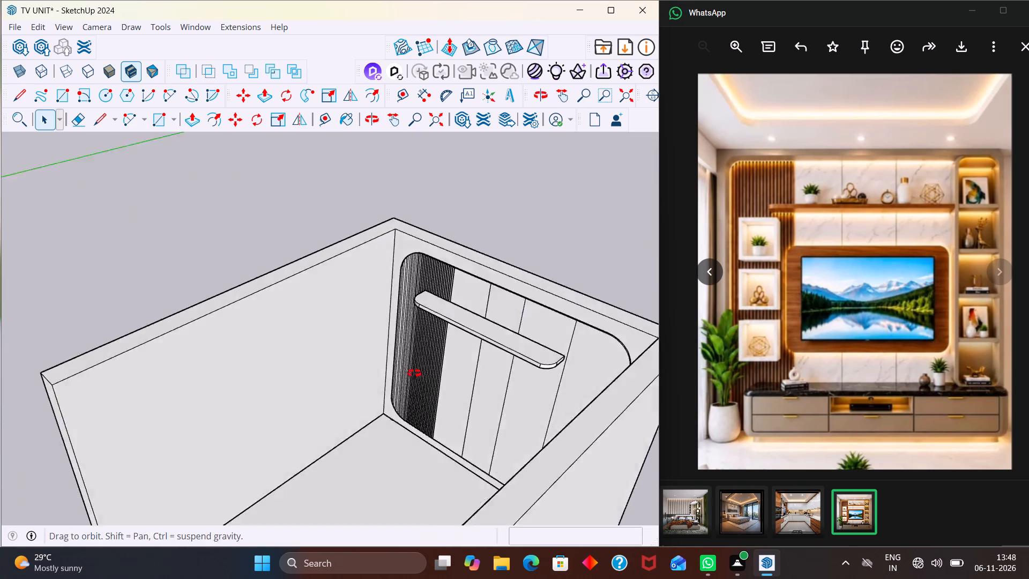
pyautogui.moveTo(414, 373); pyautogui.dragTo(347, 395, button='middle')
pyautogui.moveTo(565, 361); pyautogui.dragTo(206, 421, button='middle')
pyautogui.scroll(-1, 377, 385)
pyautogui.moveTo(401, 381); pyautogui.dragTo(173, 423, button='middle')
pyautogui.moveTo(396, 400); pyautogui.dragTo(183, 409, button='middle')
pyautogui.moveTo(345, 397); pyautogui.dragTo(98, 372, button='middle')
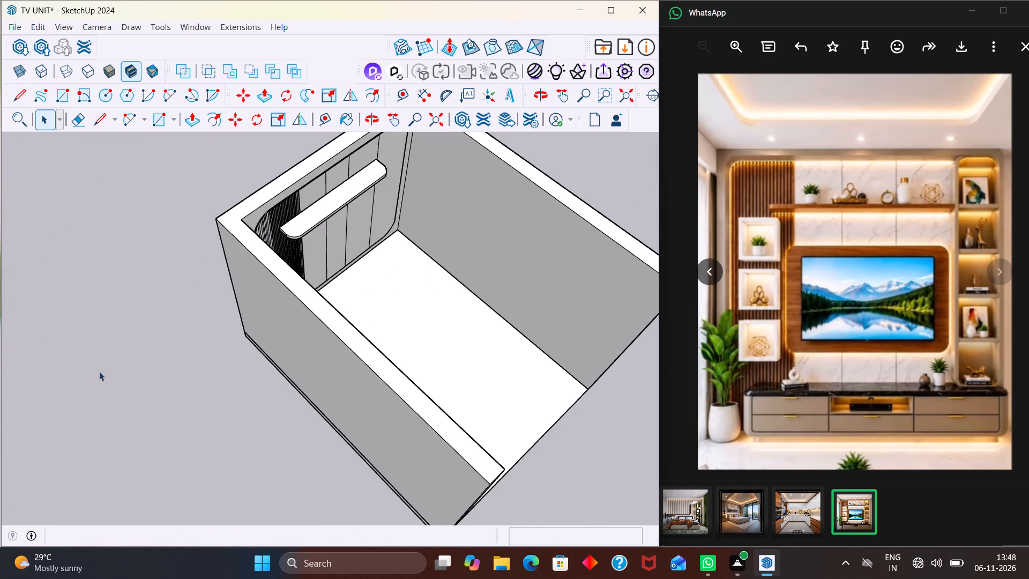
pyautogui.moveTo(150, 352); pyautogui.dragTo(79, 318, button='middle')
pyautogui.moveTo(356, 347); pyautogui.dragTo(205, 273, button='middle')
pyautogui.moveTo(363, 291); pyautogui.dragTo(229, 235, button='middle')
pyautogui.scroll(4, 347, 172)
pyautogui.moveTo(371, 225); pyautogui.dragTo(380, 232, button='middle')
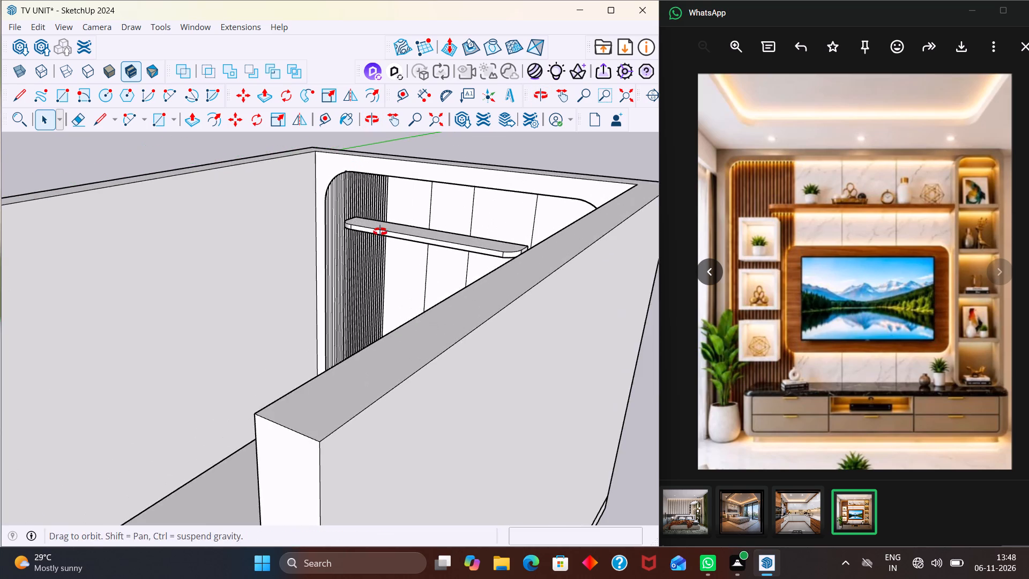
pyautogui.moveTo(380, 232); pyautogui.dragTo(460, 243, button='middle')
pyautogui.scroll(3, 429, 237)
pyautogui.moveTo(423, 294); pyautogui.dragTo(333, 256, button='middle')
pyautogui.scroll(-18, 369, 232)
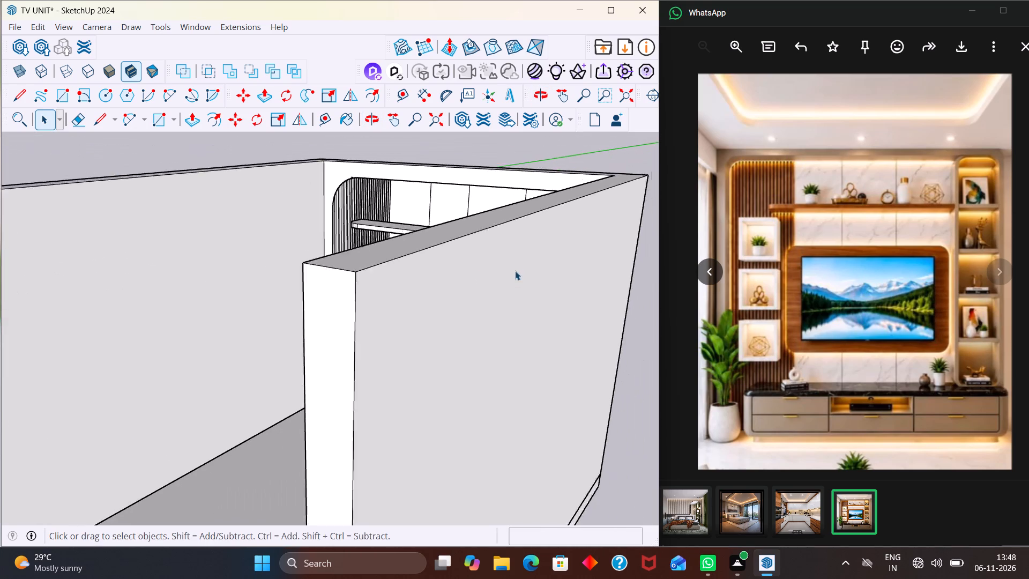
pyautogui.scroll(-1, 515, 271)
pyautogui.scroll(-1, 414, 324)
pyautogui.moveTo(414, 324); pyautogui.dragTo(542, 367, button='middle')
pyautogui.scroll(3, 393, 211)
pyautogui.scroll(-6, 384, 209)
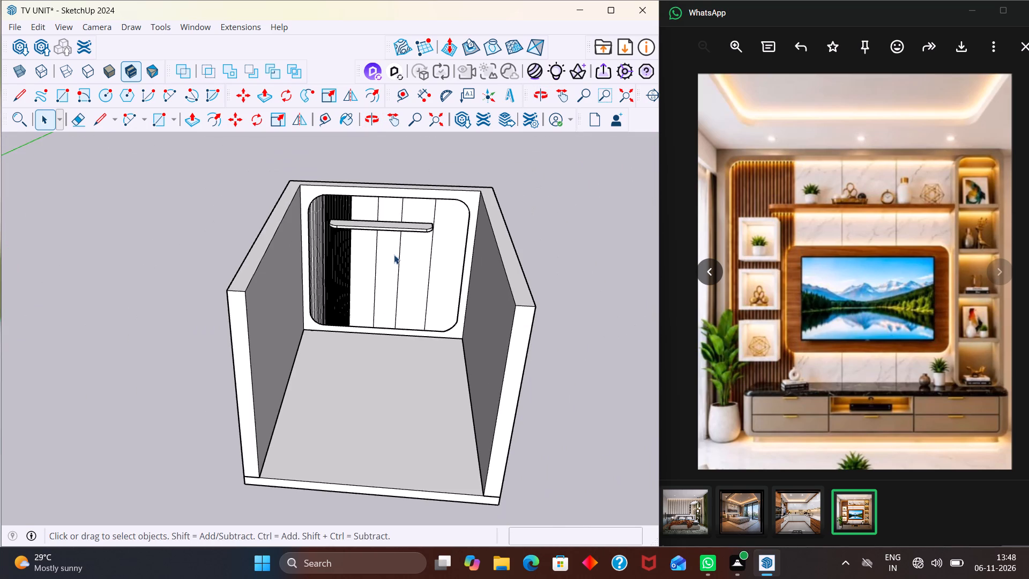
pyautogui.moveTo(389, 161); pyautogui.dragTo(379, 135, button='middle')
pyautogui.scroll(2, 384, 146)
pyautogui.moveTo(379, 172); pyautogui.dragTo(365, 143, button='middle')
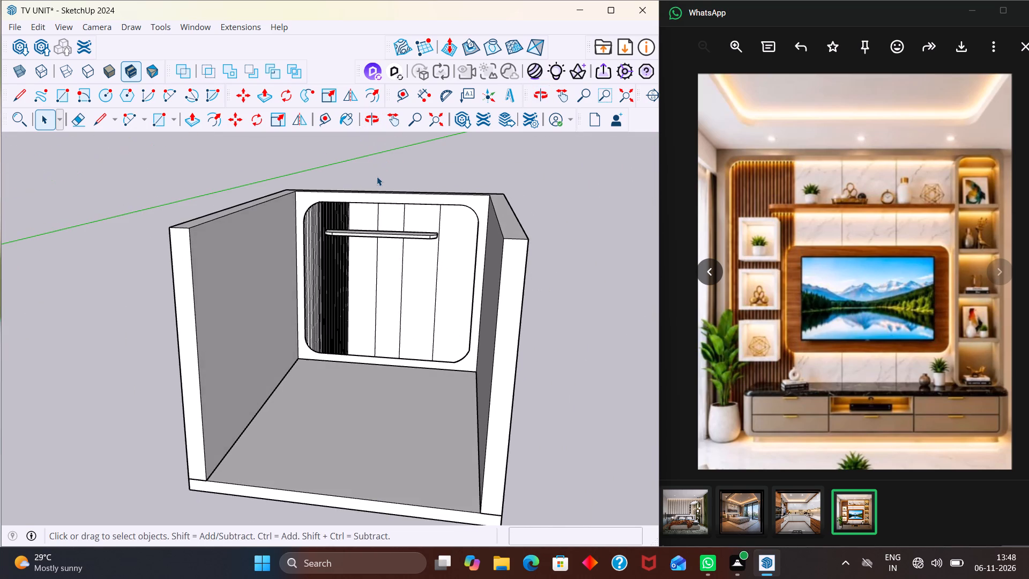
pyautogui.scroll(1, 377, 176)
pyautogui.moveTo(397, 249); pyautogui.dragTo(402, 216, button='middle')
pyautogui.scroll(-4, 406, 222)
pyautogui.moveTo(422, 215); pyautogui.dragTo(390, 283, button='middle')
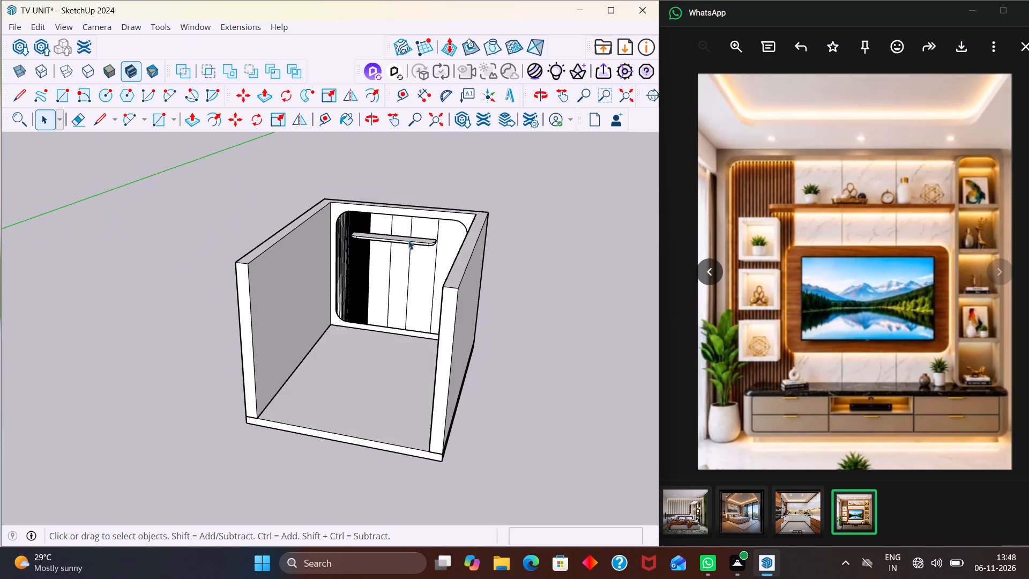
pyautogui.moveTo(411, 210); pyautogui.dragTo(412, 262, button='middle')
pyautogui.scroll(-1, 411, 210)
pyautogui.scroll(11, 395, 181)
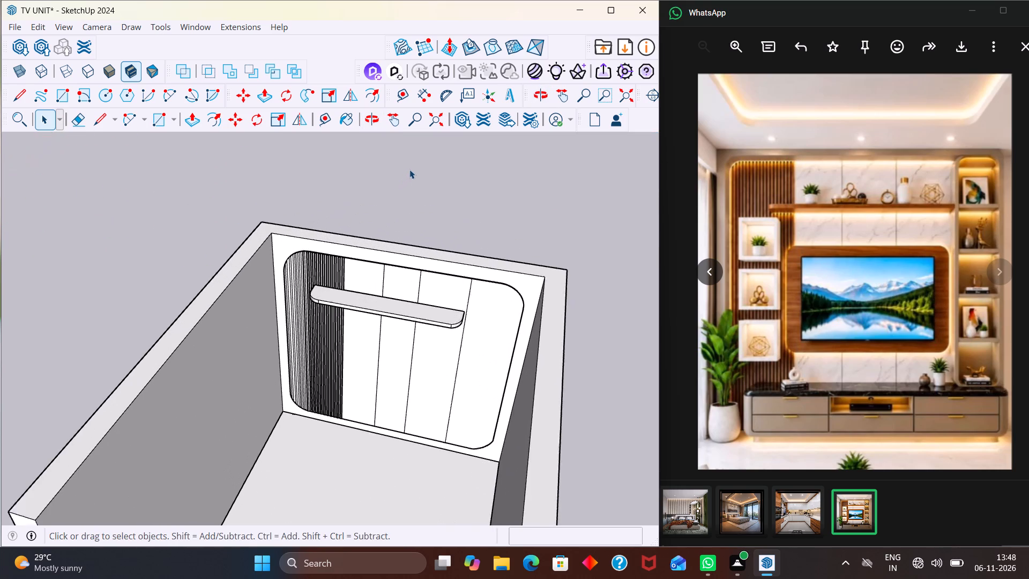
# Draw a TV back panel rectangle about 3' 1" by 5' on the wall below the rounded shelf, overlapping the fluted strip.
pyautogui.scroll(-1, 371, 278)
pyautogui.moveTo(371, 279); pyautogui.dragTo(371, 257, button='middle')
pyautogui.scroll(1, 371, 303)
pyautogui.moveTo(368, 306); pyautogui.dragTo(356, 275, button='middle')
pyautogui.moveTo(356, 318); pyautogui.dragTo(366, 276, button='middle')
pyautogui.moveTo(352, 307); pyautogui.dragTo(396, 286, button='middle')
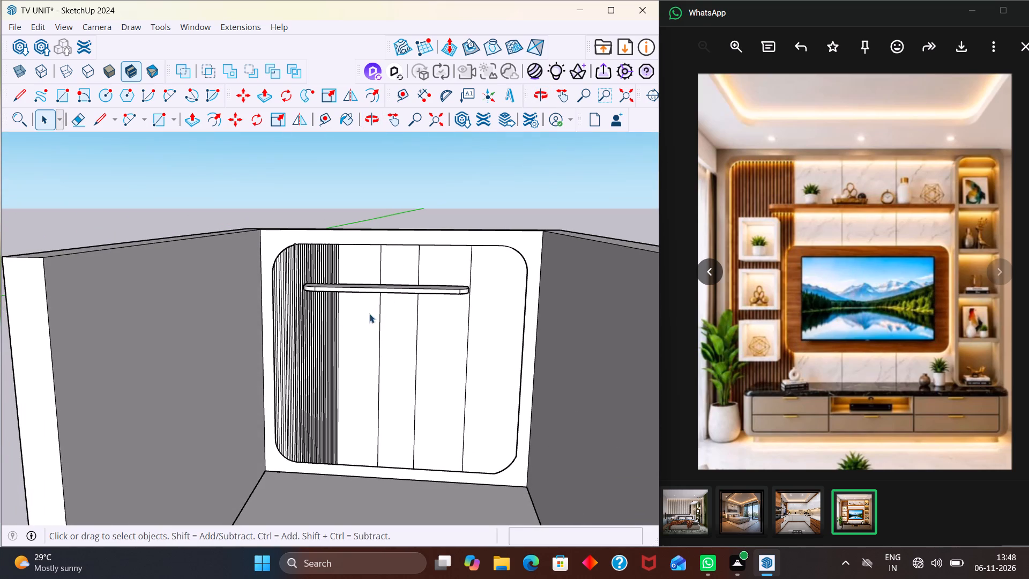
pyautogui.press('r')
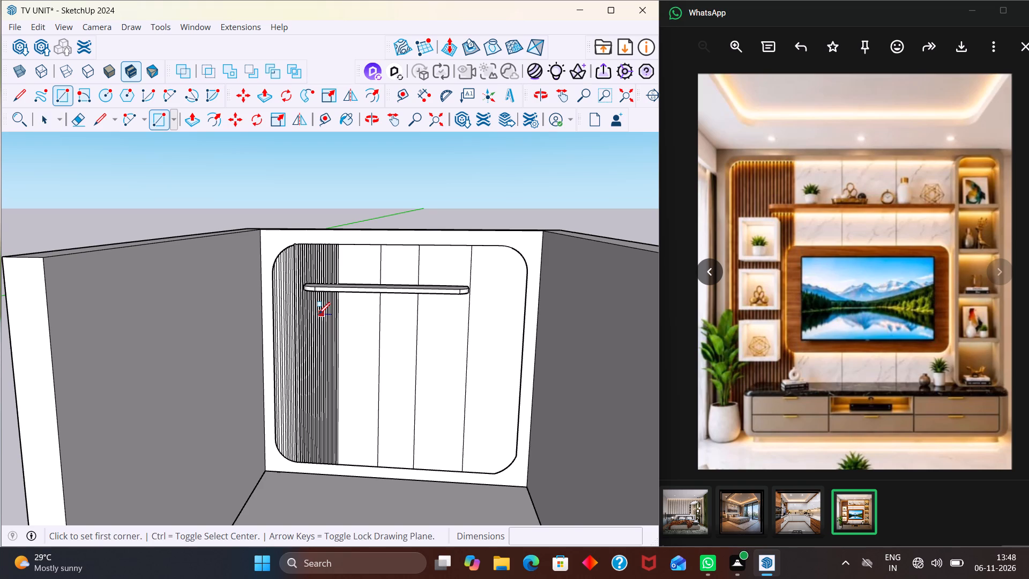
pyautogui.scroll(2, 335, 296)
pyautogui.scroll(1, 506, 343)
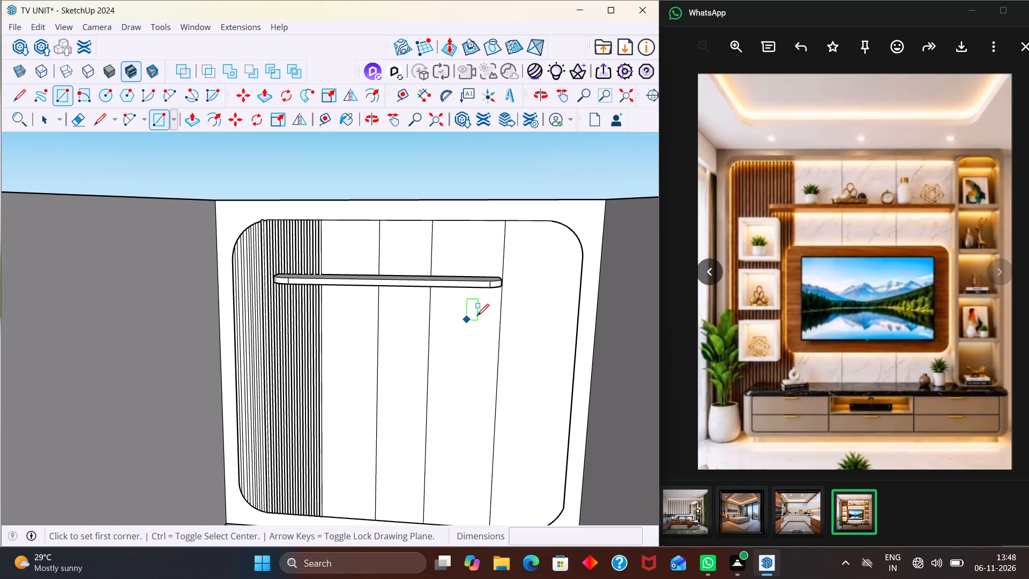
pyautogui.scroll(2, 486, 311)
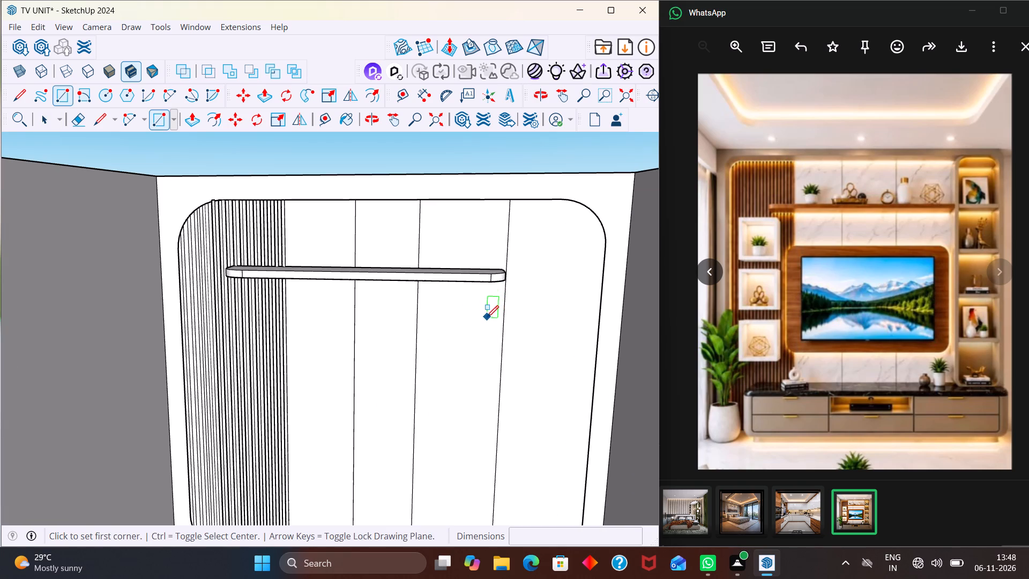
pyautogui.click(490, 316)
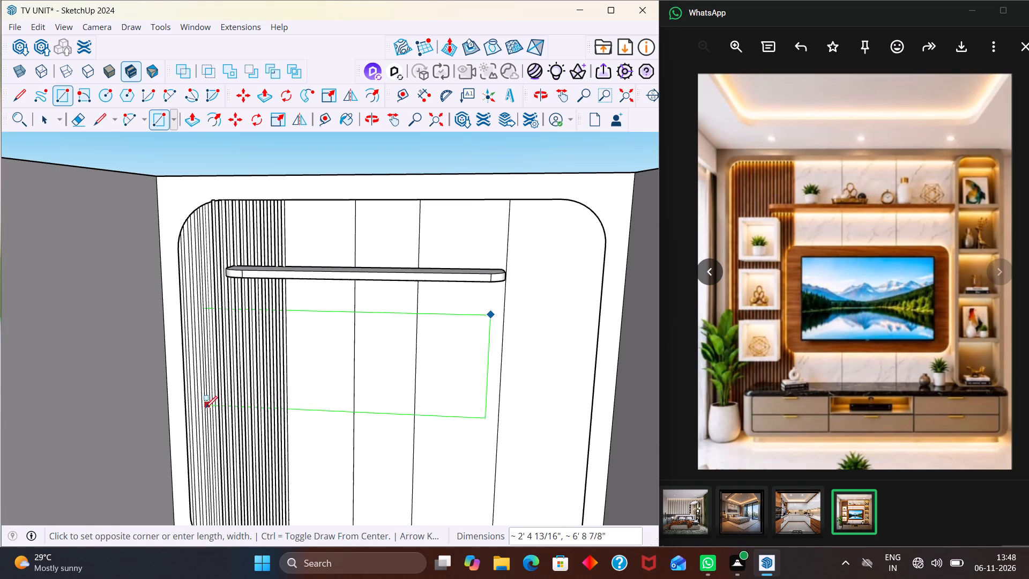
pyautogui.moveTo(257, 431); pyautogui.dragTo(300, 415, button='middle')
pyautogui.scroll(-4, 292, 399)
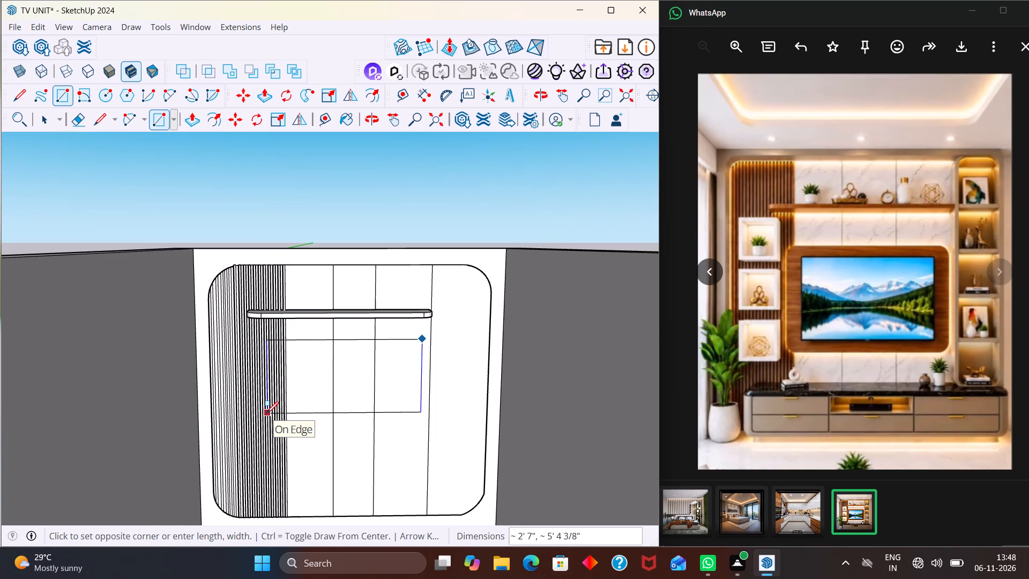
pyautogui.scroll(2, 272, 417)
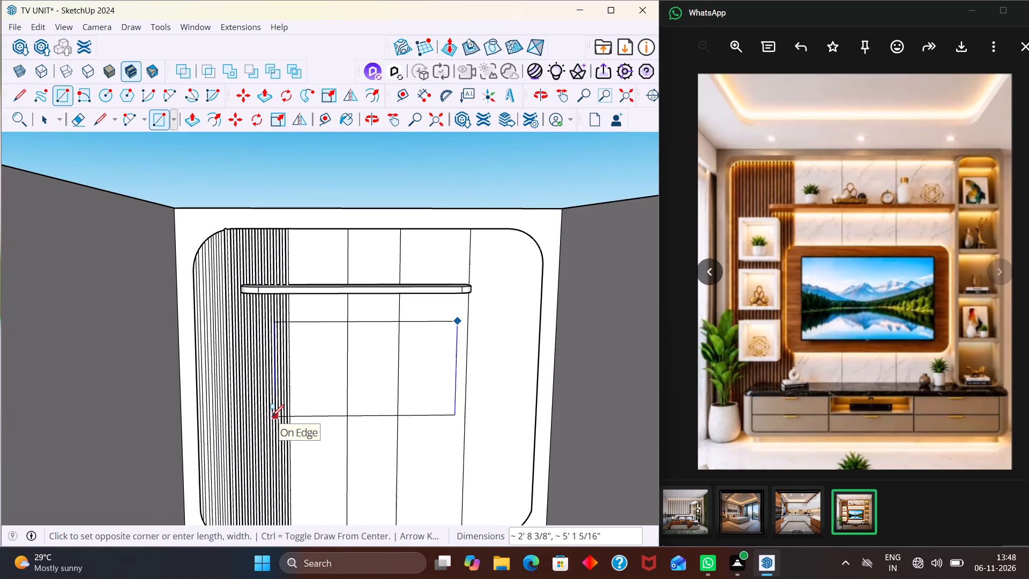
pyautogui.scroll(-3, 265, 410)
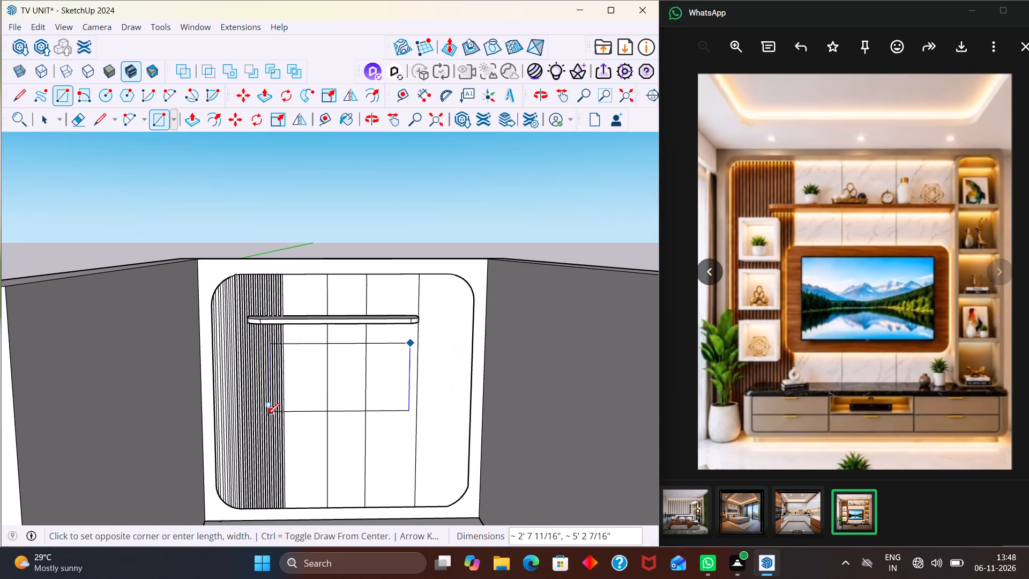
pyautogui.scroll(1, 267, 415)
pyautogui.moveTo(267, 412); pyautogui.dragTo(257, 382, button='middle')
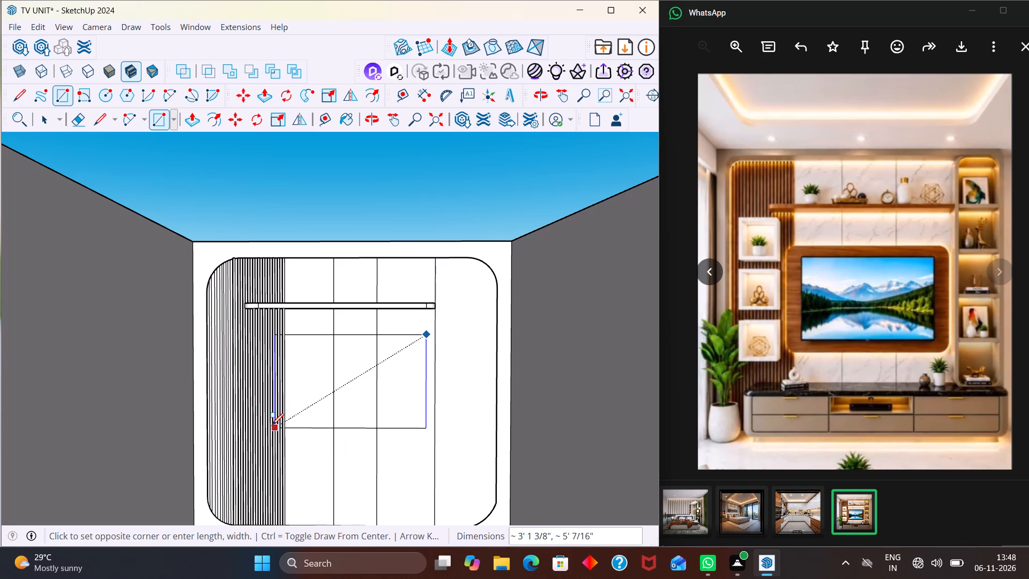
pyautogui.click(269, 425)
pyautogui.scroll(2, 353, 355)
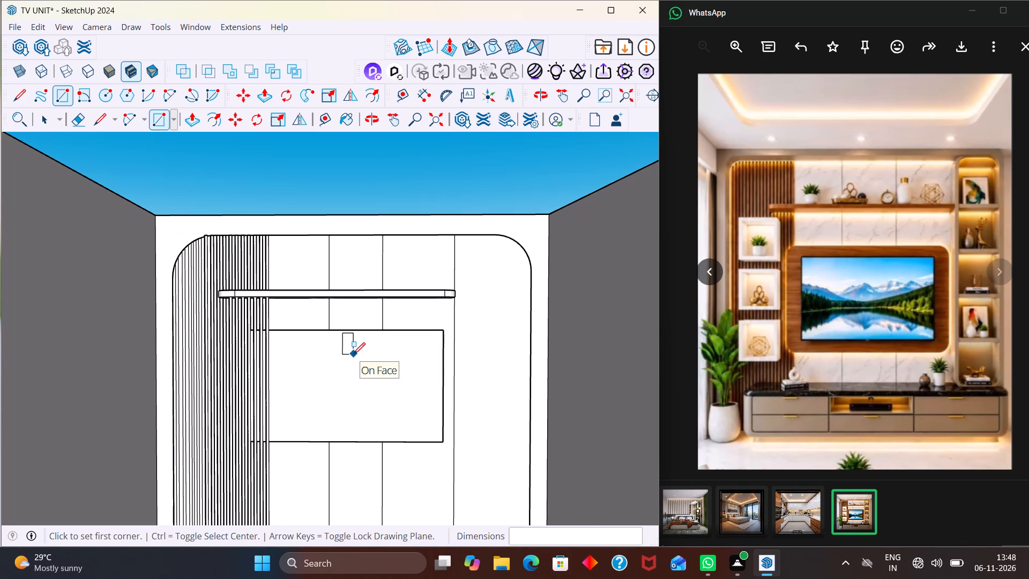
# Make the new TV back panel rectangle, with its face and edges, into a group.
pyautogui.press('space')
pyautogui.click(366, 330)
pyautogui.click(366, 330)
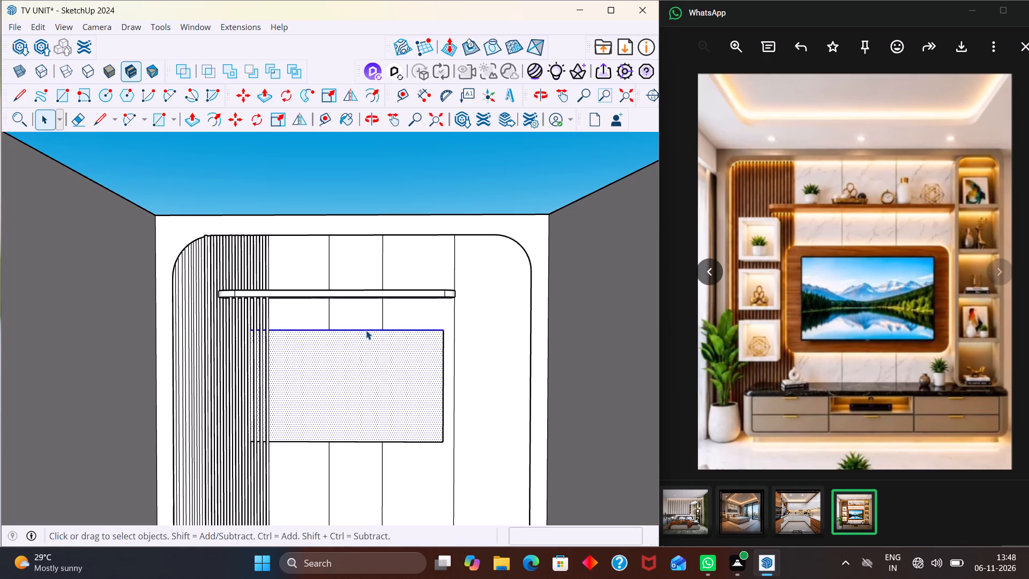
pyautogui.doubleClick(378, 388)
pyautogui.rightClick(379, 384)
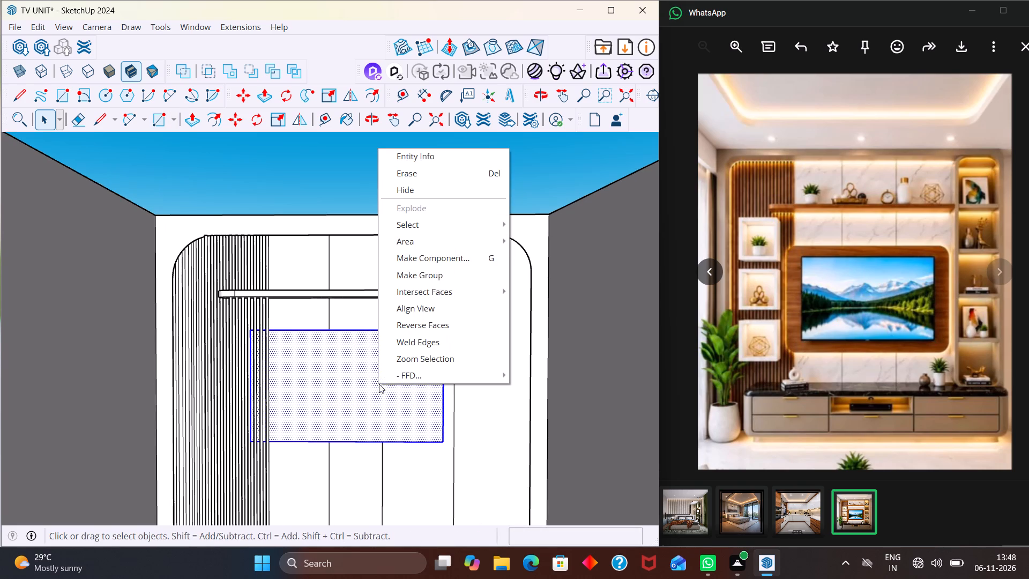
pyautogui.click(418, 278)
# Open the TV back panel group and push/pull its face out from the wall by 1 1/16".
pyautogui.moveTo(395, 382); pyautogui.dragTo(346, 435, button='middle')
pyautogui.doubleClick(346, 412)
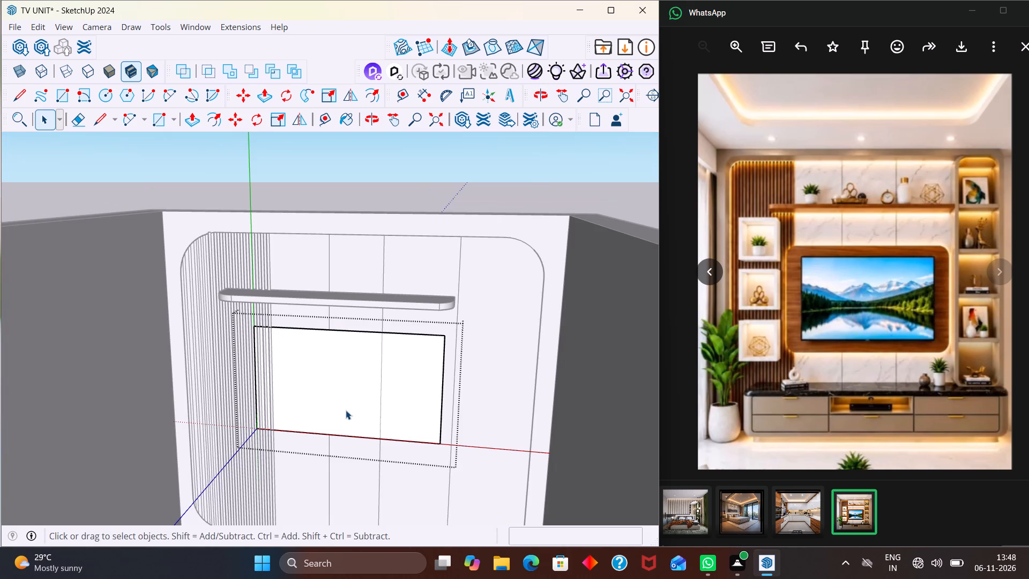
pyautogui.press('p')
pyautogui.click(345, 400)
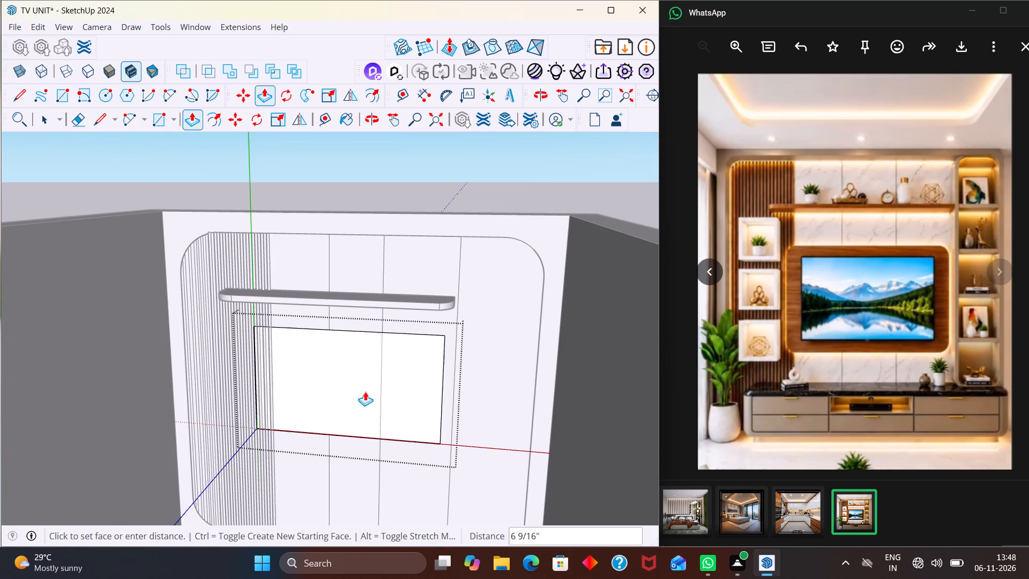
pyautogui.moveTo(371, 390); pyautogui.dragTo(275, 450, button='middle')
pyautogui.scroll(6, 313, 363)
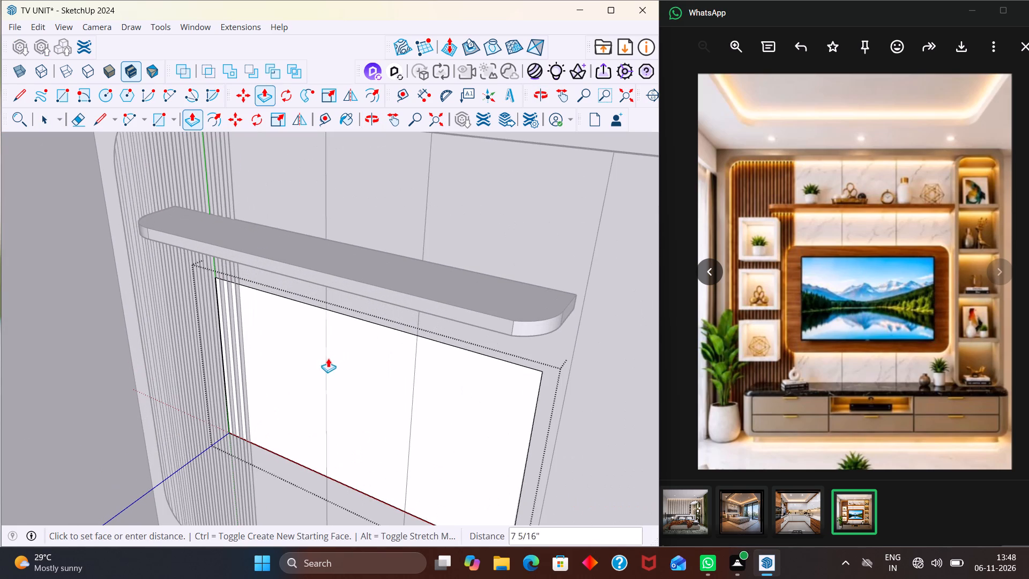
pyautogui.scroll(-2, 345, 382)
pyautogui.moveTo(333, 394); pyautogui.dragTo(251, 420, button='middle')
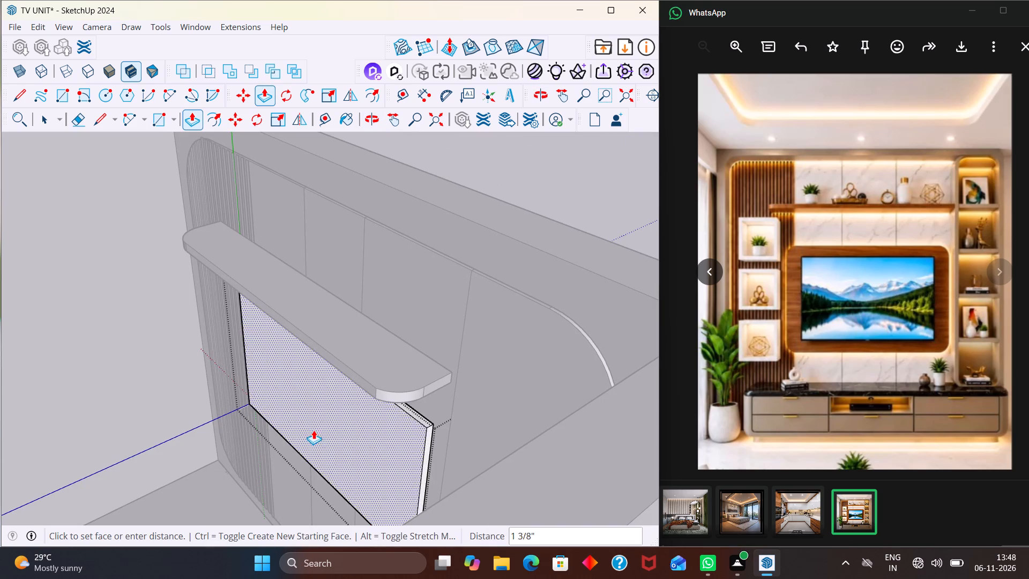
pyautogui.scroll(4, 312, 426)
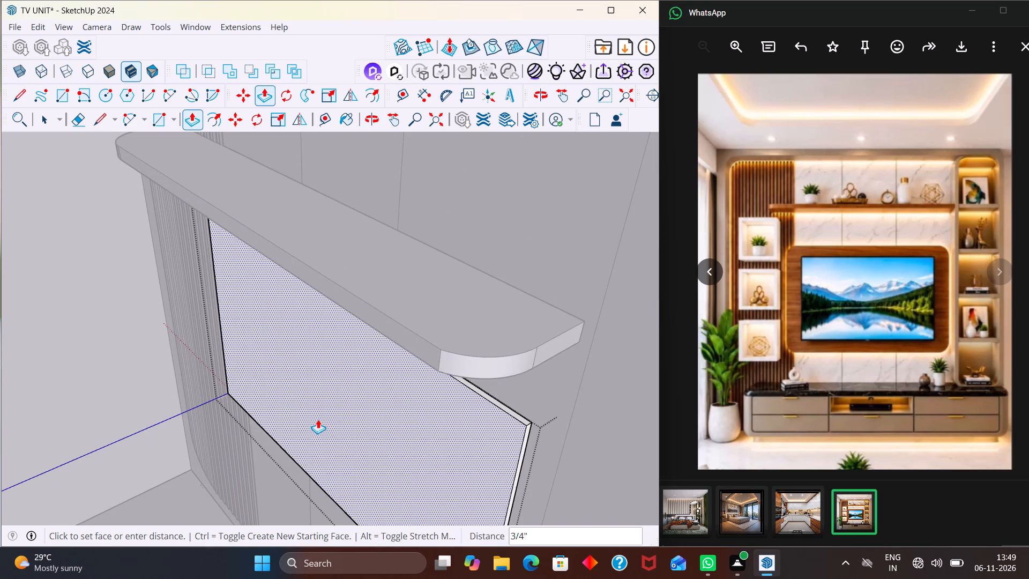
pyautogui.click(316, 421)
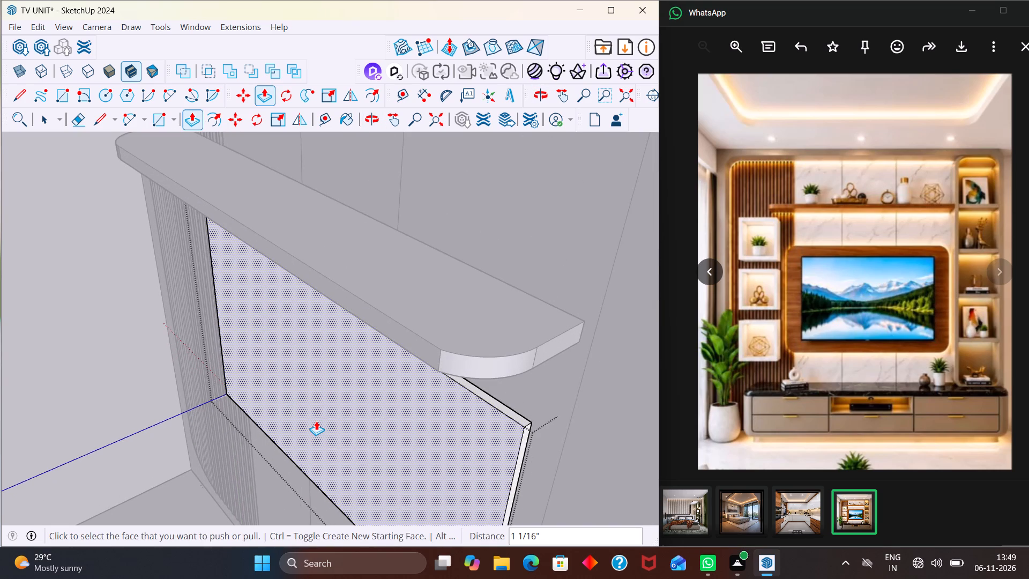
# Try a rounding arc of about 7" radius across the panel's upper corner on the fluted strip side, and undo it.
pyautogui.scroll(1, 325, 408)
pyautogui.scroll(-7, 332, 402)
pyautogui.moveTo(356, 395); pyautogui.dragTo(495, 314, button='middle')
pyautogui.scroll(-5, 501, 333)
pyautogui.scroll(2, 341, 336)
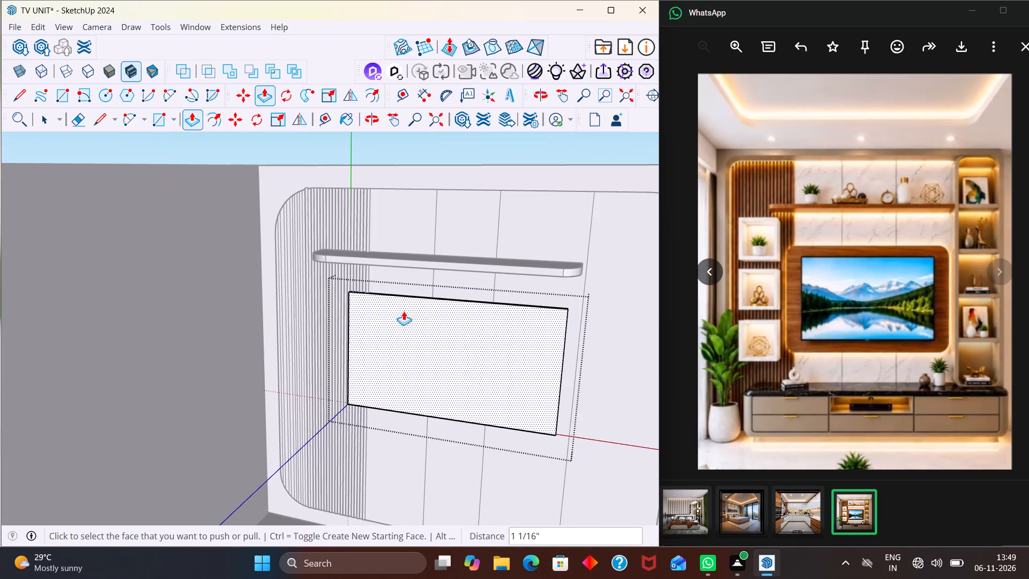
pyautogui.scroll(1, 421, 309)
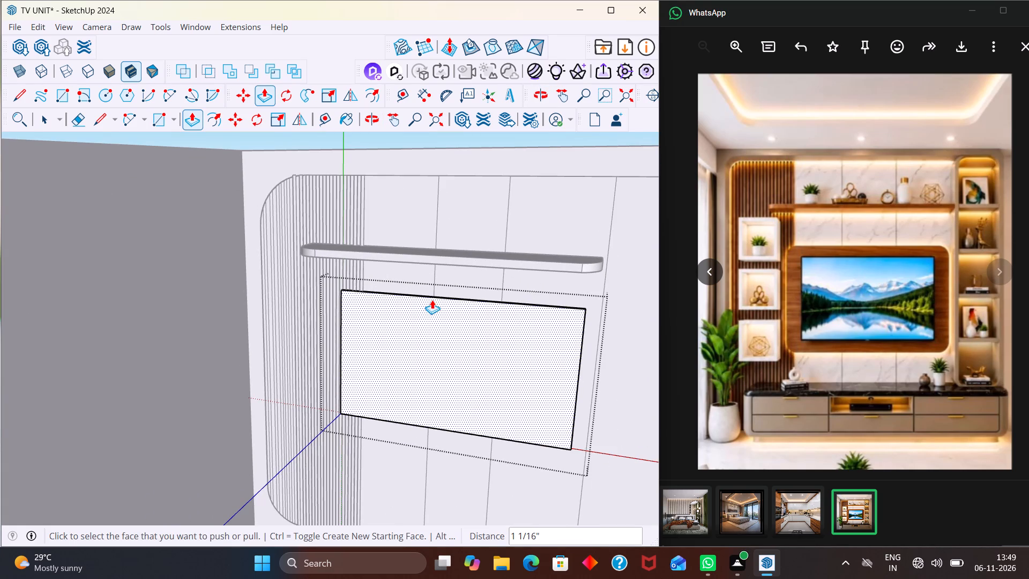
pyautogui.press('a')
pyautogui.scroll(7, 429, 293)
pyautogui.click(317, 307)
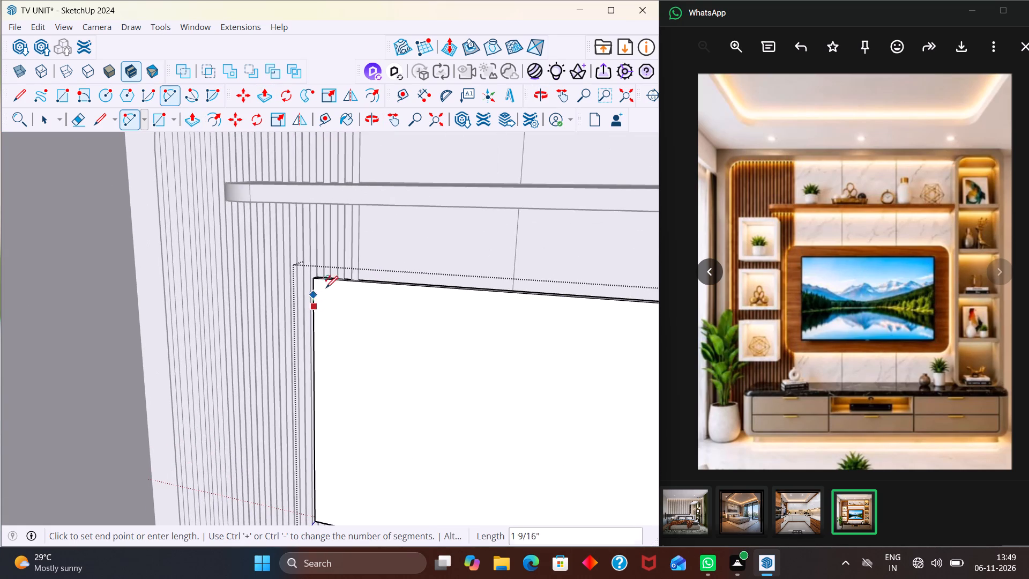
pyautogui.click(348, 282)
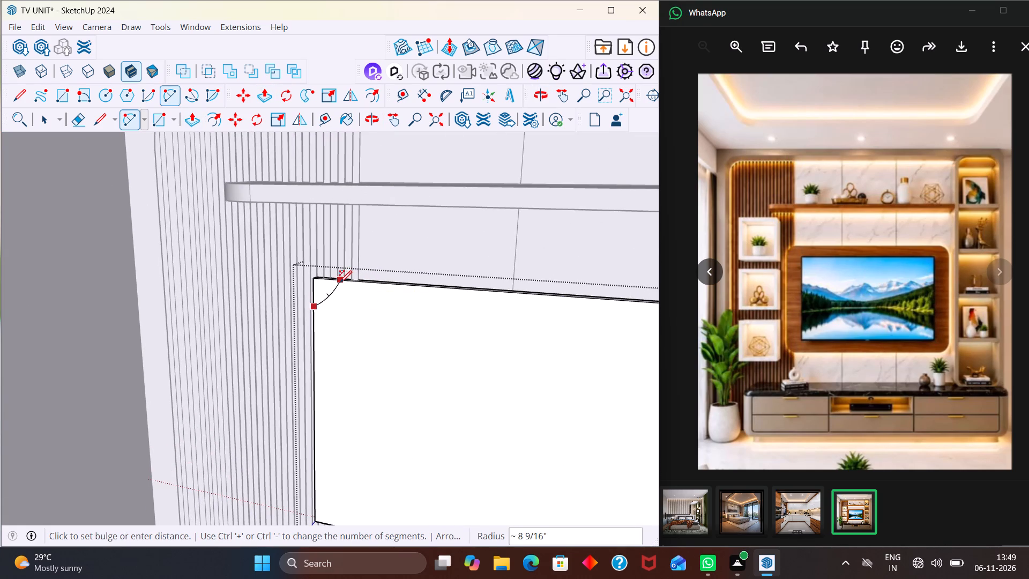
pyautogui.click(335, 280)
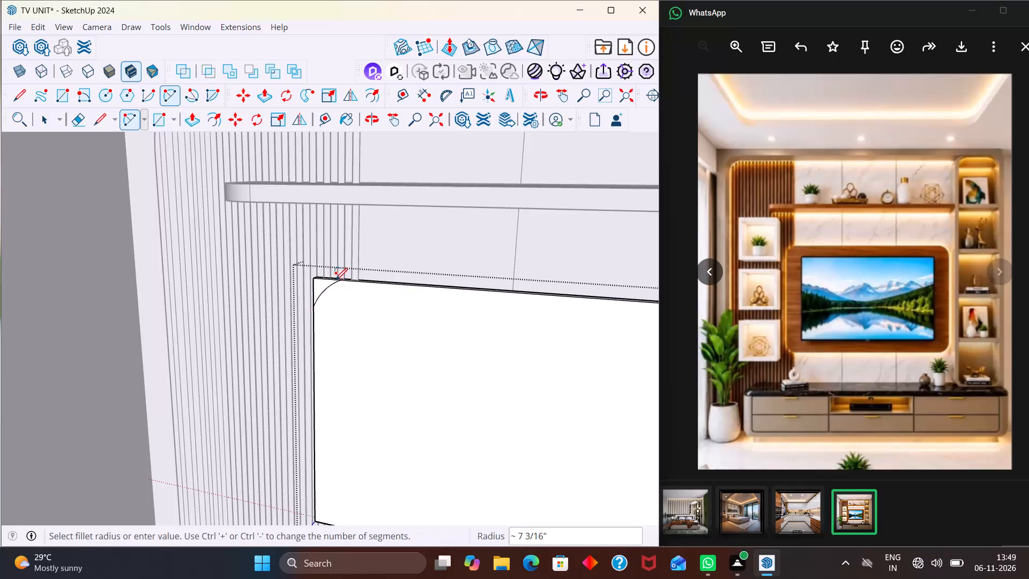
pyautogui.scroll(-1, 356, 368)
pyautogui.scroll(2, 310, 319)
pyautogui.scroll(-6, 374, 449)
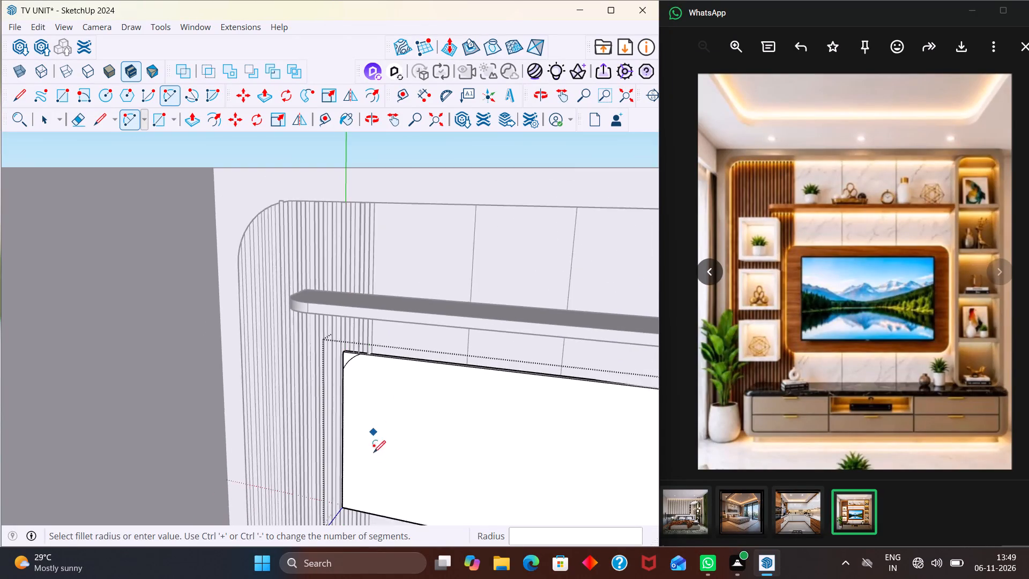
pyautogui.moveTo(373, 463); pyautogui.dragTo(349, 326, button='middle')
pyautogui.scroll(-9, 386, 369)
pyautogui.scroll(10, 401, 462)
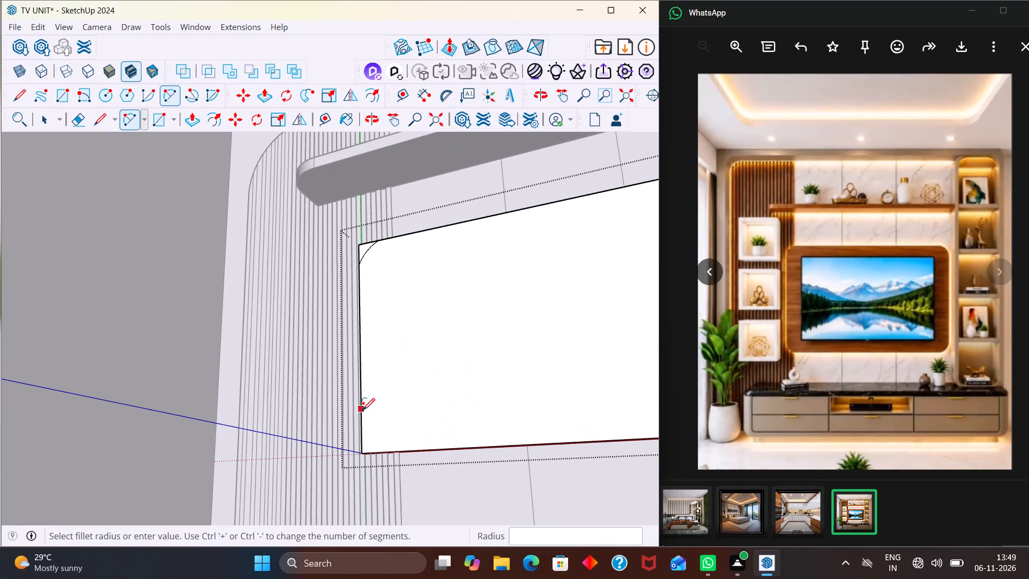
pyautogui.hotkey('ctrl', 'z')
# Draw rounding arcs across the upper and lower corners of the panel's front face on the fluted strip side.
pyautogui.scroll(6, 342, 262)
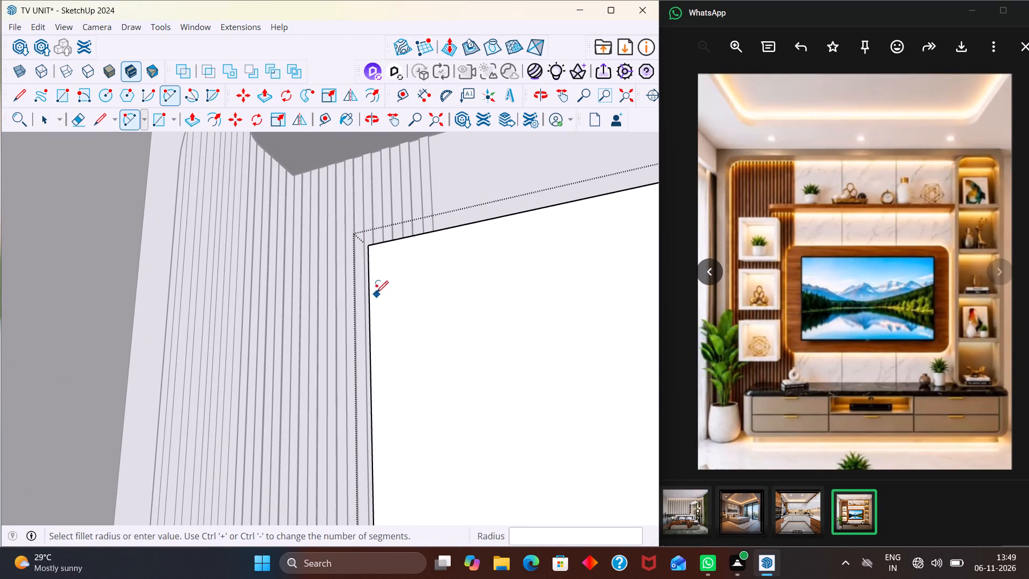
pyautogui.click(370, 283)
pyautogui.click(414, 237)
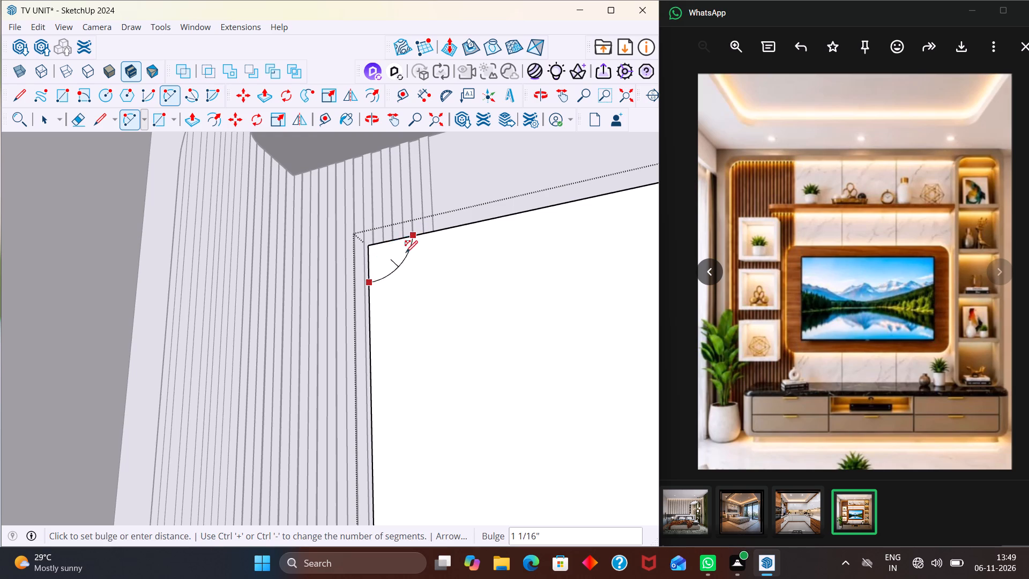
pyautogui.click(394, 242)
pyautogui.scroll(-5, 394, 251)
pyautogui.scroll(-3, 403, 472)
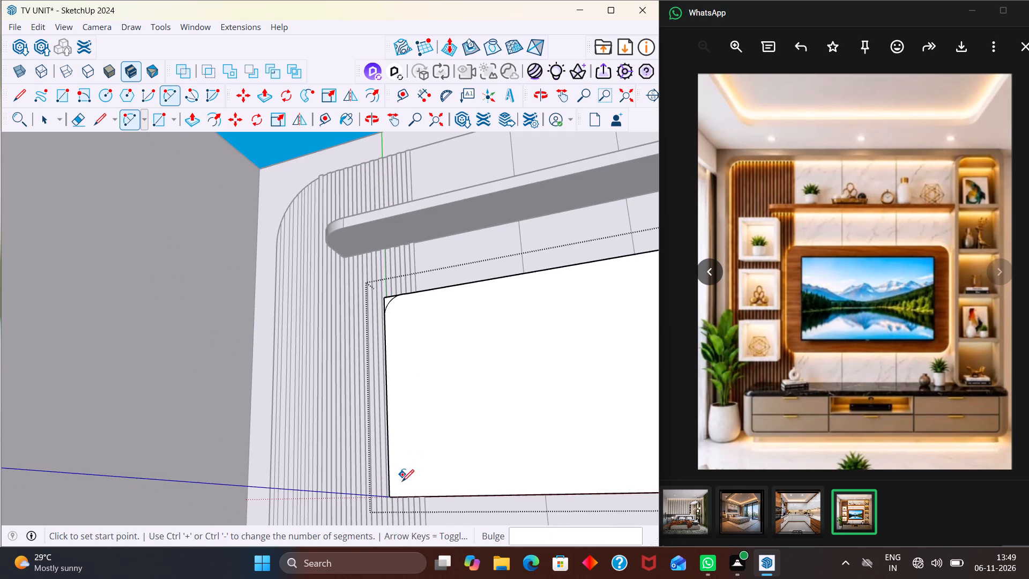
pyautogui.click(389, 481)
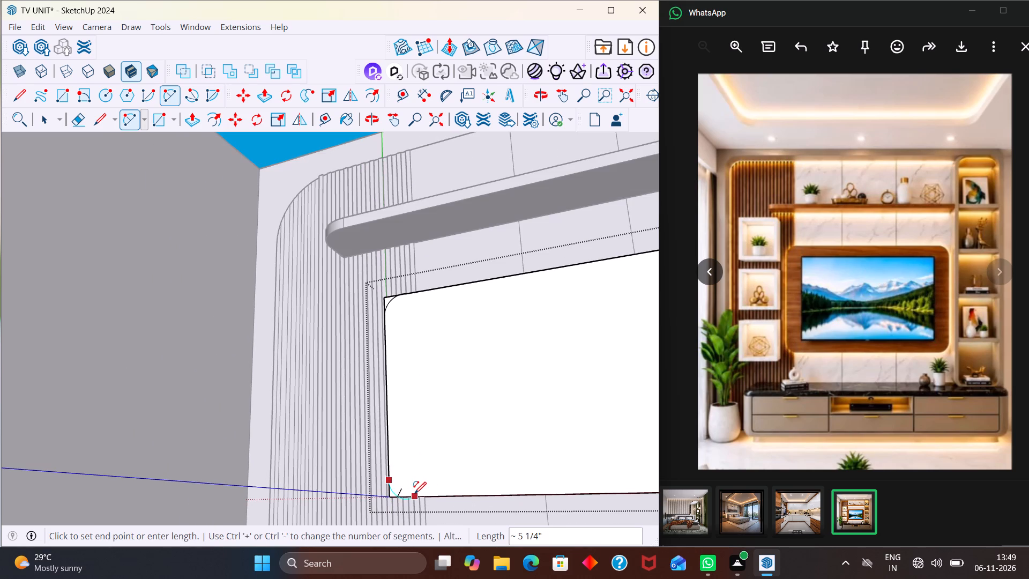
pyautogui.click(409, 494)
pyautogui.scroll(6, 401, 489)
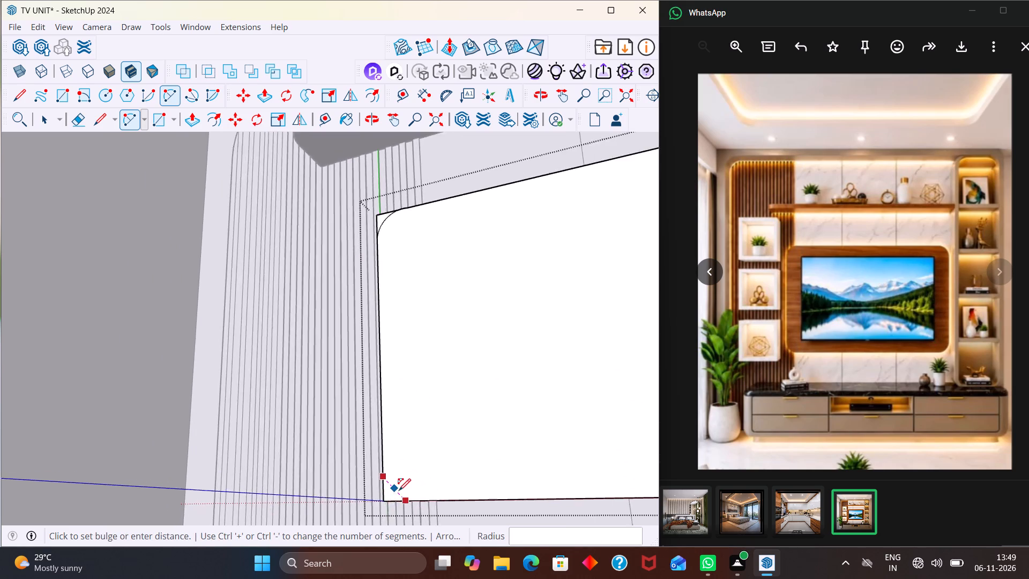
pyautogui.scroll(6, 399, 491)
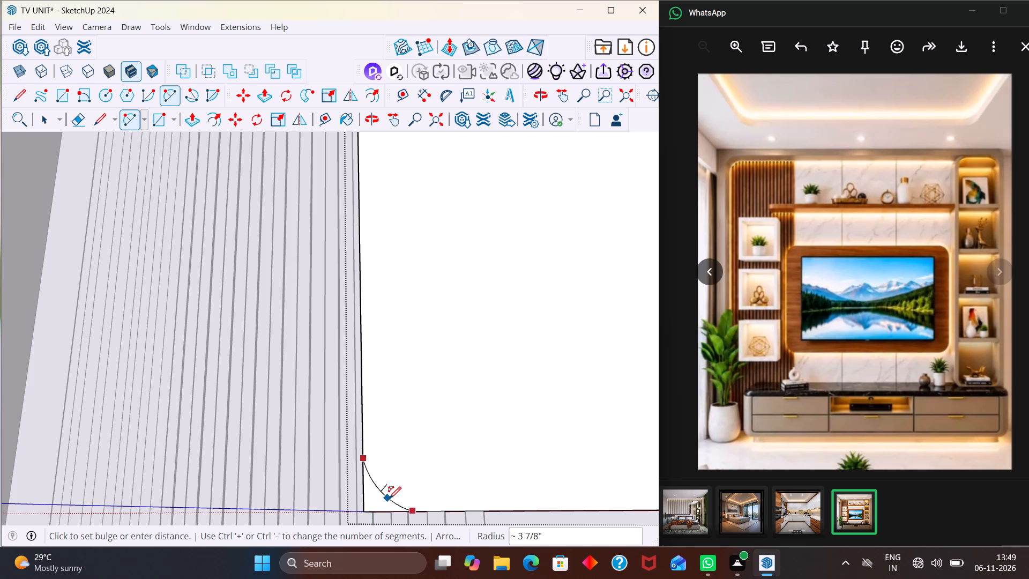
pyautogui.click(389, 499)
# Draw a rounding arc across the panel's lower corner at the end away from the fluted strip.
pyautogui.scroll(-20, 361, 476)
pyautogui.scroll(-3, 361, 476)
pyautogui.scroll(8, 558, 485)
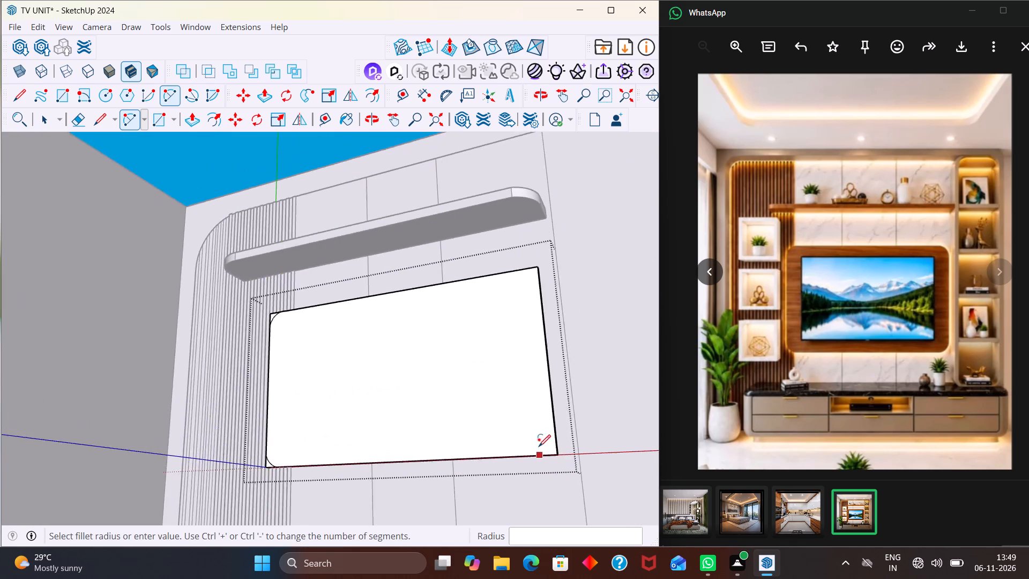
pyautogui.scroll(8, 539, 447)
pyautogui.click(526, 487)
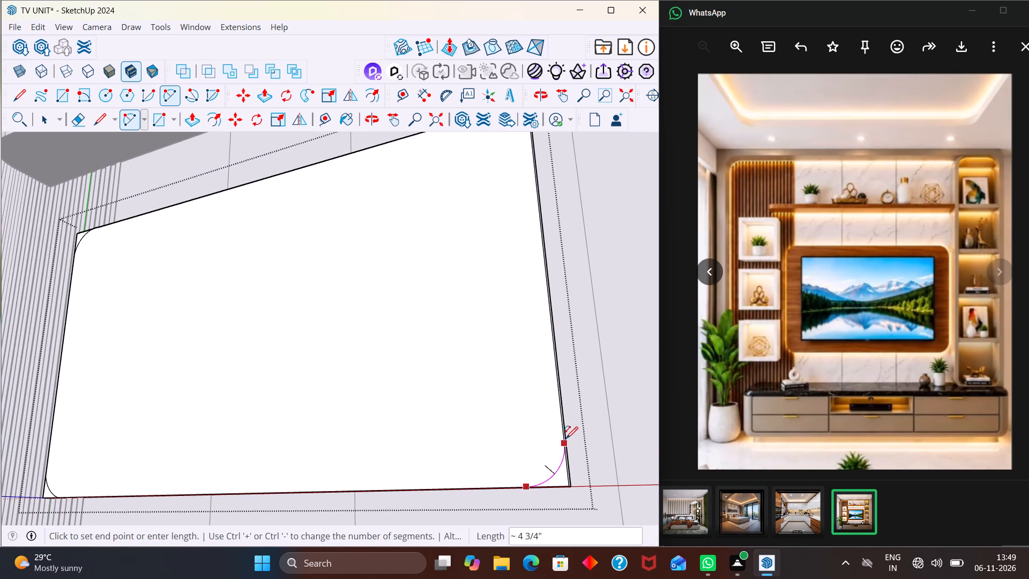
pyautogui.click(566, 439)
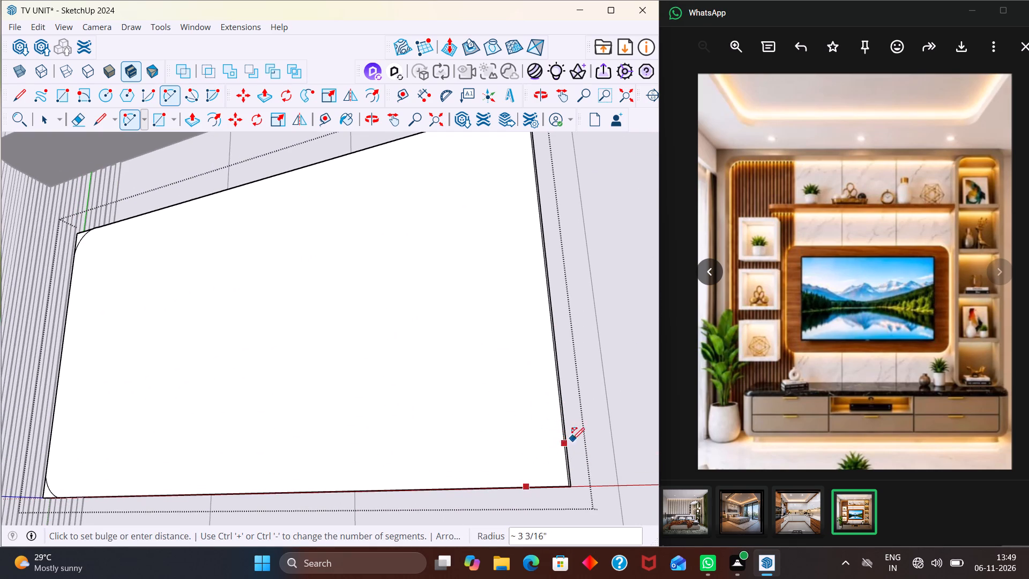
pyautogui.click(558, 459)
pyautogui.scroll(-4, 538, 412)
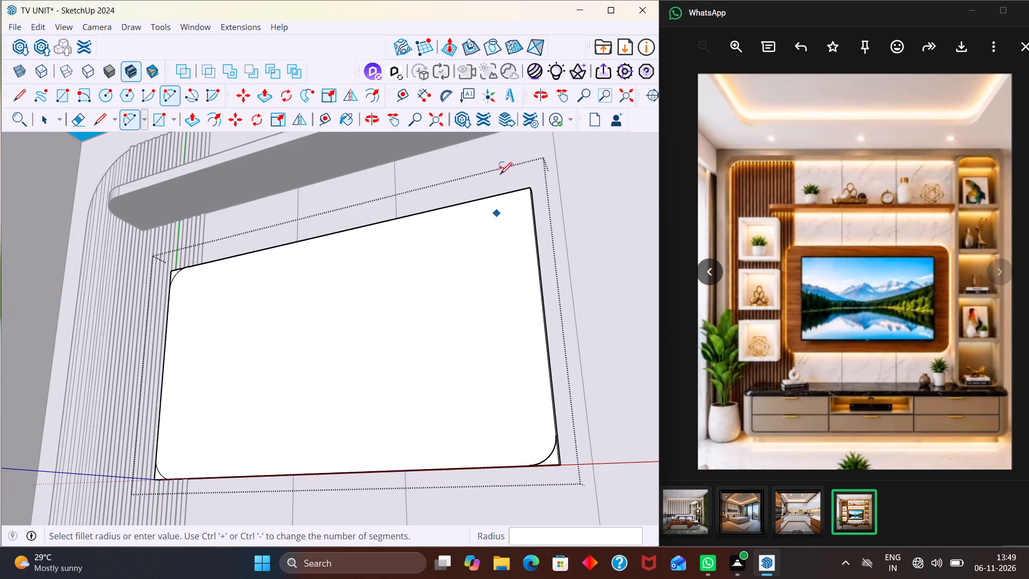
# Draw a rounding arc with a bulge of about 11/16" across the panel's upper corner away from the fluted strip.
pyautogui.scroll(7, 495, 149)
pyautogui.click(508, 222)
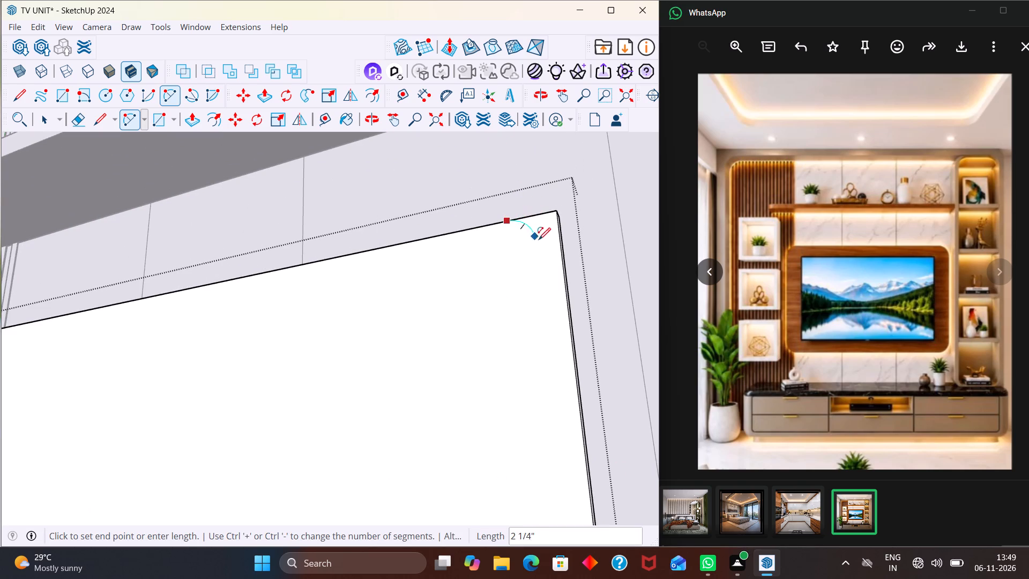
pyautogui.click(560, 245)
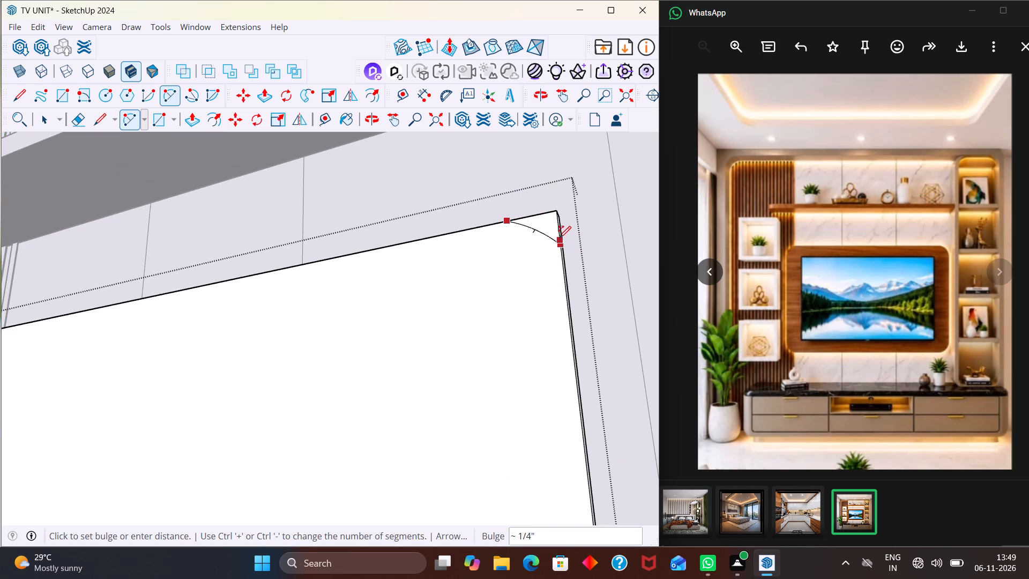
pyautogui.click(548, 231)
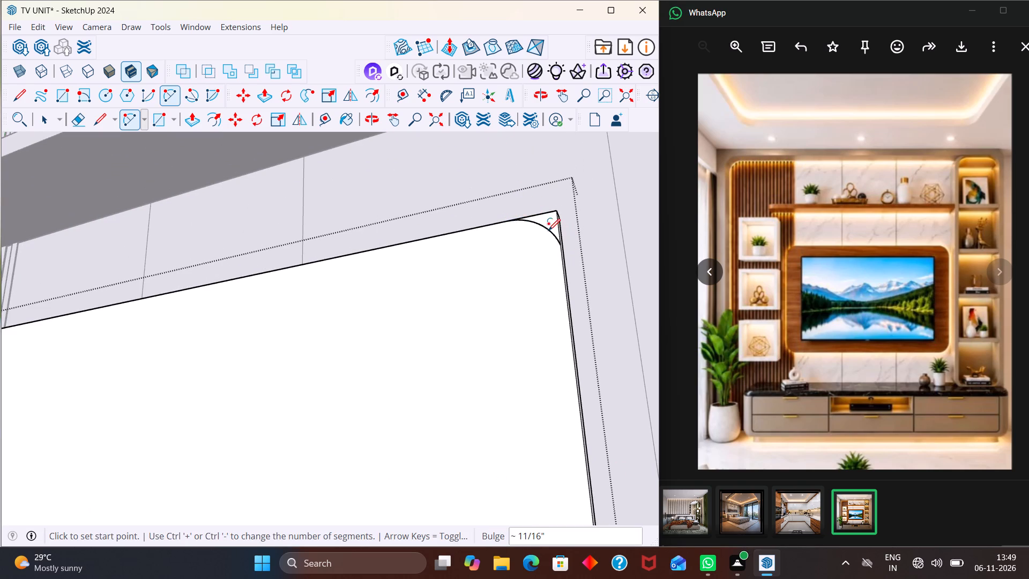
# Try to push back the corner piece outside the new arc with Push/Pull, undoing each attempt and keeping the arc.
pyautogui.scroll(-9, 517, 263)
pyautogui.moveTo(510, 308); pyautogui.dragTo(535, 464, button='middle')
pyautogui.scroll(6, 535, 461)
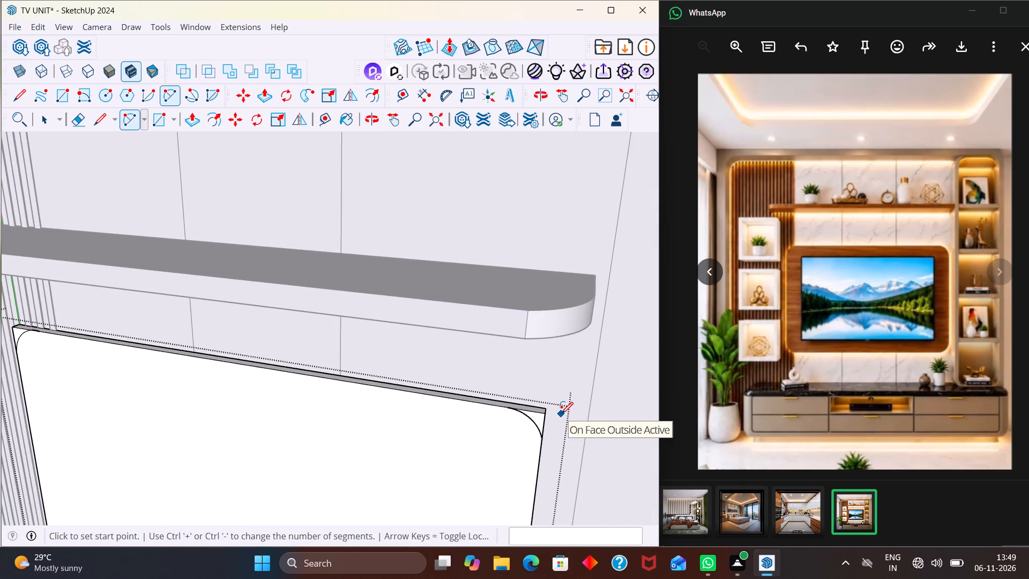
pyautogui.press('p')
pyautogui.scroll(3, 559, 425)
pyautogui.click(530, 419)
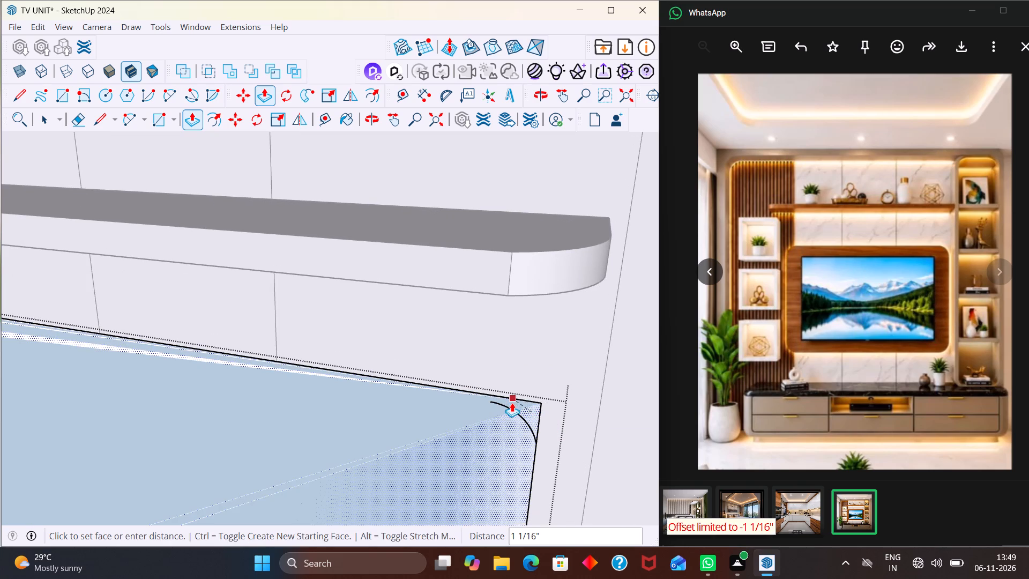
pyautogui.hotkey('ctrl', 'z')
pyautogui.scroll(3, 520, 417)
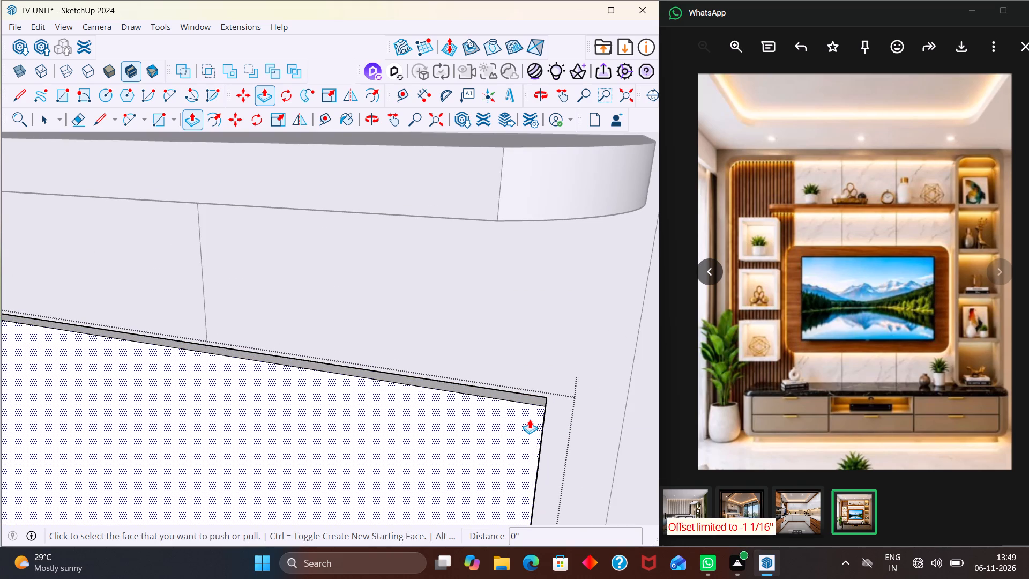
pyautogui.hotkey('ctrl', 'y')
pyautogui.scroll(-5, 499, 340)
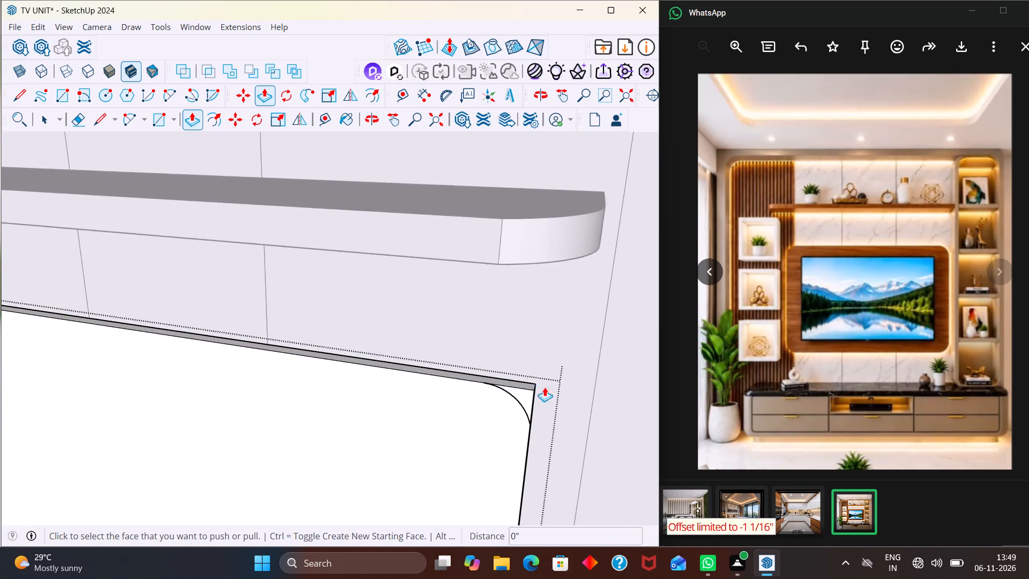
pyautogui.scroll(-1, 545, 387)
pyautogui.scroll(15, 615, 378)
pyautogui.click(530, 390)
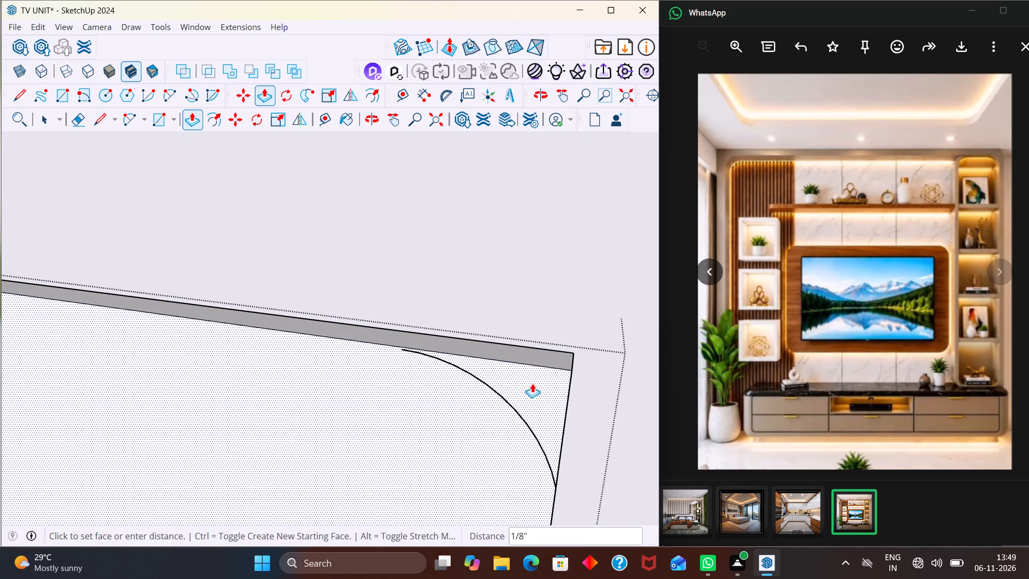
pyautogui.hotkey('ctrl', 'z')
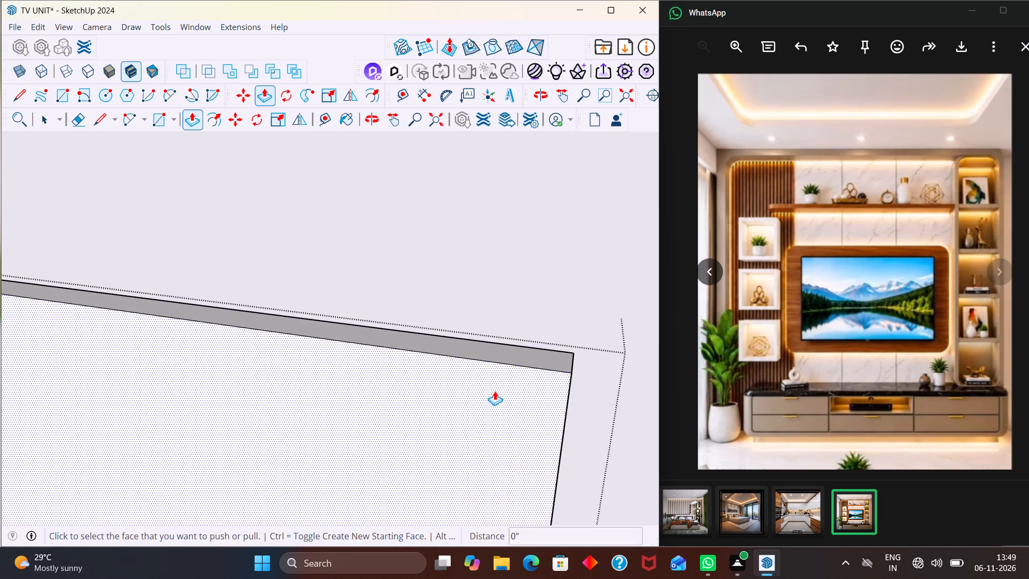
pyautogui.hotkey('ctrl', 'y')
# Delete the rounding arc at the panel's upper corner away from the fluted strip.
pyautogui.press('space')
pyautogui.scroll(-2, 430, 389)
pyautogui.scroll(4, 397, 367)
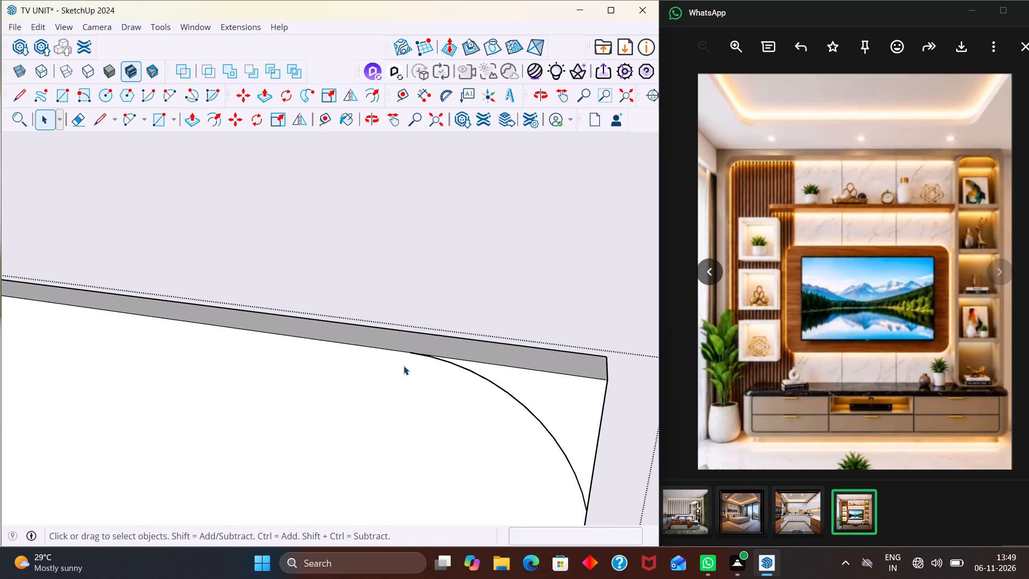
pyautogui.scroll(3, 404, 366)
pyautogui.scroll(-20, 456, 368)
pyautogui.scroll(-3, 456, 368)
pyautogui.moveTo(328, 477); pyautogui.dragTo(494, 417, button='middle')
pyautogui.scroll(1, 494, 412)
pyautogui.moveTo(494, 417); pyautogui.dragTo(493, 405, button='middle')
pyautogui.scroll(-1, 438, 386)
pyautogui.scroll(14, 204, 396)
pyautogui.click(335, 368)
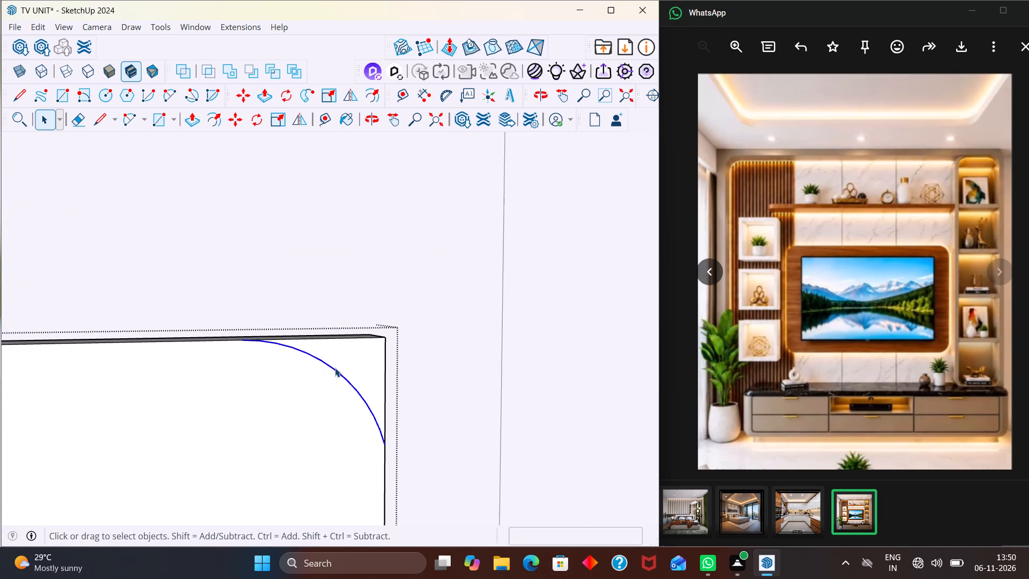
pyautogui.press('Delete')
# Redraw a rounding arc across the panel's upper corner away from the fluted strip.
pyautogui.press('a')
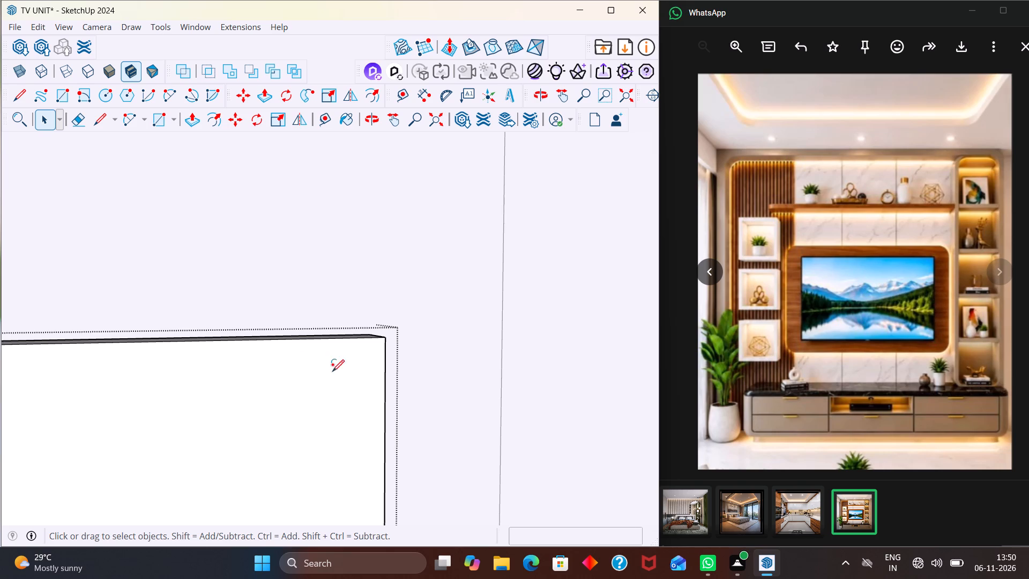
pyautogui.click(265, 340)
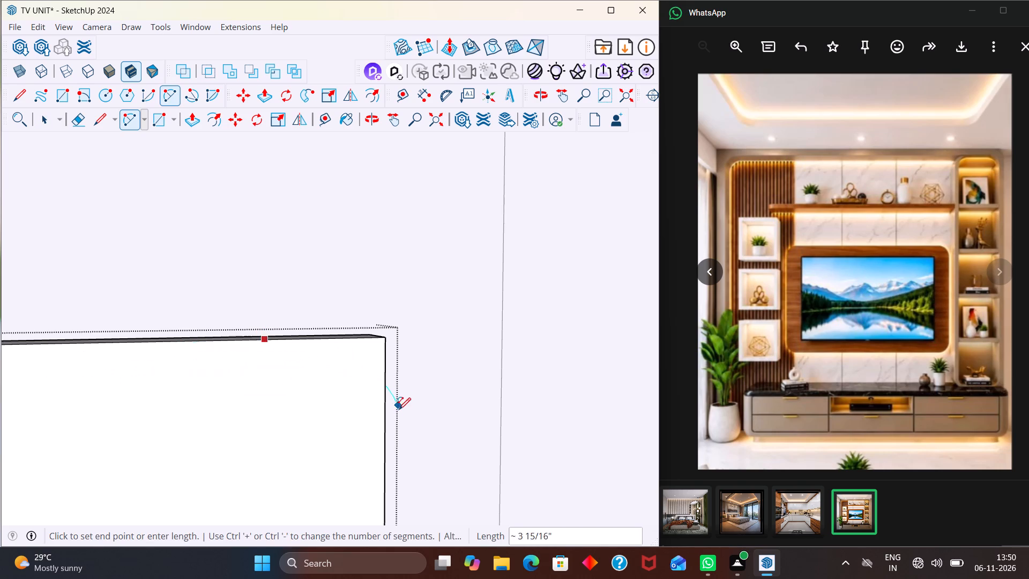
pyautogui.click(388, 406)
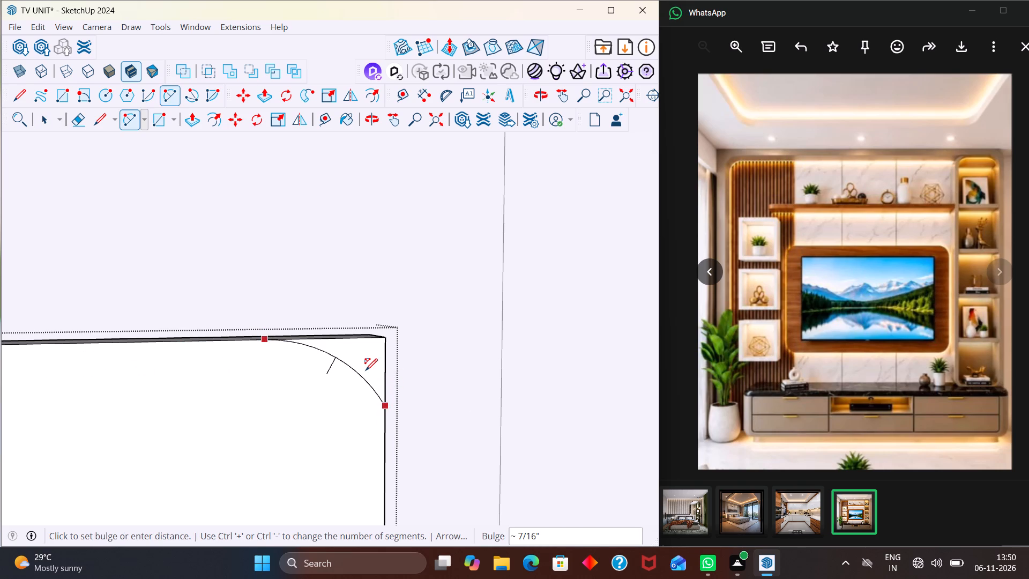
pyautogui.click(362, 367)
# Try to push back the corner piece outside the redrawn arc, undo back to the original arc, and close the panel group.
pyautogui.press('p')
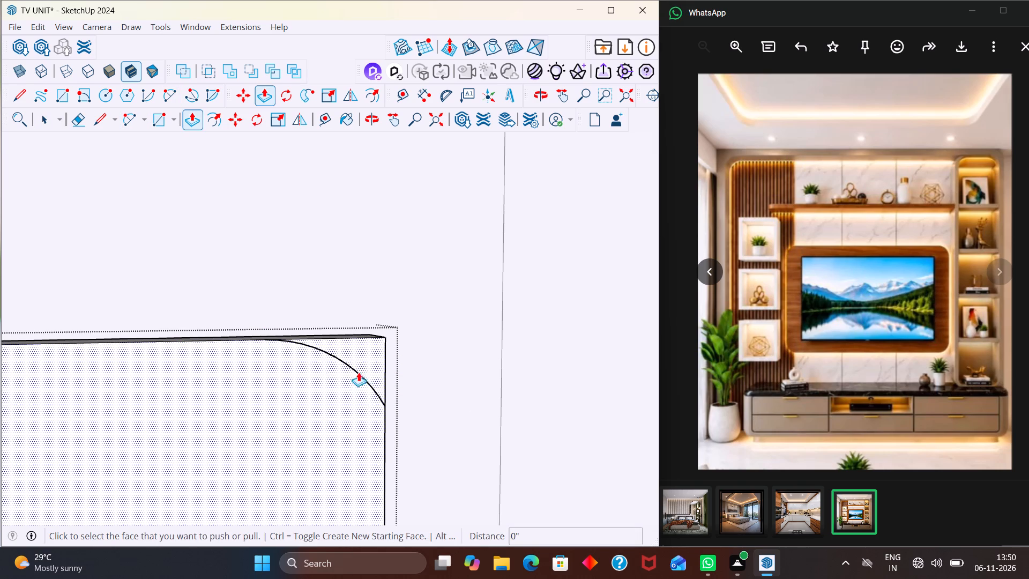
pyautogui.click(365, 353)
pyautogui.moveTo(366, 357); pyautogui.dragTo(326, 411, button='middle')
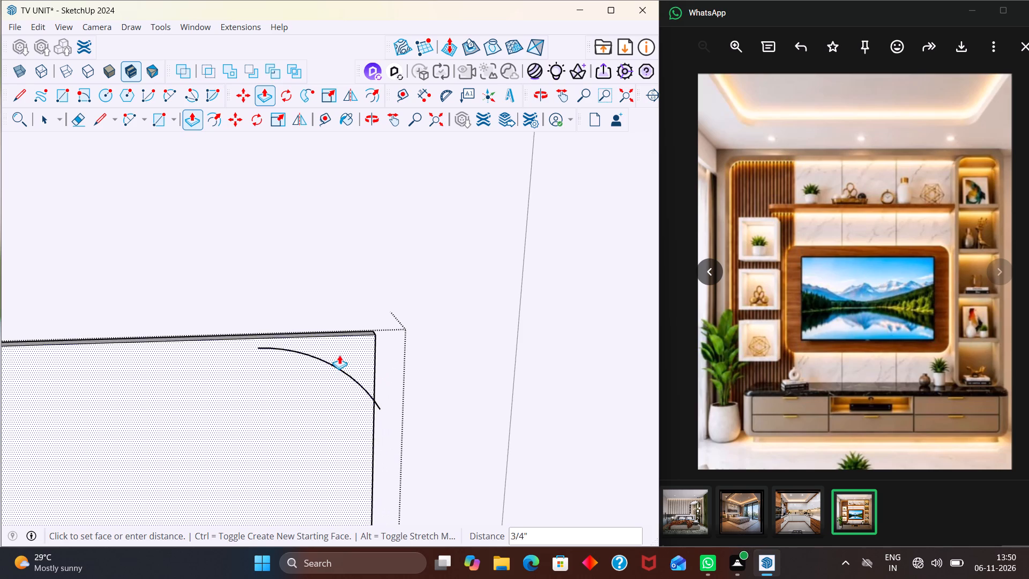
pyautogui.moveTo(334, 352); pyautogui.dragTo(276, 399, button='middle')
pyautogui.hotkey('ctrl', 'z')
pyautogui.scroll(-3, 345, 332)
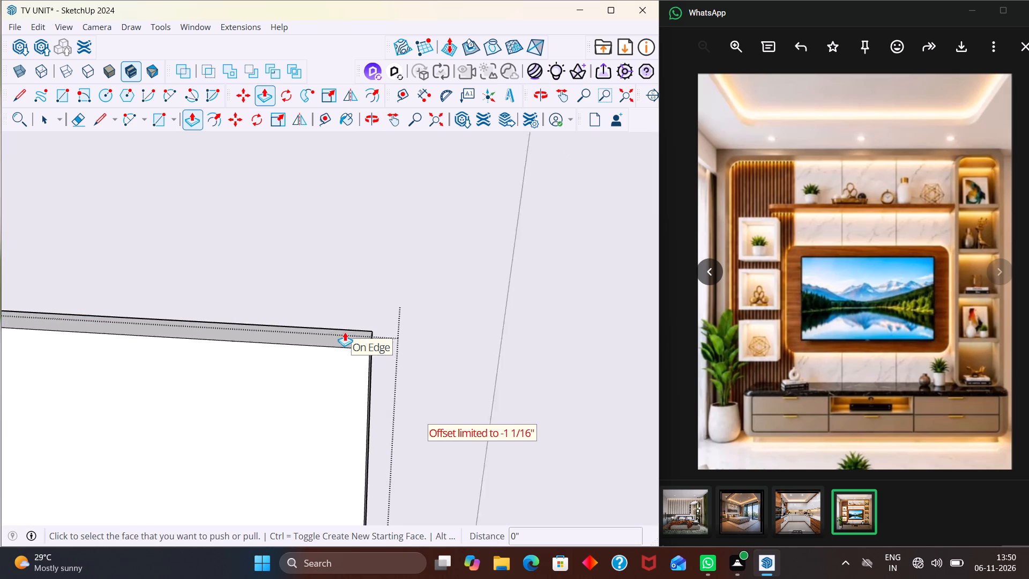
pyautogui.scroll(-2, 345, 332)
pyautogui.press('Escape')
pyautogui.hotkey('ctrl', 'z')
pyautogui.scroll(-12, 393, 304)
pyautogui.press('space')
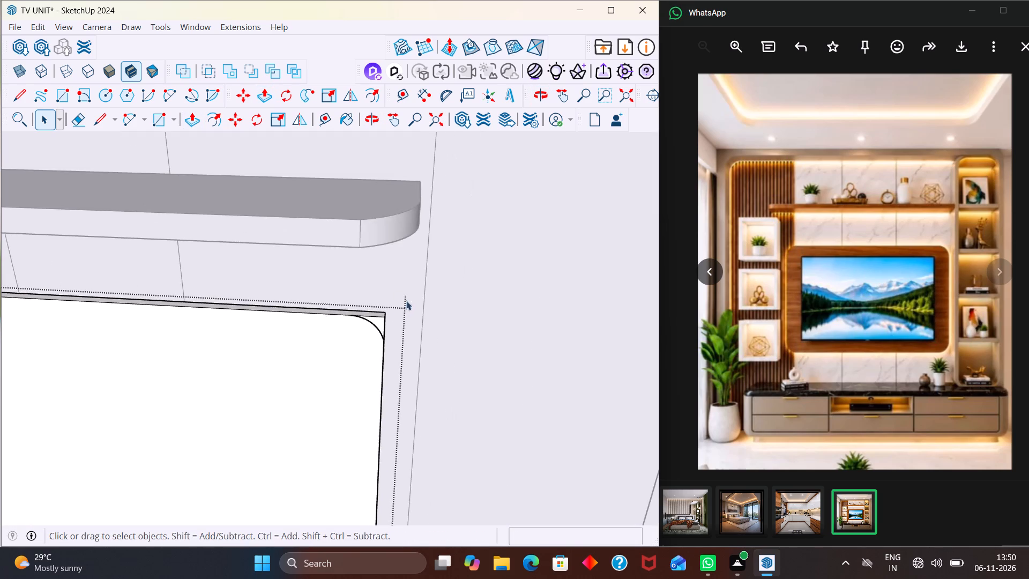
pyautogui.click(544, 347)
# Look over the whole TV unit wall with its shelf and back panel from several angles.
pyautogui.scroll(-10, 408, 328)
pyautogui.moveTo(246, 448); pyautogui.dragTo(229, 335, button='middle')
pyautogui.scroll(3, 222, 345)
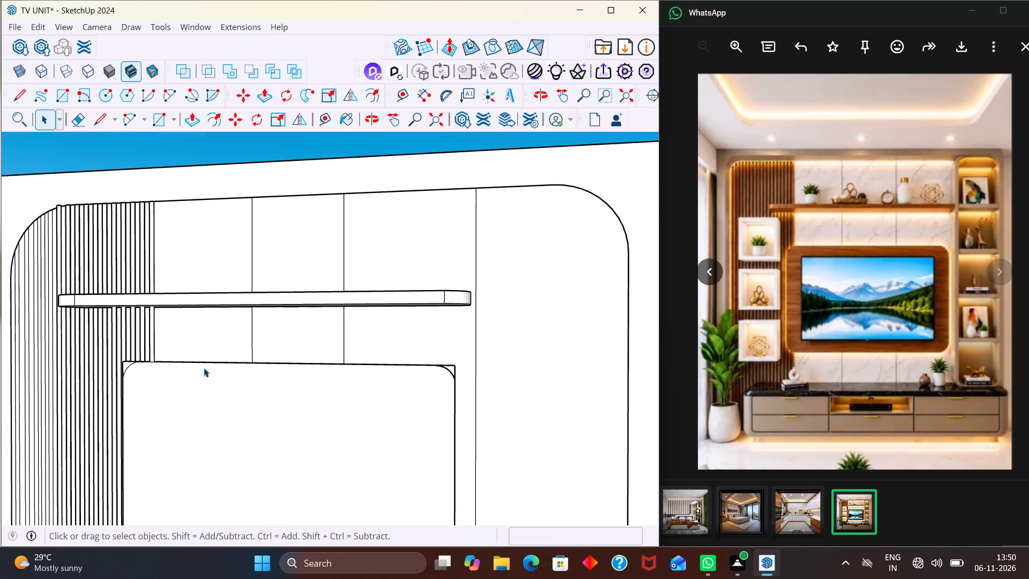
pyautogui.scroll(1, 175, 387)
pyautogui.scroll(-10, 225, 411)
pyautogui.moveTo(250, 427); pyautogui.dragTo(353, 417, button='middle')
pyautogui.scroll(-2, 306, 430)
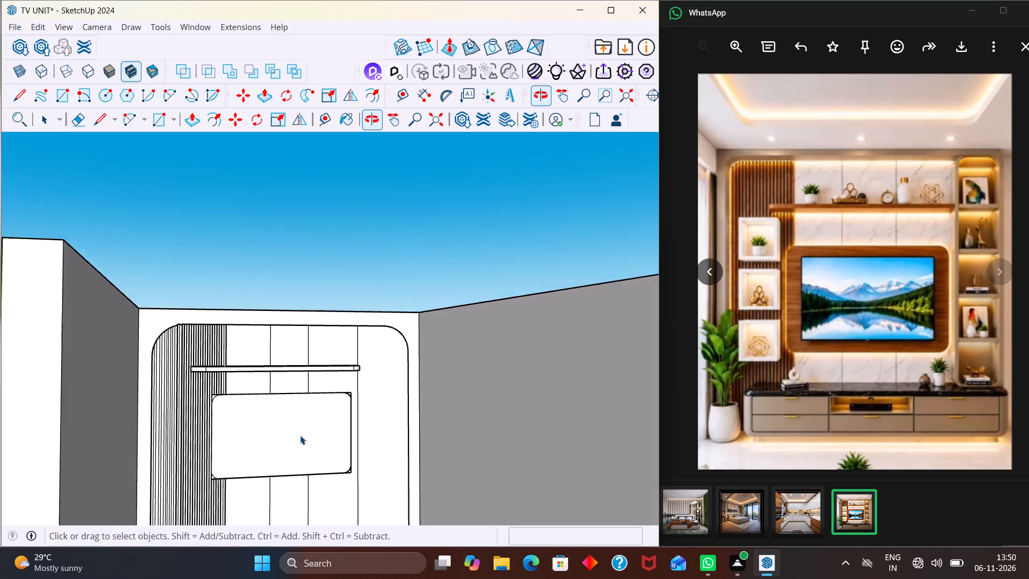
pyautogui.scroll(-5, 300, 435)
pyautogui.moveTo(323, 433); pyautogui.dragTo(240, 436, button='middle')
pyautogui.scroll(3, 256, 422)
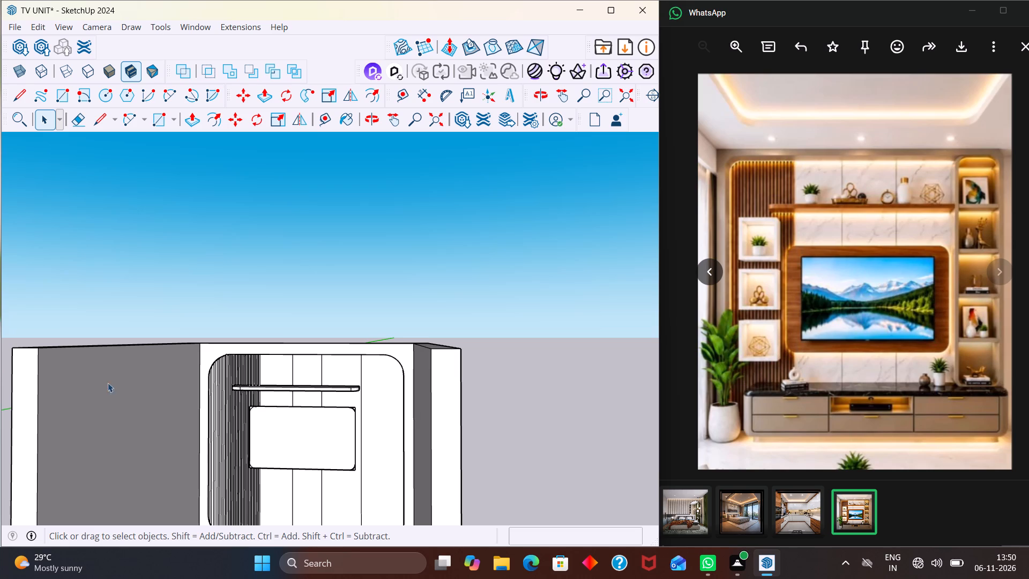
pyautogui.scroll(-3, 255, 302)
pyautogui.moveTo(265, 336); pyautogui.dragTo(298, 388, button='middle')
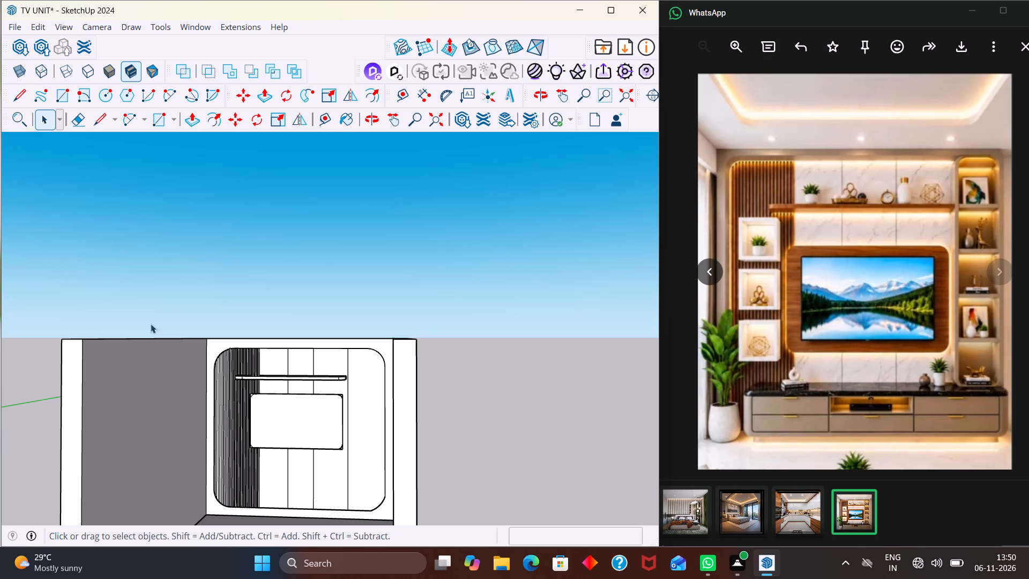
pyautogui.scroll(-1, 0, 509)
pyautogui.scroll(5, 272, 568)
pyautogui.scroll(-7, 407, 360)
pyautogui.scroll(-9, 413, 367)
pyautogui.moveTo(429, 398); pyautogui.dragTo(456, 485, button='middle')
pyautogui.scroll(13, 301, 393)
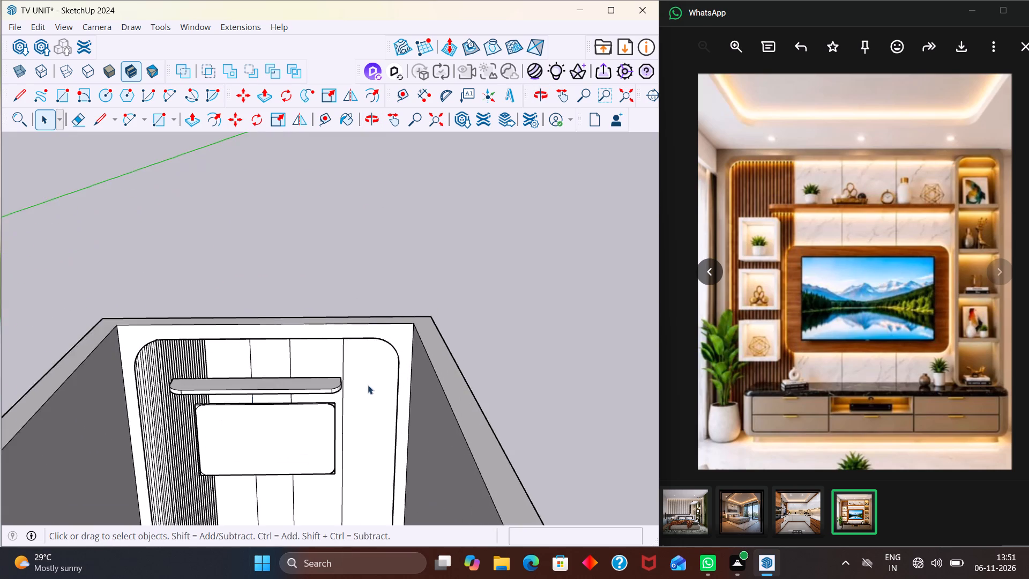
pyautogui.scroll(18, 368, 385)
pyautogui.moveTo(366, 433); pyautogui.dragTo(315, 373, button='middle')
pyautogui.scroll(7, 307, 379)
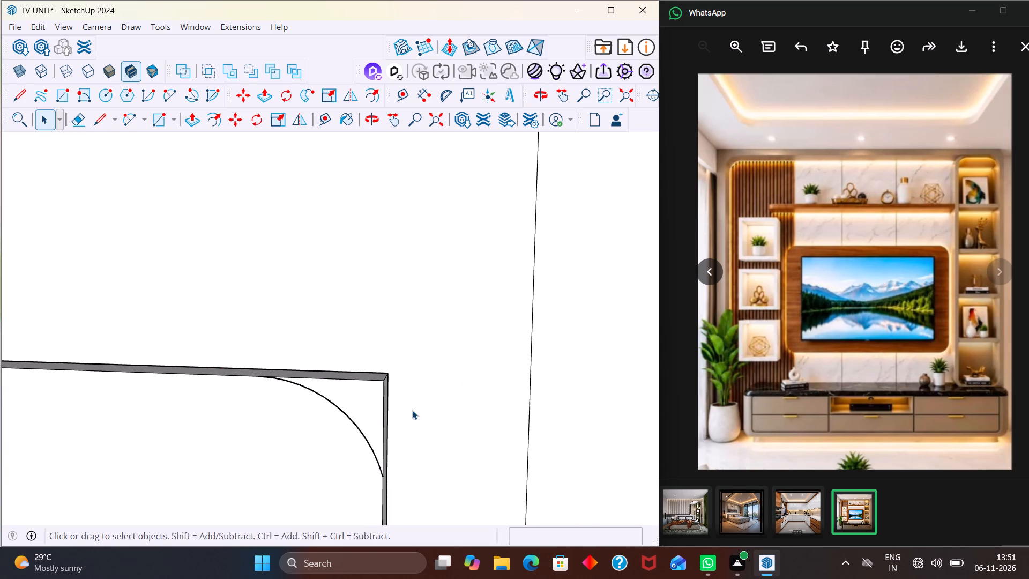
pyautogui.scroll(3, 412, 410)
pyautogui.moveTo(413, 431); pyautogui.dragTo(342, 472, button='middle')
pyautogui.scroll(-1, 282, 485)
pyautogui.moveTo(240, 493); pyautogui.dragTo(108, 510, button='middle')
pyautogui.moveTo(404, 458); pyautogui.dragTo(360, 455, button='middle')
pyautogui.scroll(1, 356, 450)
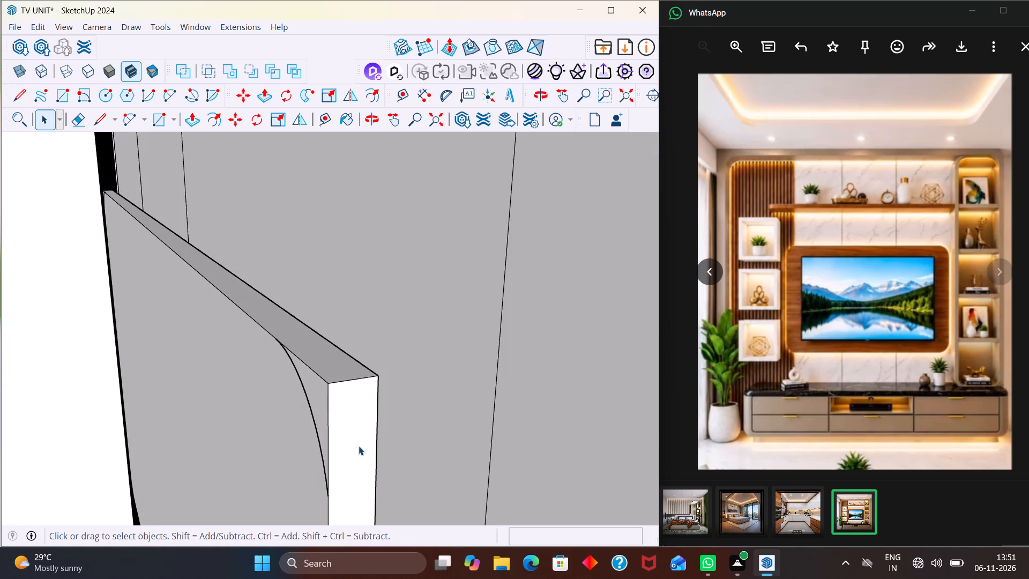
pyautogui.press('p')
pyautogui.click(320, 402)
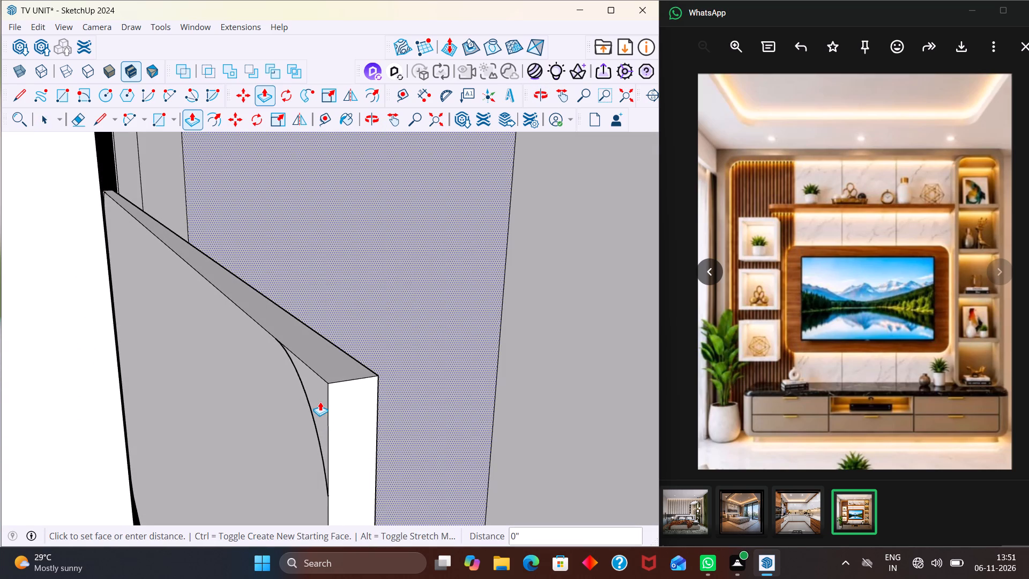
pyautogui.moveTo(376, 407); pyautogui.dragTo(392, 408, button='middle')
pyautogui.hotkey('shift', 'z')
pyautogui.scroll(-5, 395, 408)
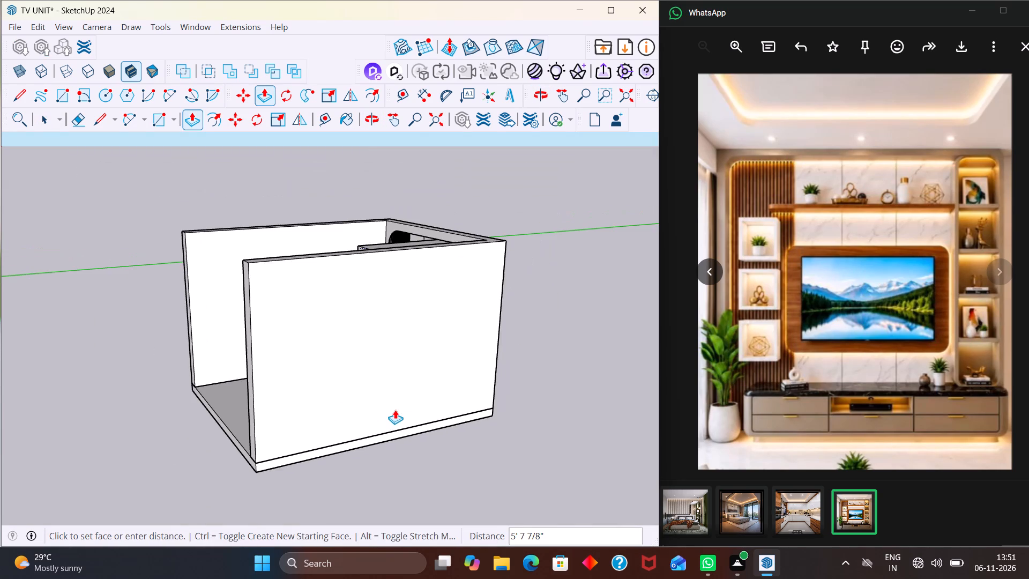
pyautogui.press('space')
# Reopen the TV back panel group for editing.
pyautogui.scroll(-6, 406, 417)
pyautogui.scroll(1, 449, 348)
pyautogui.moveTo(448, 346); pyautogui.dragTo(445, 335, button='middle')
pyautogui.scroll(7, 456, 364)
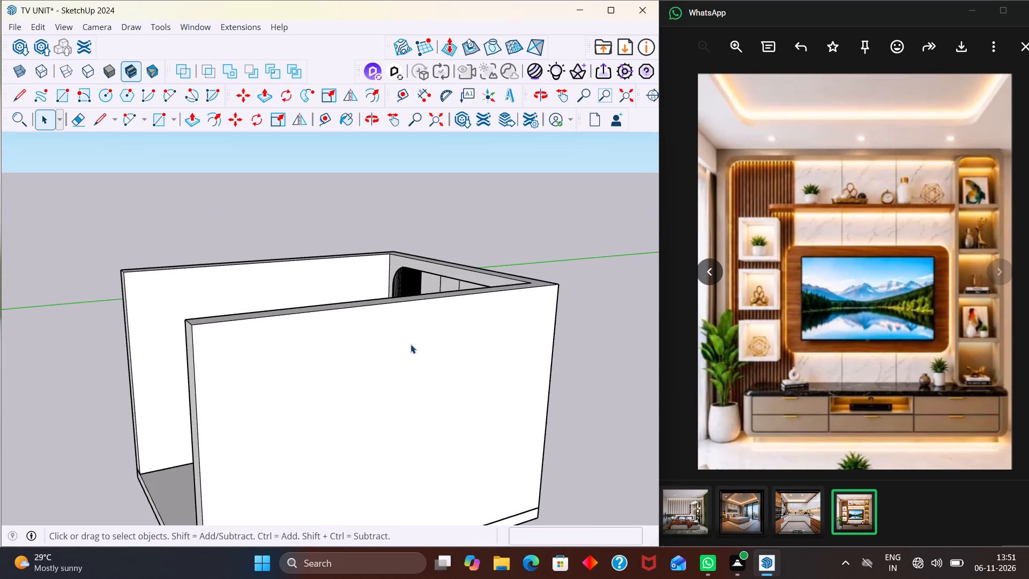
pyautogui.moveTo(466, 390); pyautogui.dragTo(636, 364, button='middle')
pyautogui.scroll(7, 384, 338)
pyautogui.doubleClick(445, 353)
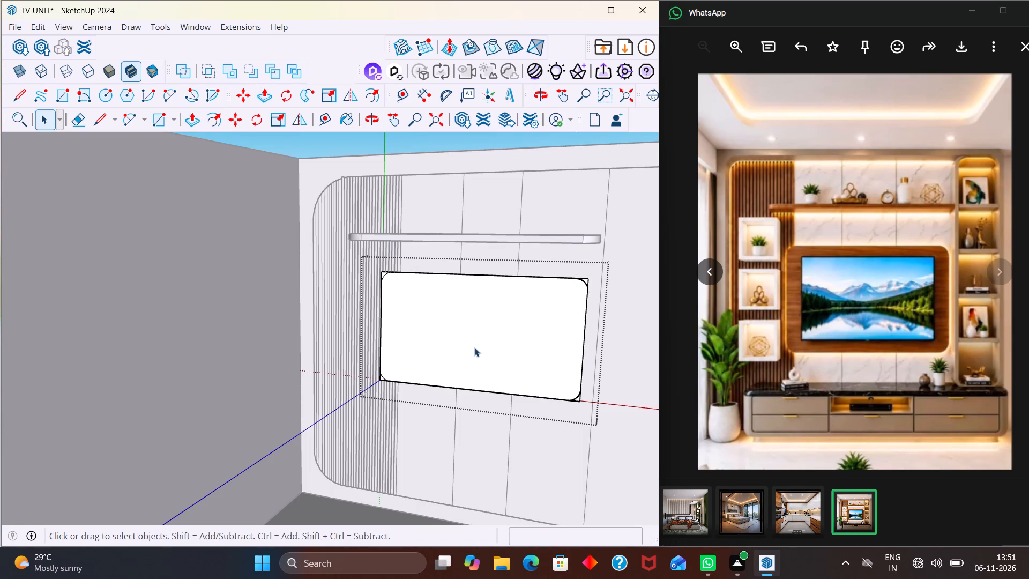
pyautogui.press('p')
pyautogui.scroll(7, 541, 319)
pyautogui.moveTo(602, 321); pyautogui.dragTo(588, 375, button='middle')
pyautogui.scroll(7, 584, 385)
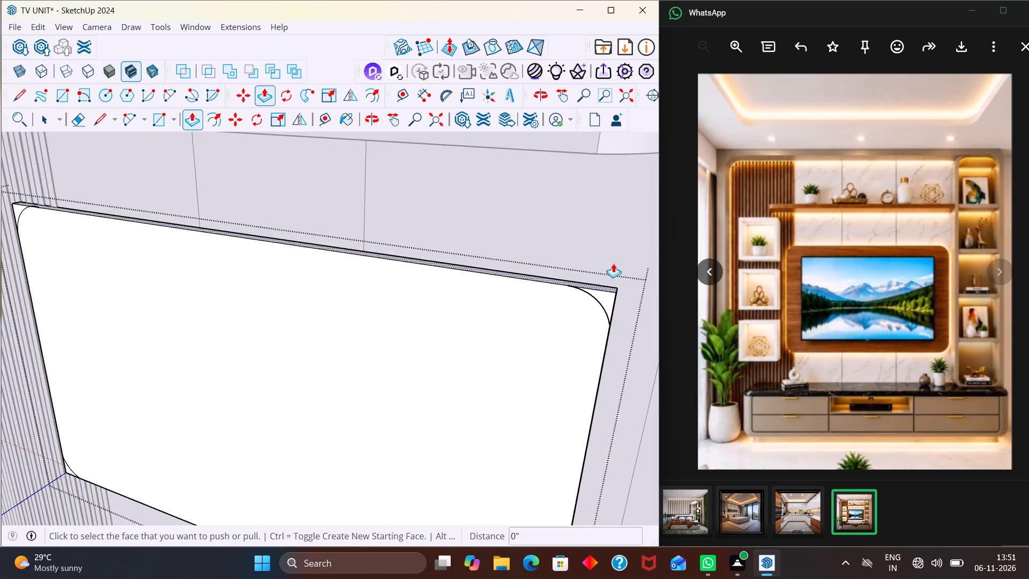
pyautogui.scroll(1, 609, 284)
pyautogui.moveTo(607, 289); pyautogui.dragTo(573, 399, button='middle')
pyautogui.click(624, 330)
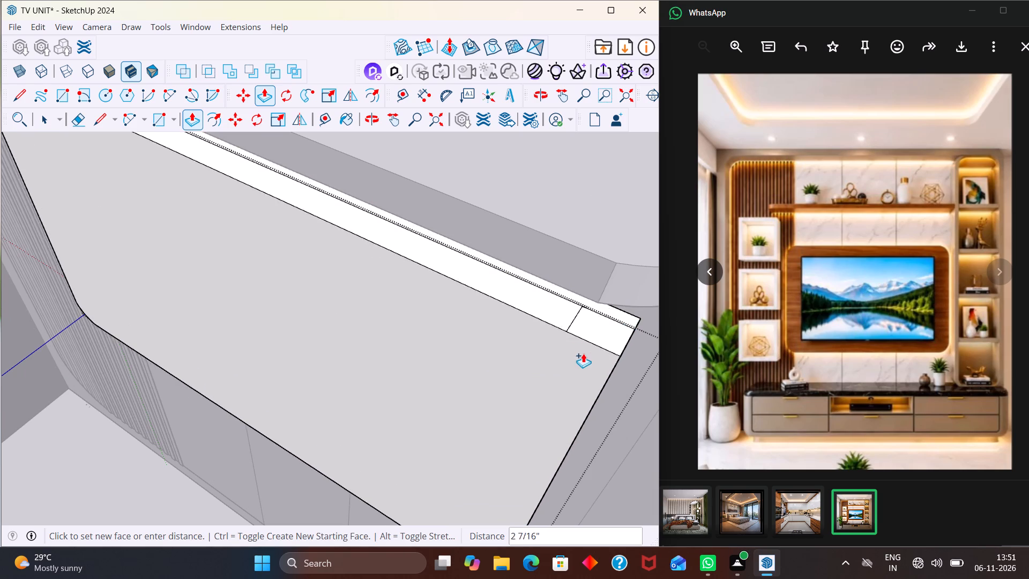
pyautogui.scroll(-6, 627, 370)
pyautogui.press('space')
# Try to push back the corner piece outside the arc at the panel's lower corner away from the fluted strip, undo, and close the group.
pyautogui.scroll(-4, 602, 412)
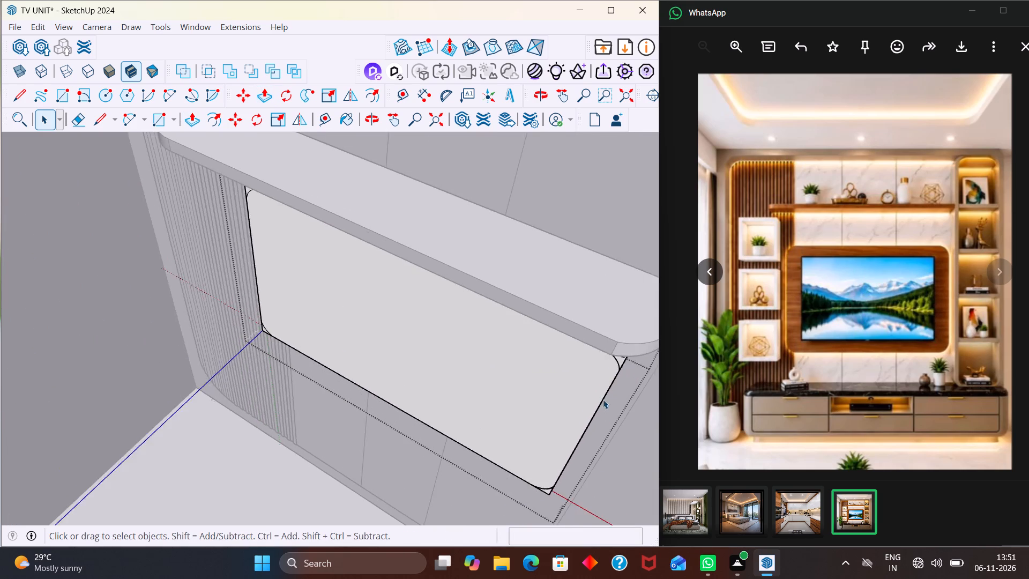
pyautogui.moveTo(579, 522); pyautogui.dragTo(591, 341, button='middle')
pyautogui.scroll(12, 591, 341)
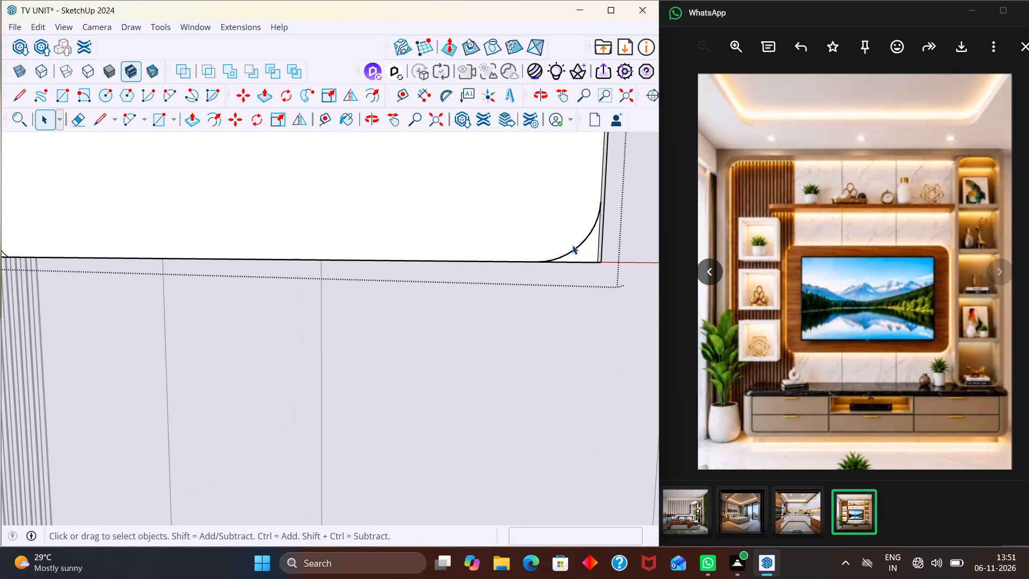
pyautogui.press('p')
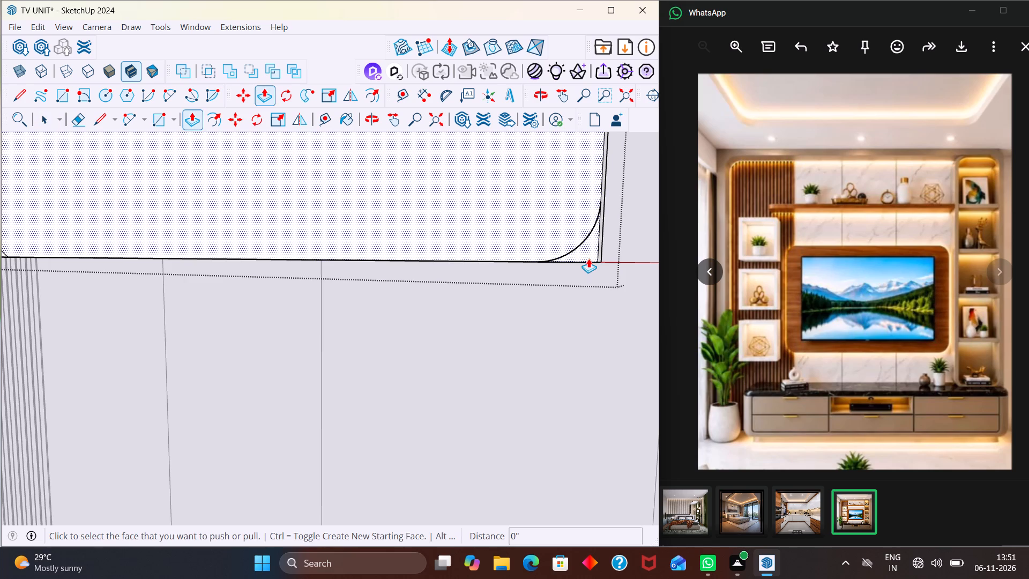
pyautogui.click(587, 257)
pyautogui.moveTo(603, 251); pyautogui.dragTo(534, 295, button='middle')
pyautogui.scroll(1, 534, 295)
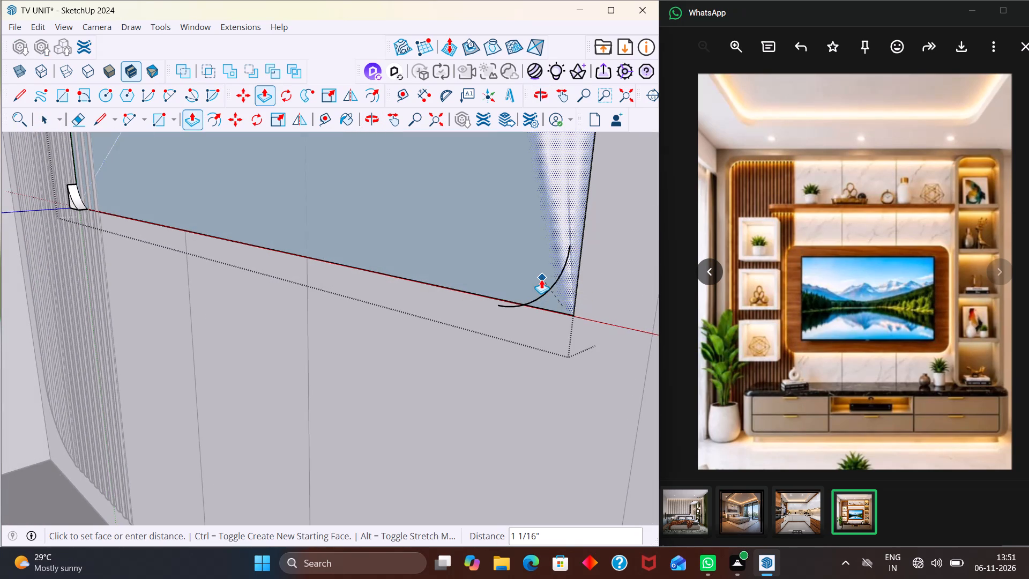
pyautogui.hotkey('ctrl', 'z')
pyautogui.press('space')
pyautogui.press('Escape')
# Reopen the TV back panel group, offset its front face inward about 4 1/16" to outline the TV screen, and close the group.
pyautogui.scroll(-14, 541, 279)
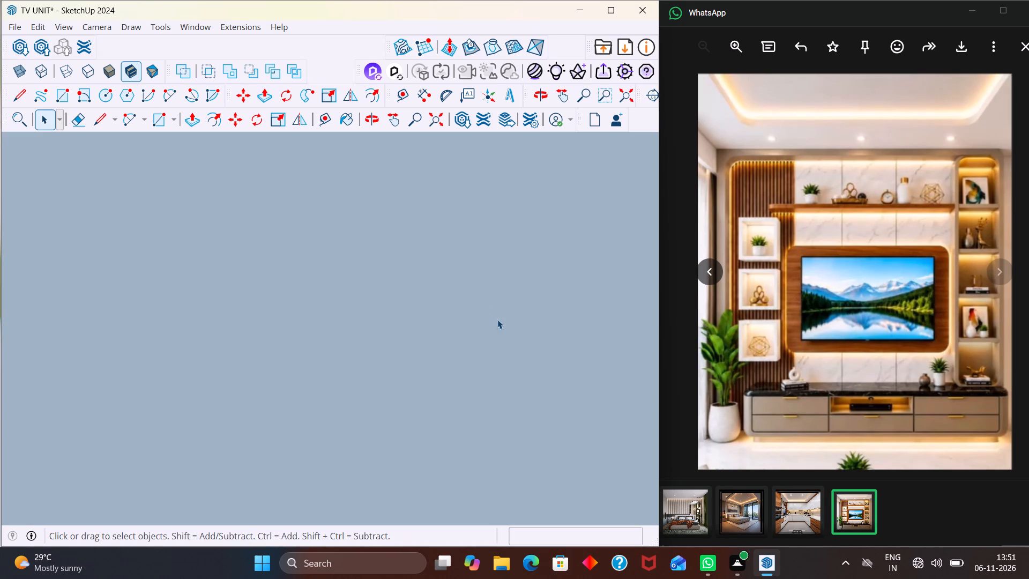
pyautogui.scroll(-8, 497, 320)
pyautogui.hotkey('shift', 'z')
pyautogui.scroll(-4, 431, 332)
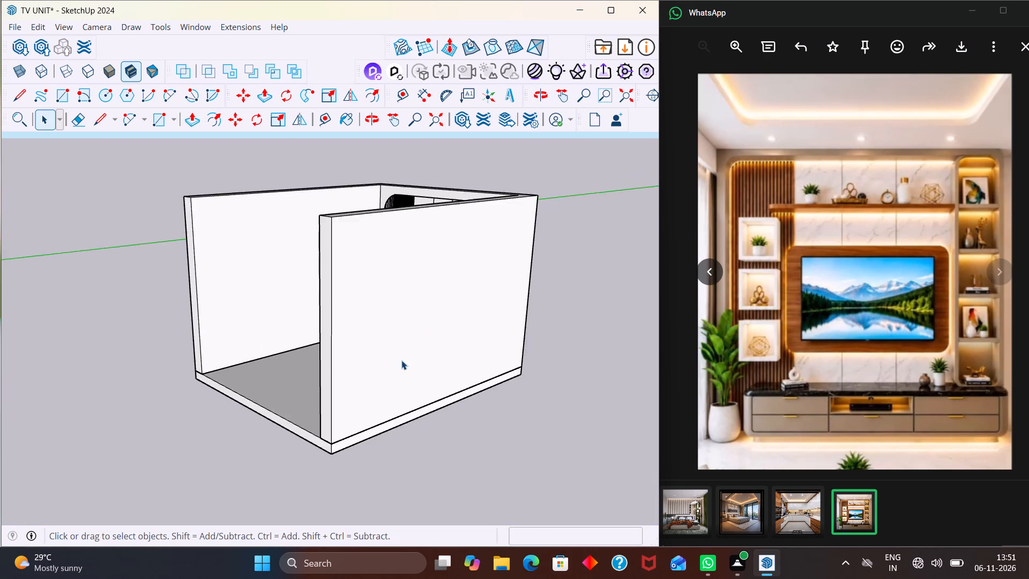
pyautogui.moveTo(260, 413); pyautogui.dragTo(491, 393, button='middle')
pyautogui.scroll(1, 461, 316)
pyautogui.scroll(3, 328, 206)
pyautogui.moveTo(427, 289); pyautogui.dragTo(316, 243, button='middle')
pyautogui.scroll(2, 369, 228)
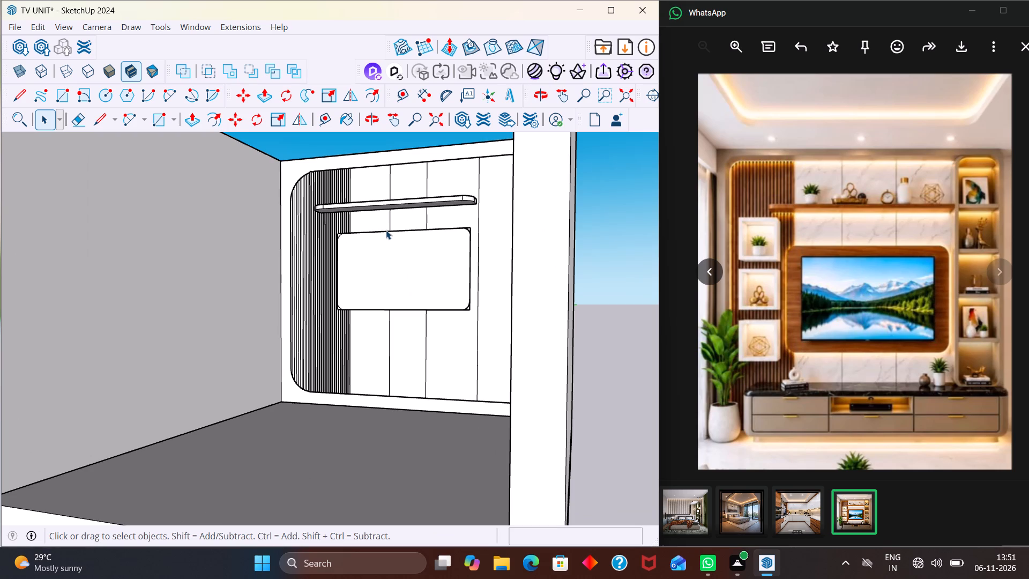
pyautogui.doubleClick(408, 280)
pyautogui.scroll(3, 419, 271)
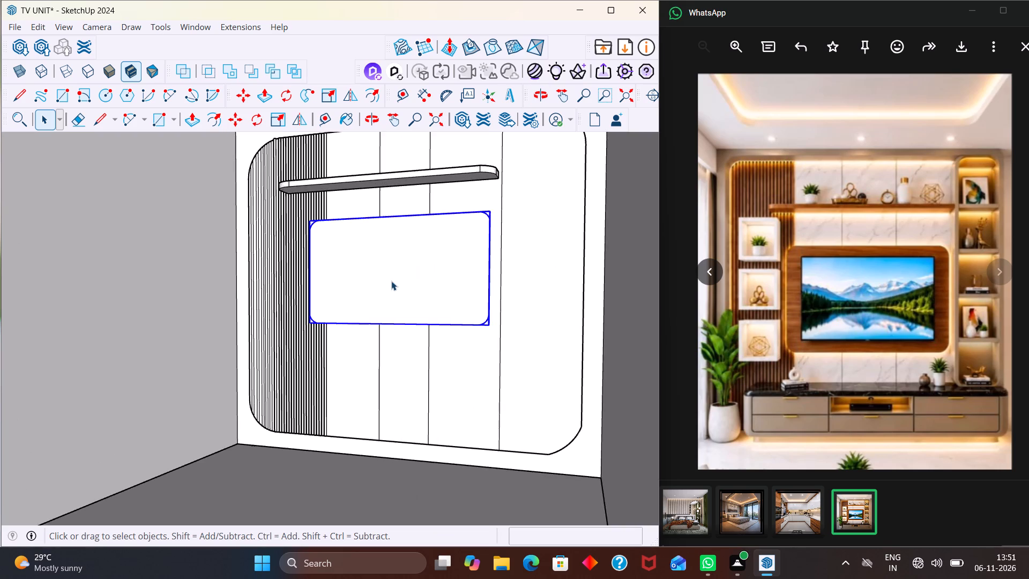
pyautogui.doubleClick(391, 281)
pyautogui.press('f')
pyautogui.click(392, 271)
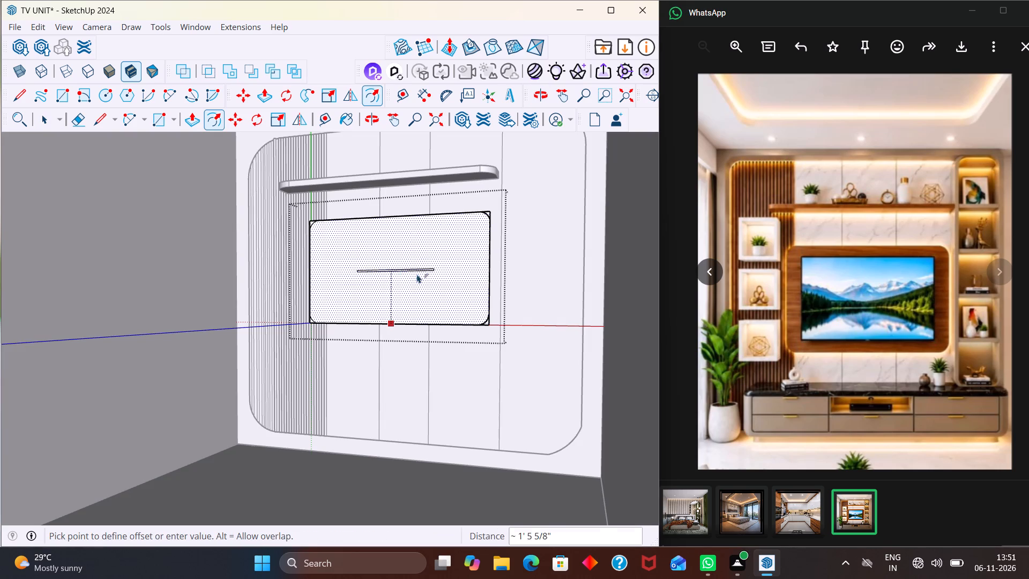
pyautogui.moveTo(447, 311); pyautogui.dragTo(477, 344, button='middle')
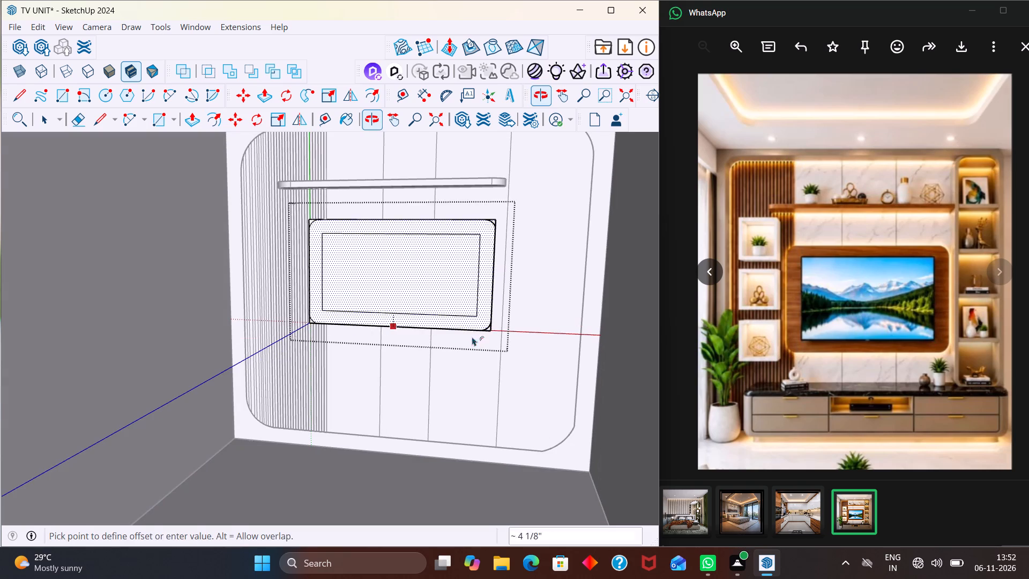
pyautogui.scroll(4, 459, 309)
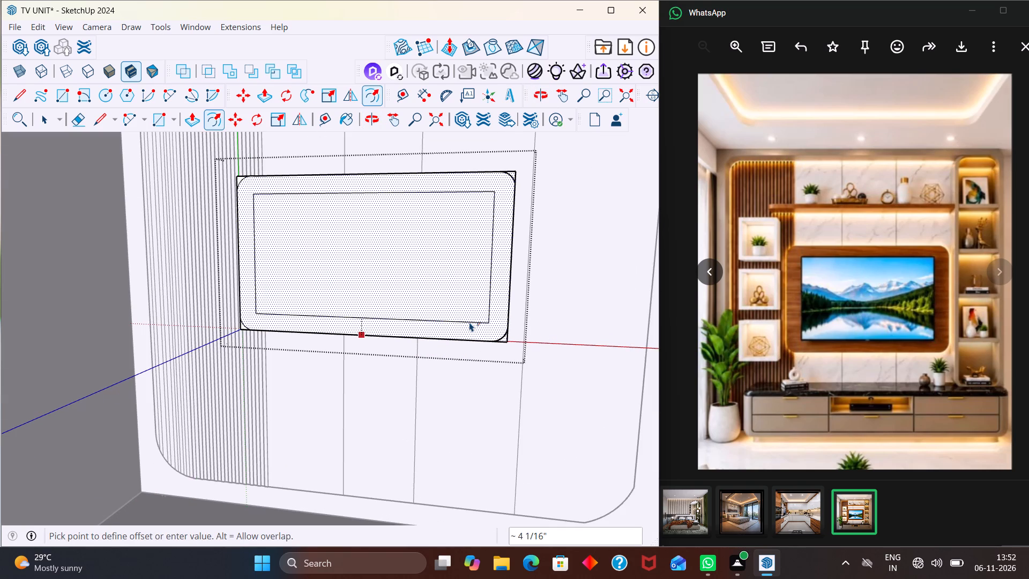
pyautogui.click(468, 321)
pyautogui.press('space')
pyautogui.scroll(-6, 483, 306)
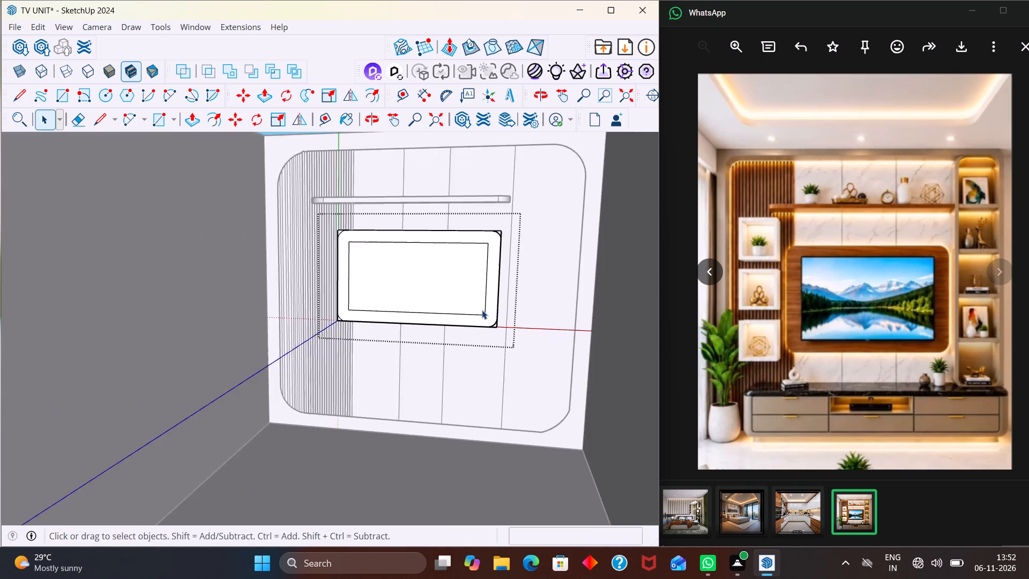
pyautogui.scroll(-4, 482, 310)
pyautogui.click(108, 441)
# Examine the TV unit wall and room from several angles to judge the space below the TV panel.
pyautogui.scroll(2, 395, 347)
pyautogui.moveTo(393, 335); pyautogui.dragTo(320, 346, button='middle')
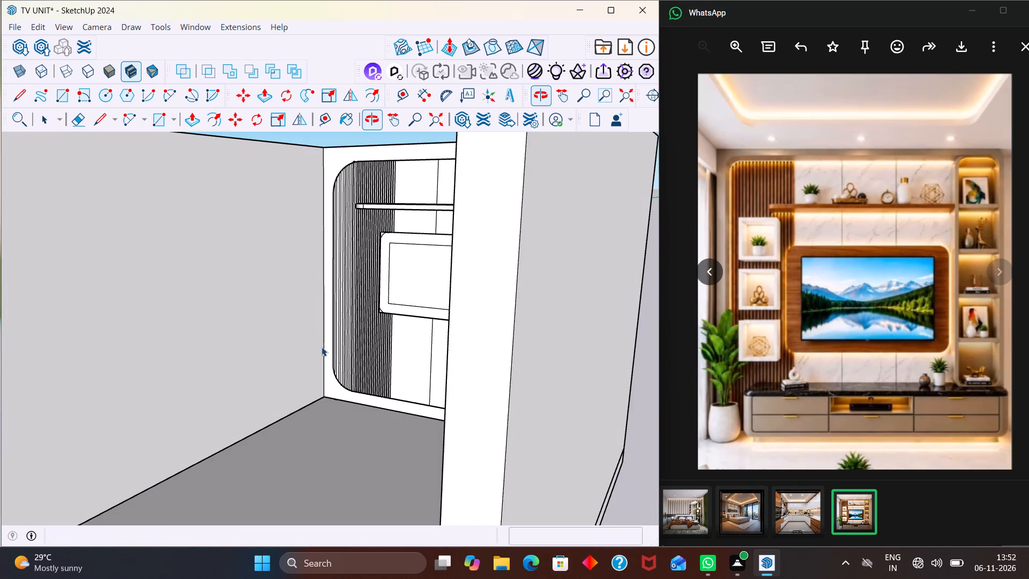
pyautogui.moveTo(412, 317); pyautogui.dragTo(495, 329, button='middle')
pyautogui.scroll(3, 412, 317)
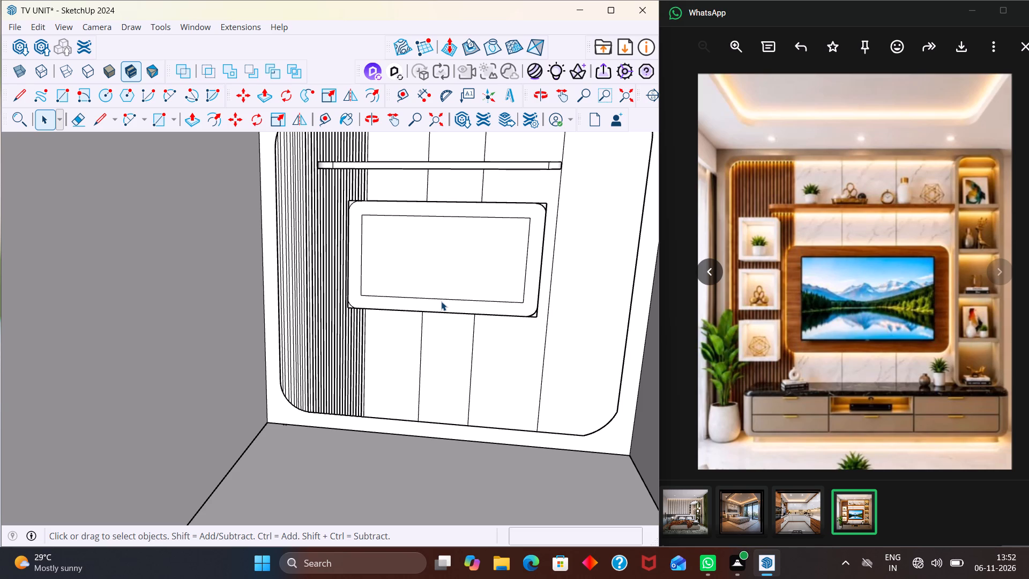
pyautogui.scroll(-3, 449, 333)
pyautogui.scroll(-9, 169, 437)
pyautogui.scroll(-17, 222, 390)
pyautogui.click(441, 402)
pyautogui.scroll(5, 313, 348)
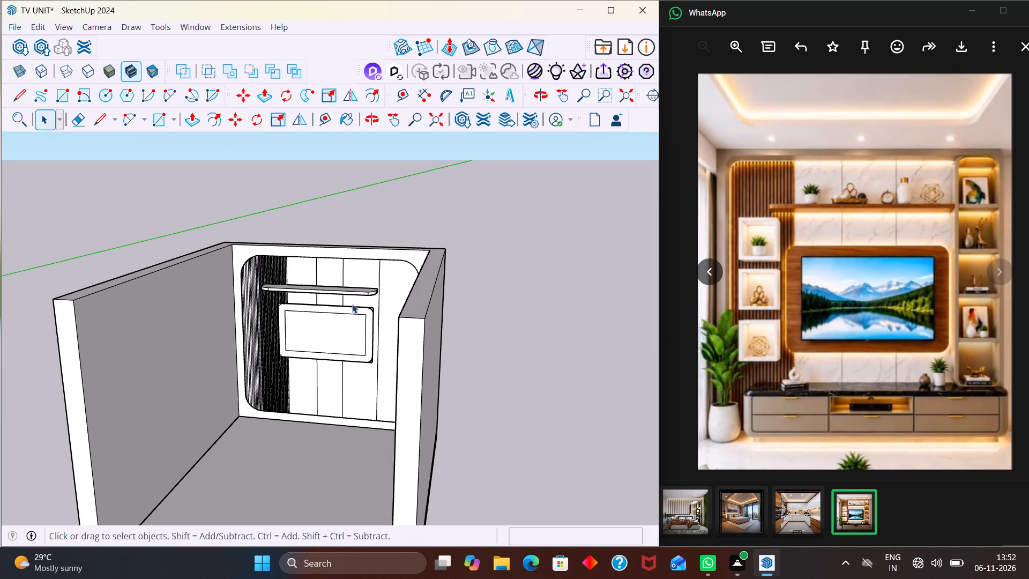
pyautogui.moveTo(344, 334); pyautogui.dragTo(369, 318, button='middle')
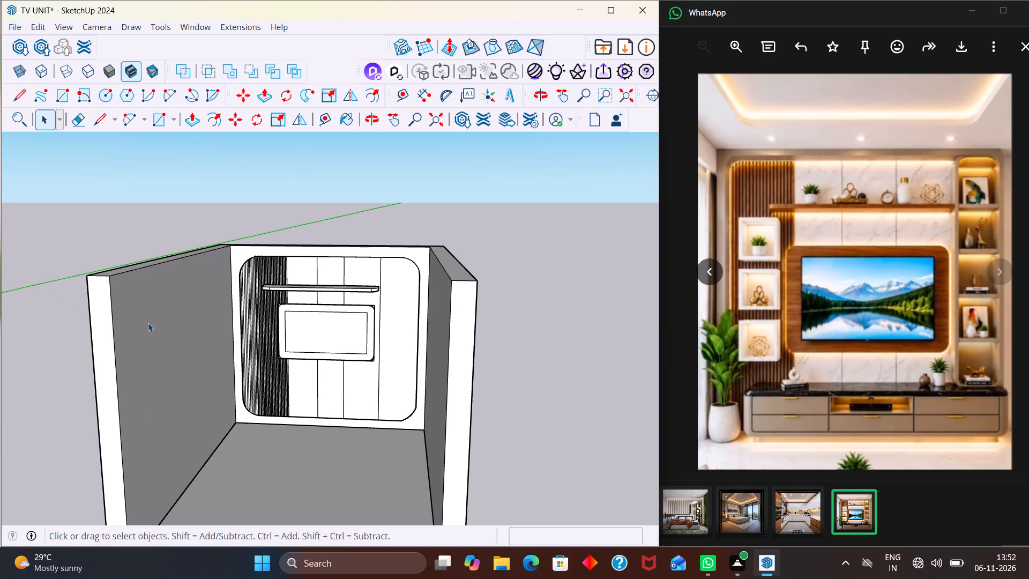
pyautogui.scroll(-1, 387, 323)
pyautogui.moveTo(431, 345); pyautogui.dragTo(394, 302, button='middle')
pyautogui.scroll(-2, 402, 284)
pyautogui.moveTo(335, 395); pyautogui.dragTo(375, 389, button='middle')
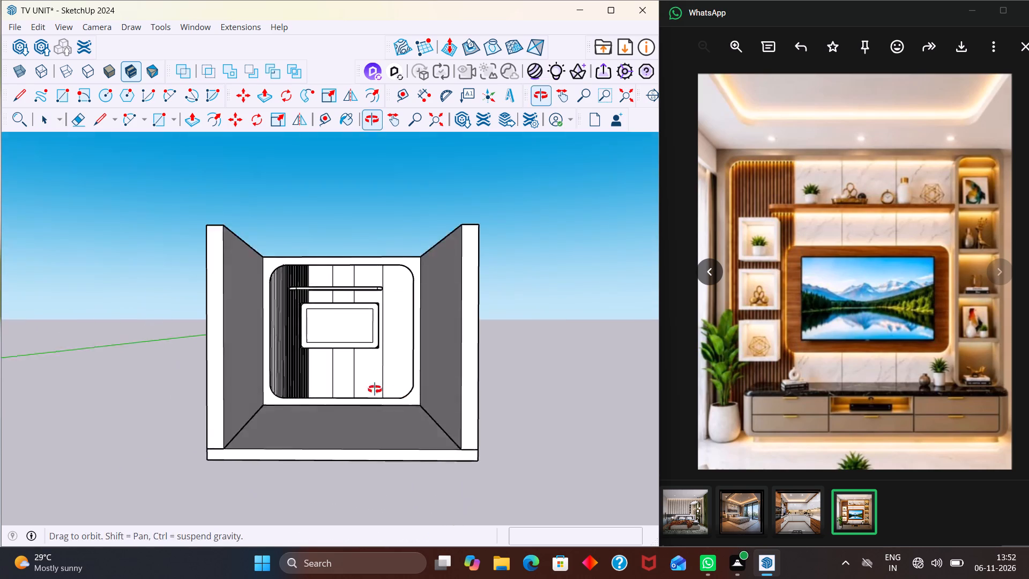
pyautogui.moveTo(375, 389); pyautogui.dragTo(372, 389, button='middle')
pyautogui.scroll(3, 353, 387)
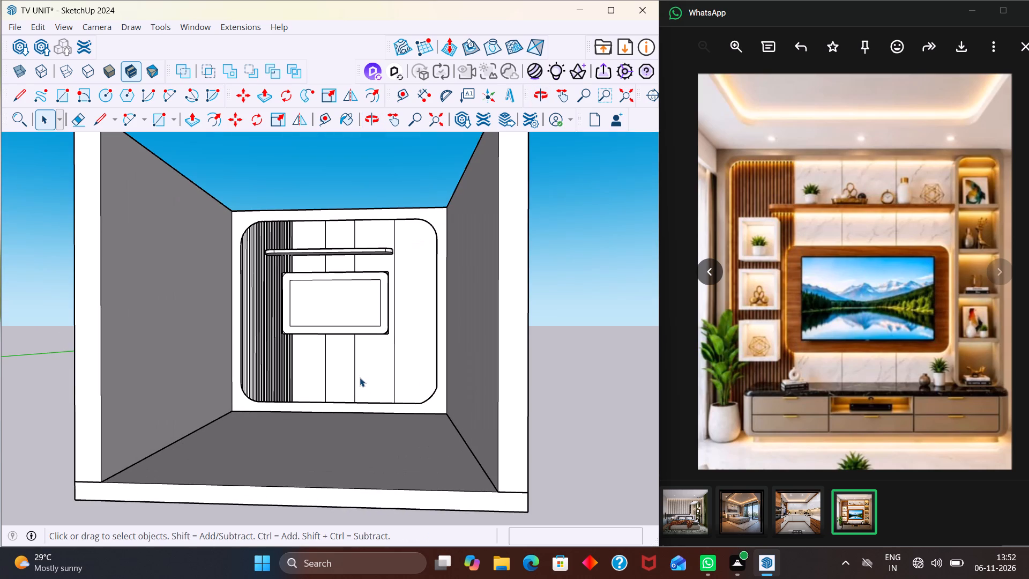
pyautogui.scroll(-1, 356, 382)
pyautogui.moveTo(335, 400); pyautogui.dragTo(355, 426, button='middle')
pyautogui.scroll(1, 288, 381)
pyautogui.moveTo(293, 377); pyautogui.dragTo(281, 404, button='middle')
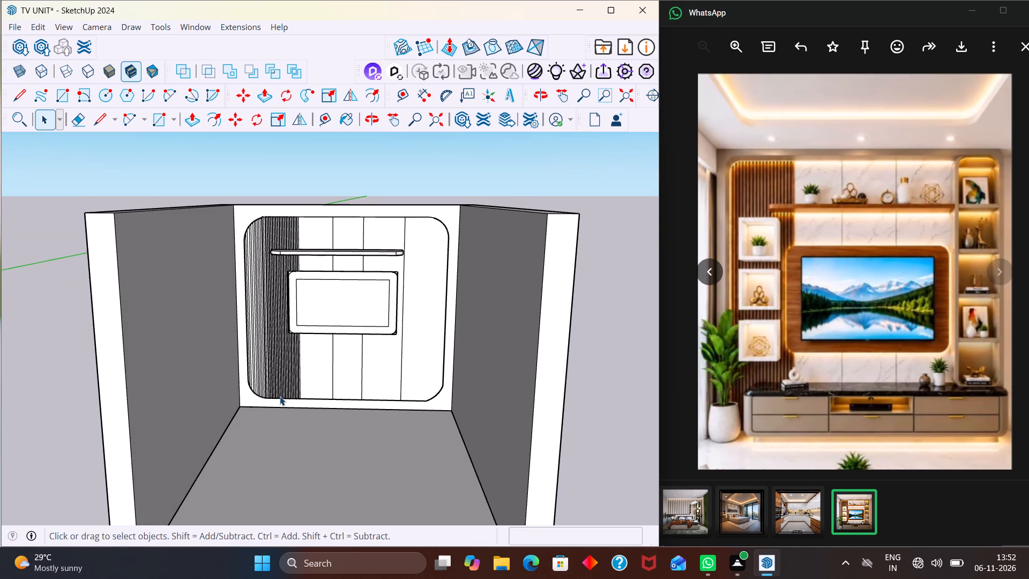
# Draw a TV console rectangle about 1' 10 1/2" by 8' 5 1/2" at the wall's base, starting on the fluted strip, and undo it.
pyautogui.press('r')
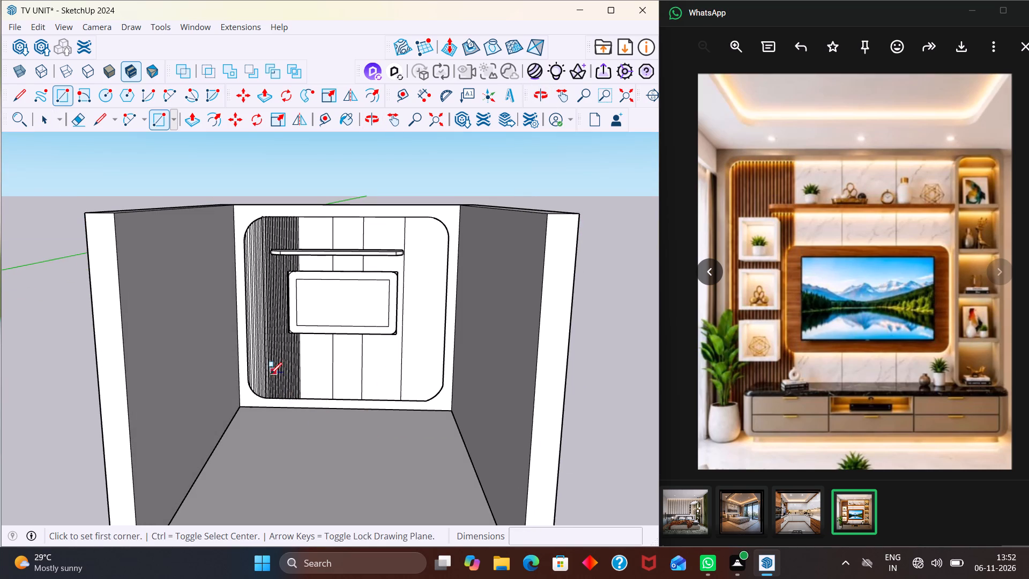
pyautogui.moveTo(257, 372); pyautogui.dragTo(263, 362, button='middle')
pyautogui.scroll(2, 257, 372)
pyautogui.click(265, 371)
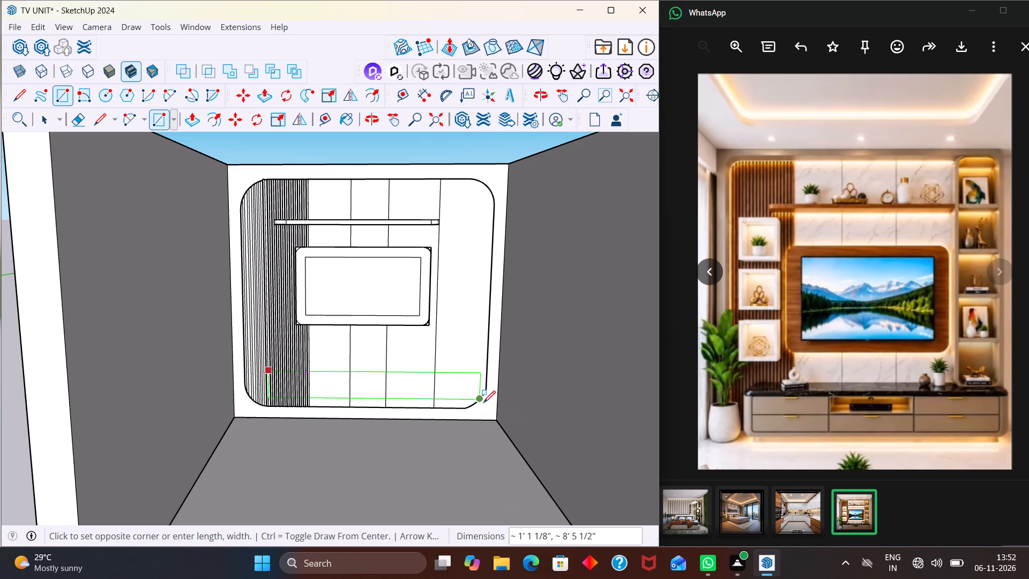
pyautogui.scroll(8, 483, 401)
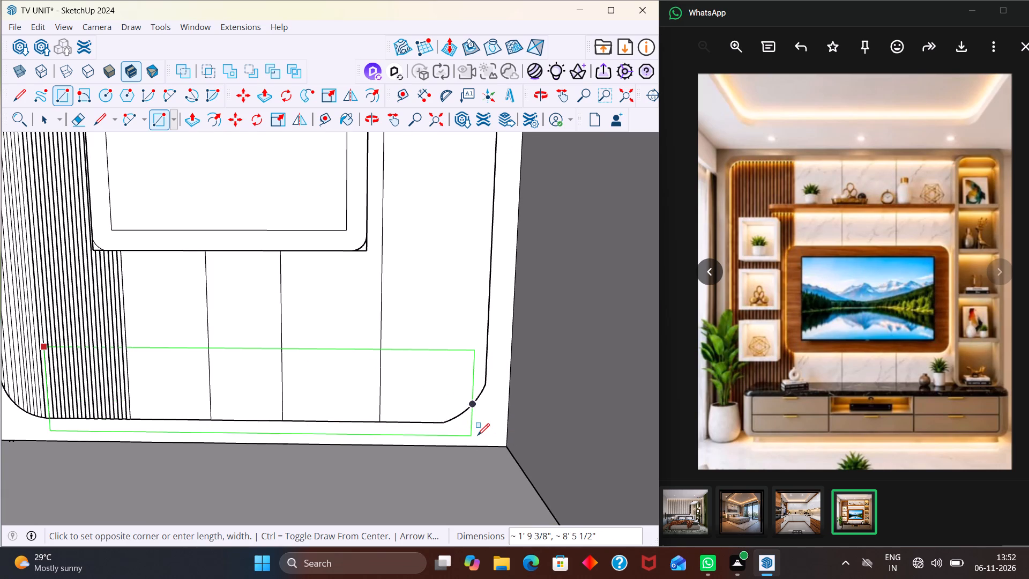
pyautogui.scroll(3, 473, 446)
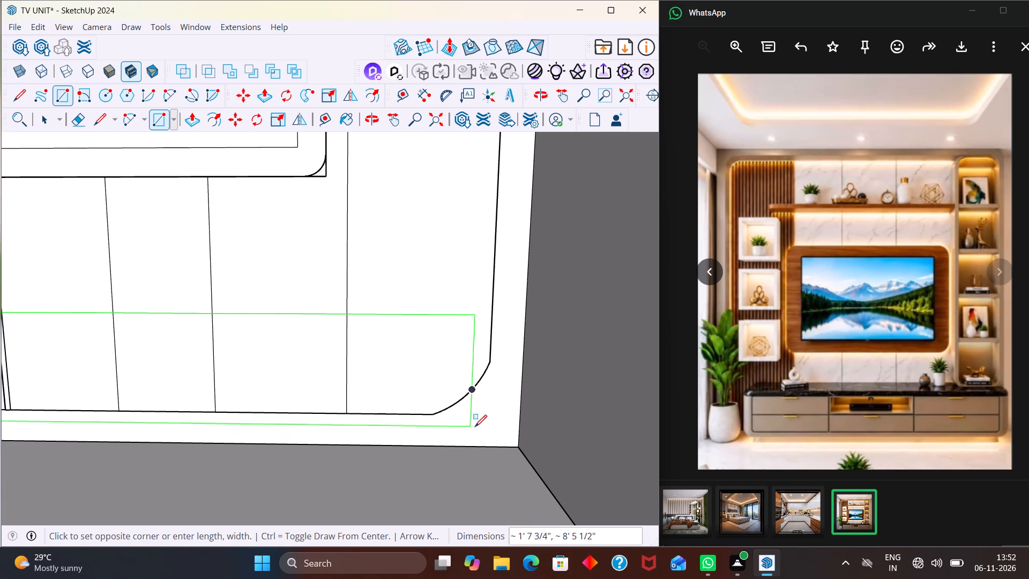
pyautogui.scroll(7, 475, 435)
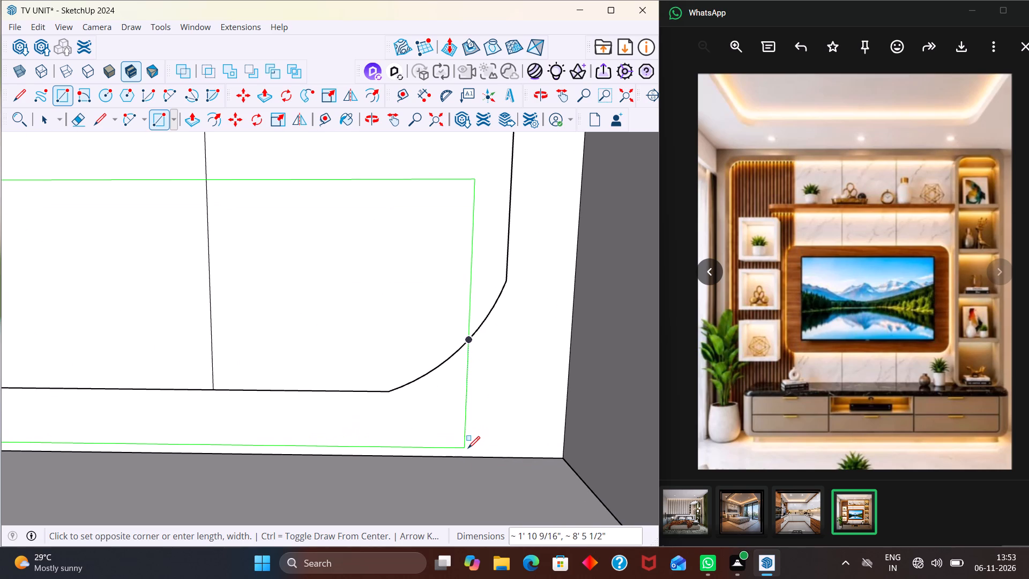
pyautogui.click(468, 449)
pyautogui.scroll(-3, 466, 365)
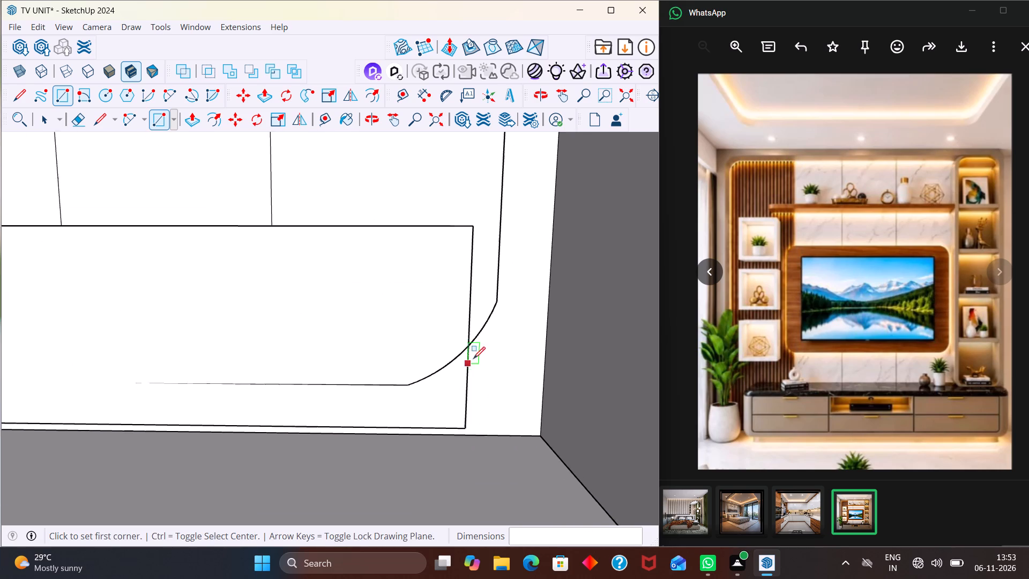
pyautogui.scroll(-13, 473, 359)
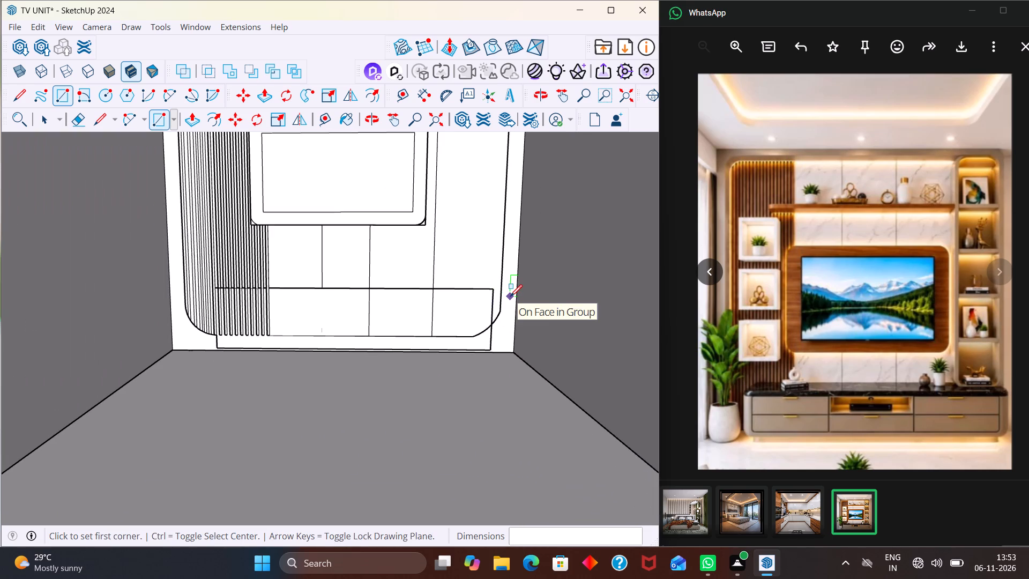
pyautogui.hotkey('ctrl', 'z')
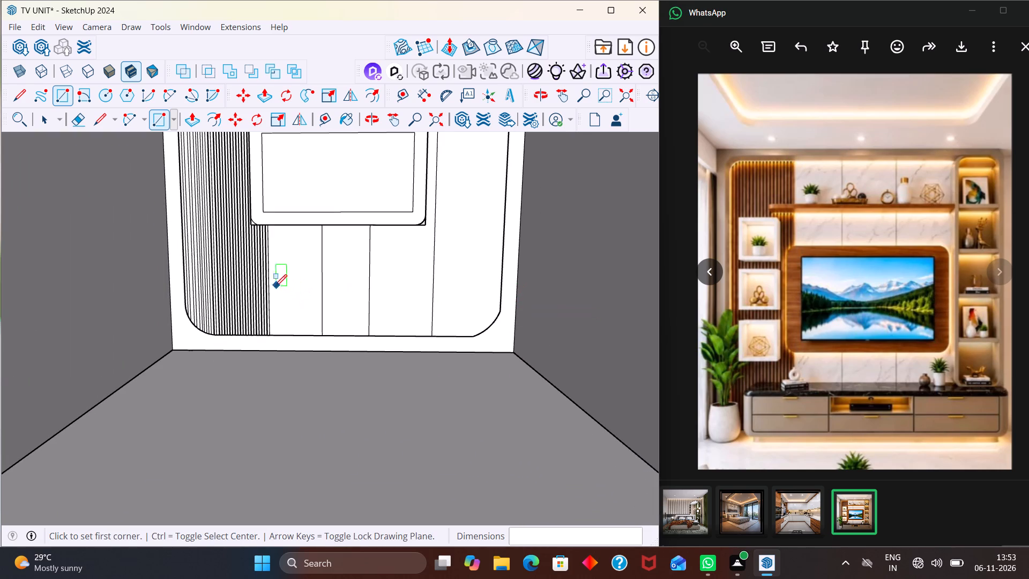
# Draw the TV console rectangle about 1' 10" by 9' 1" from the fluted strip to just short of the opposite side wall's base.
pyautogui.click(212, 289)
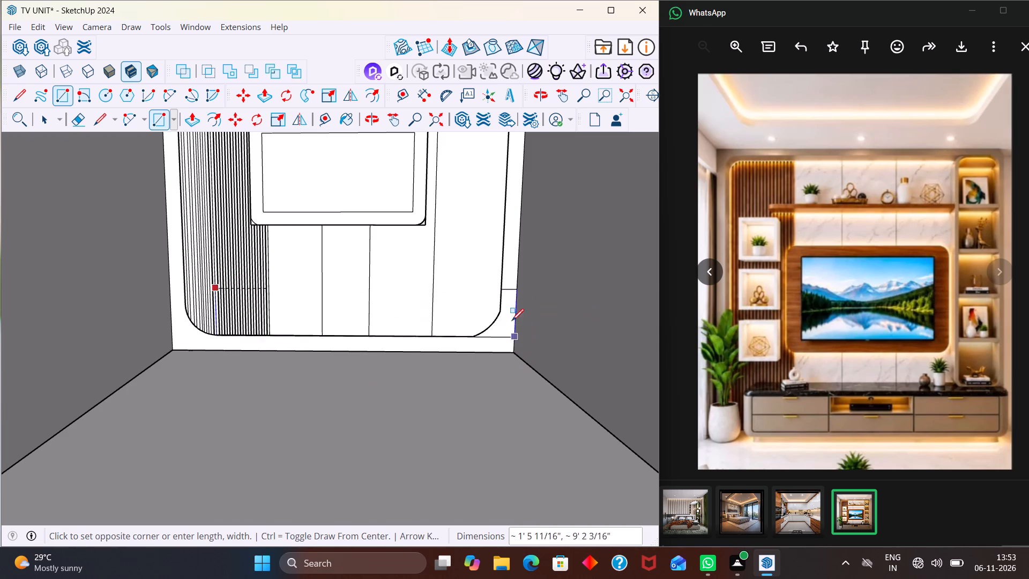
pyautogui.scroll(7, 511, 319)
pyautogui.scroll(3, 515, 370)
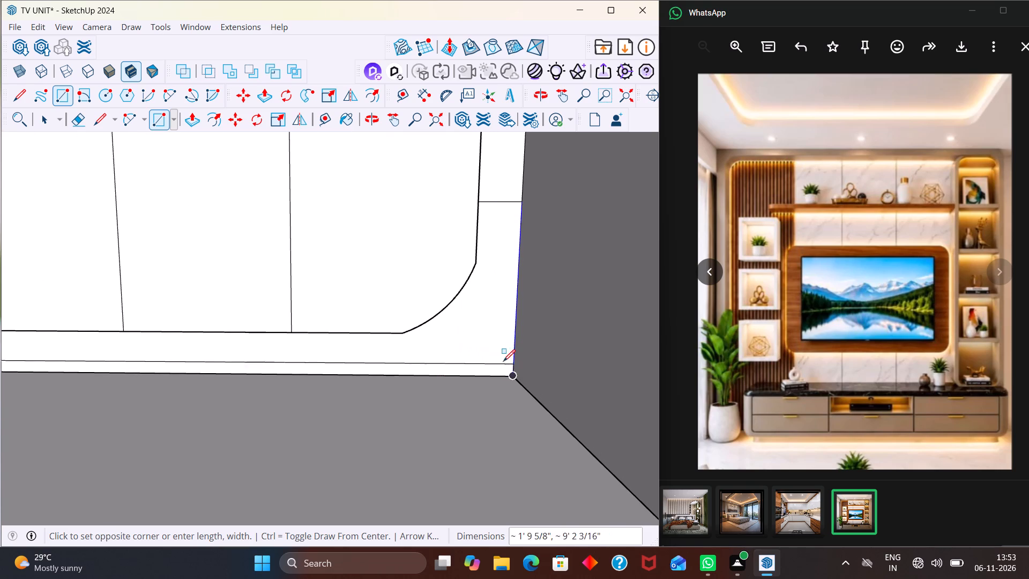
pyautogui.scroll(8, 494, 365)
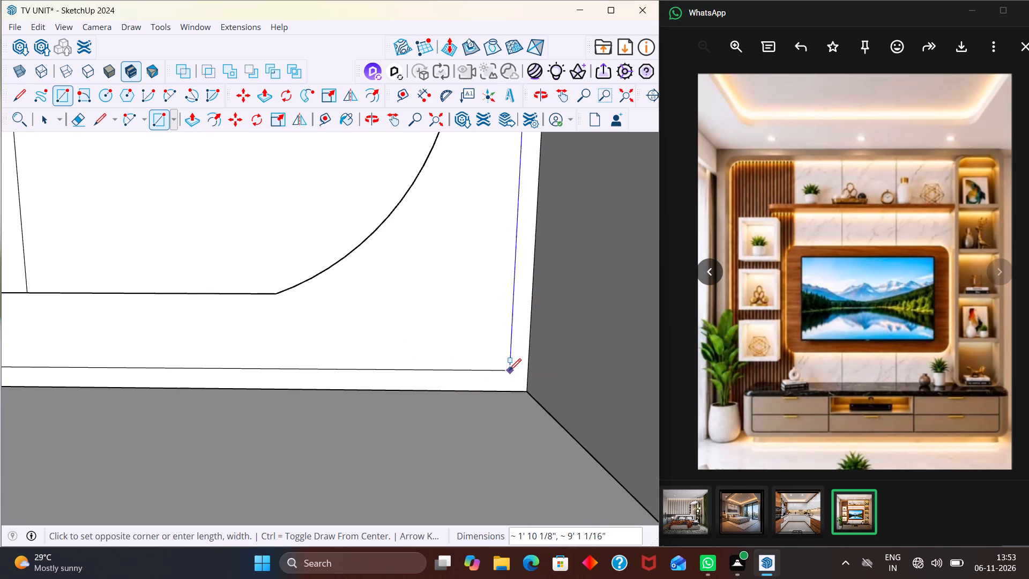
pyautogui.click(512, 370)
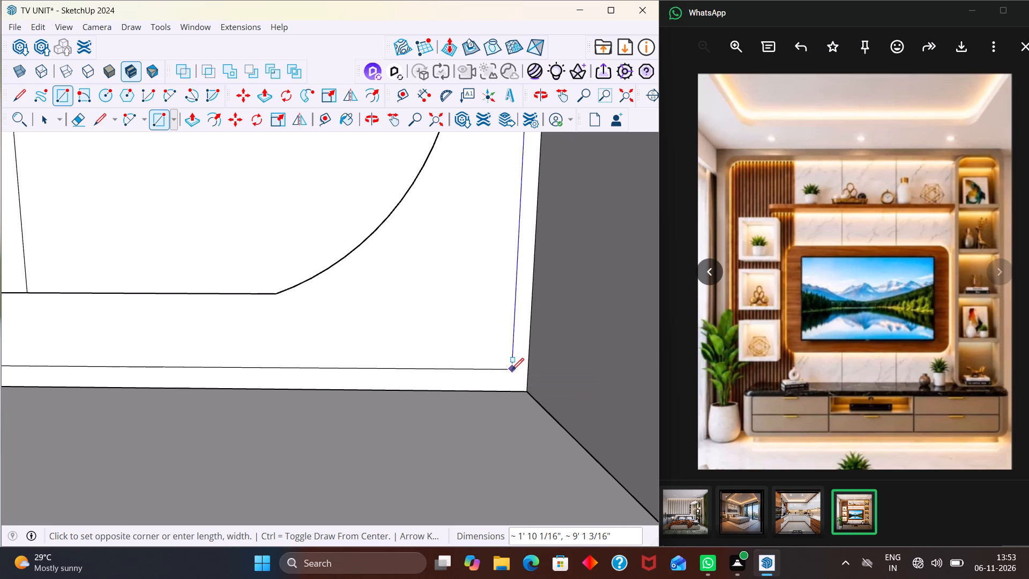
pyautogui.scroll(-20, 503, 347)
pyautogui.scroll(-1, 503, 347)
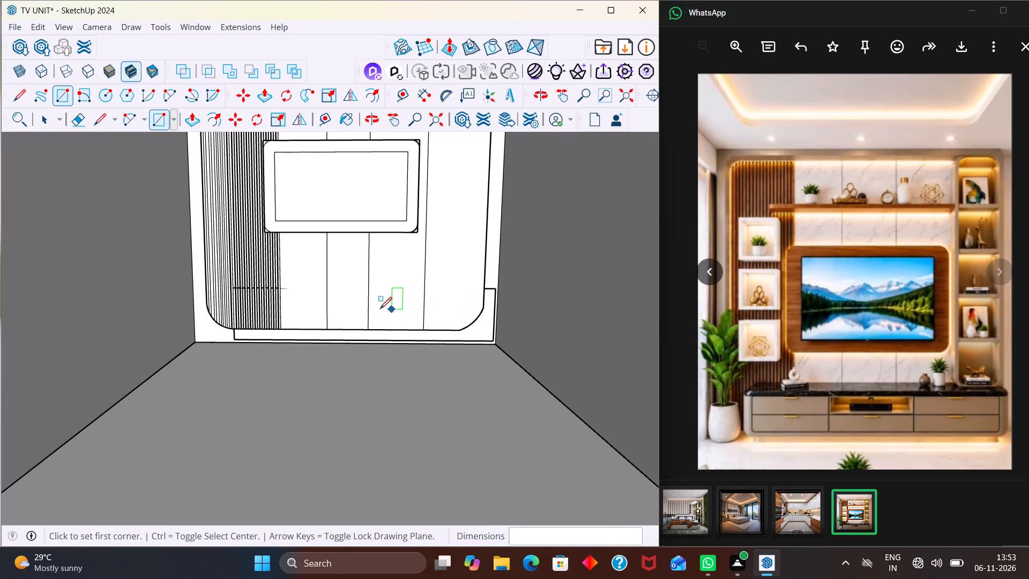
pyautogui.press('space')
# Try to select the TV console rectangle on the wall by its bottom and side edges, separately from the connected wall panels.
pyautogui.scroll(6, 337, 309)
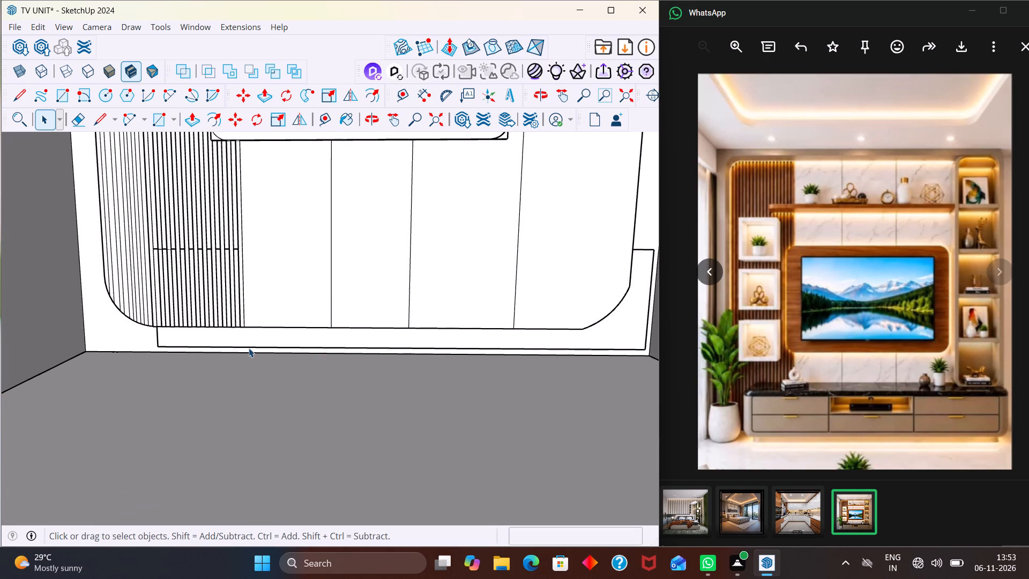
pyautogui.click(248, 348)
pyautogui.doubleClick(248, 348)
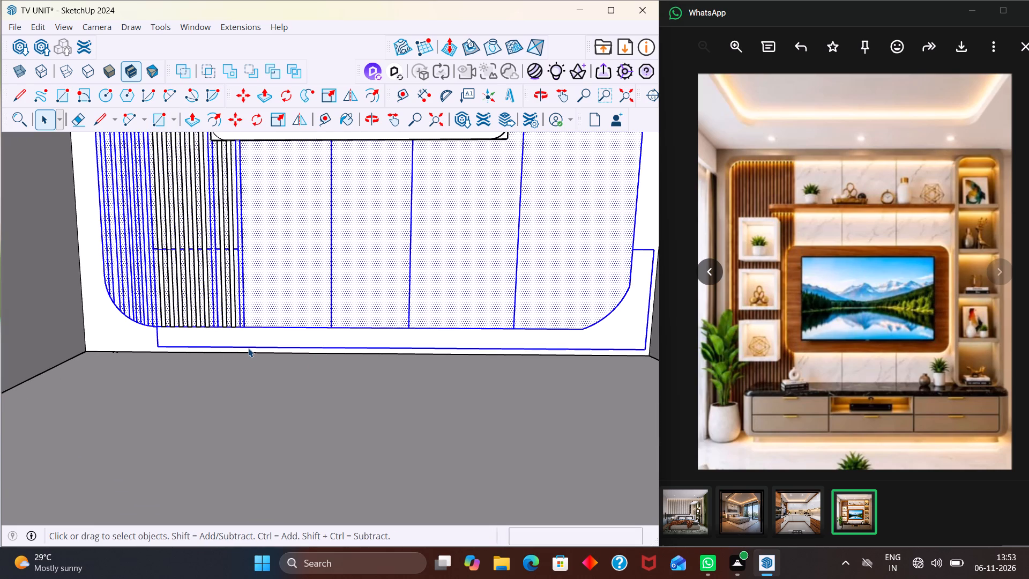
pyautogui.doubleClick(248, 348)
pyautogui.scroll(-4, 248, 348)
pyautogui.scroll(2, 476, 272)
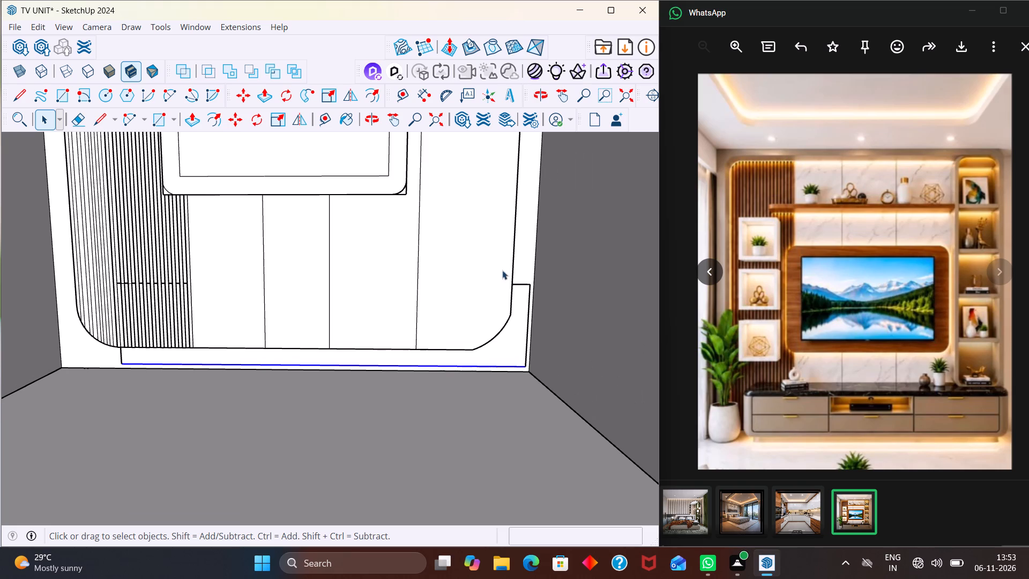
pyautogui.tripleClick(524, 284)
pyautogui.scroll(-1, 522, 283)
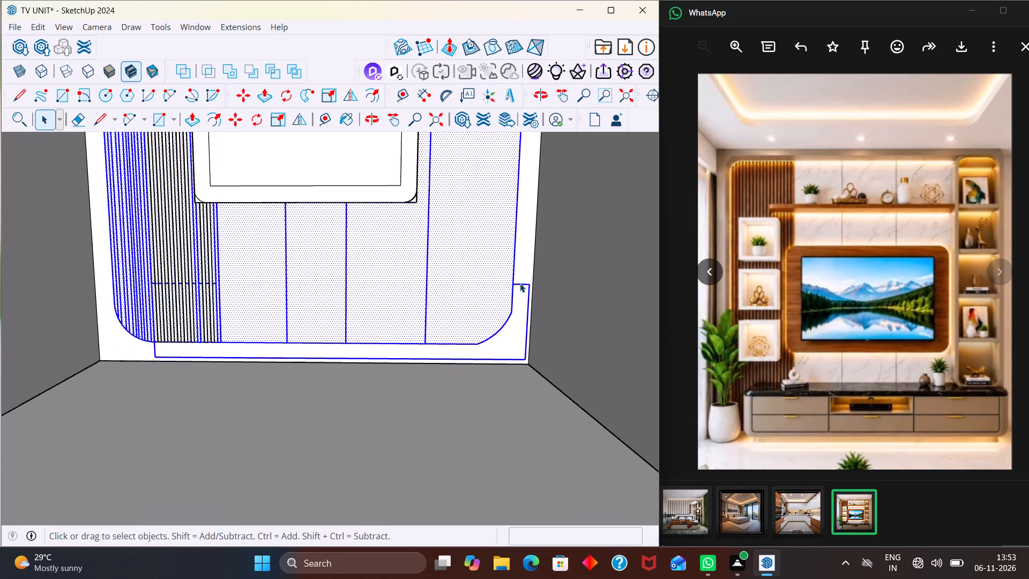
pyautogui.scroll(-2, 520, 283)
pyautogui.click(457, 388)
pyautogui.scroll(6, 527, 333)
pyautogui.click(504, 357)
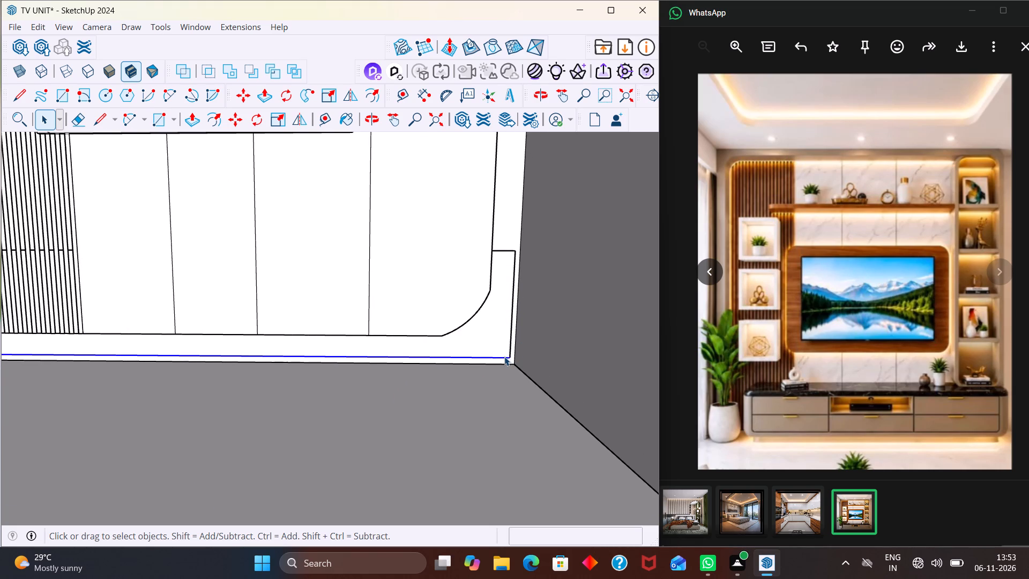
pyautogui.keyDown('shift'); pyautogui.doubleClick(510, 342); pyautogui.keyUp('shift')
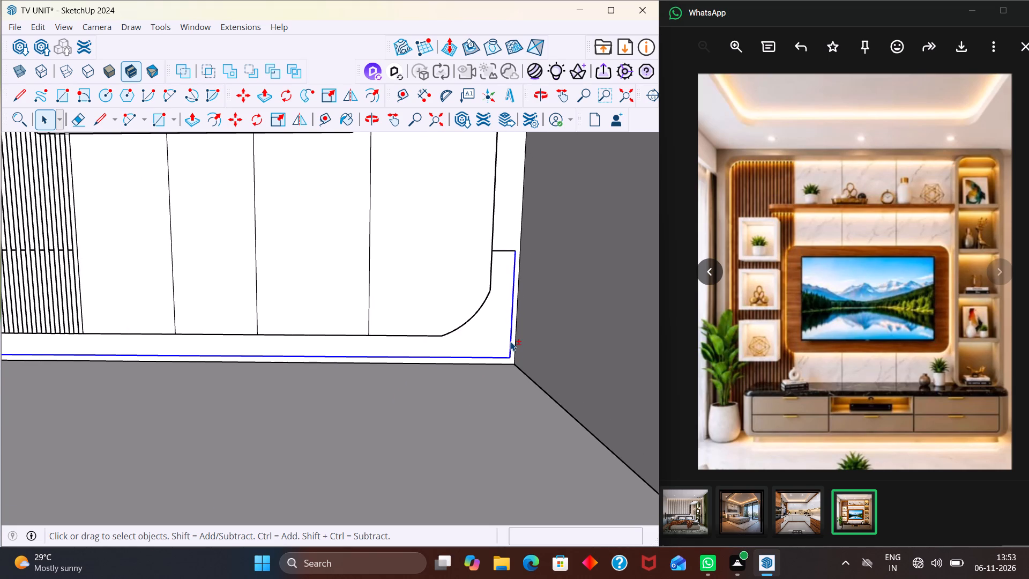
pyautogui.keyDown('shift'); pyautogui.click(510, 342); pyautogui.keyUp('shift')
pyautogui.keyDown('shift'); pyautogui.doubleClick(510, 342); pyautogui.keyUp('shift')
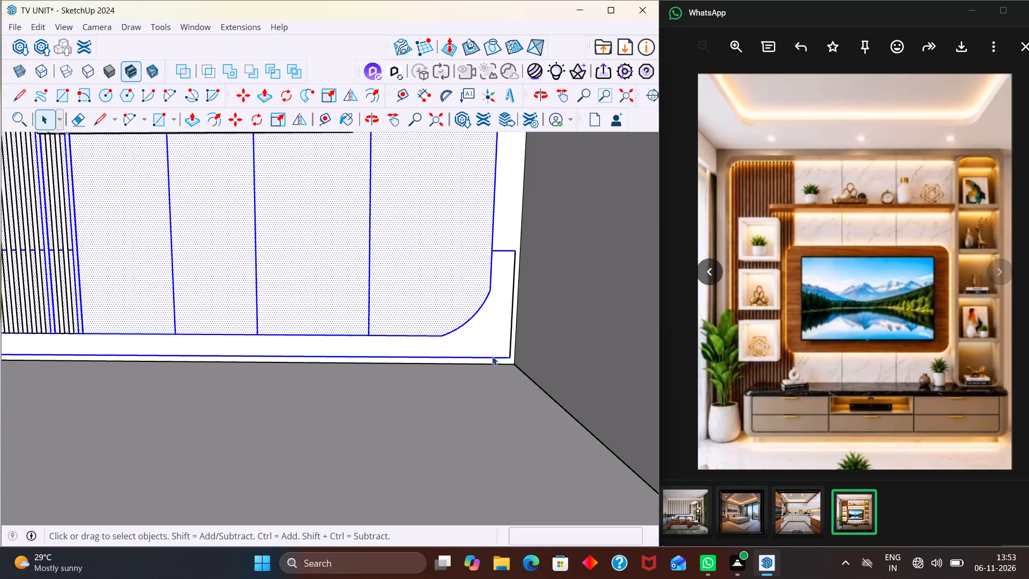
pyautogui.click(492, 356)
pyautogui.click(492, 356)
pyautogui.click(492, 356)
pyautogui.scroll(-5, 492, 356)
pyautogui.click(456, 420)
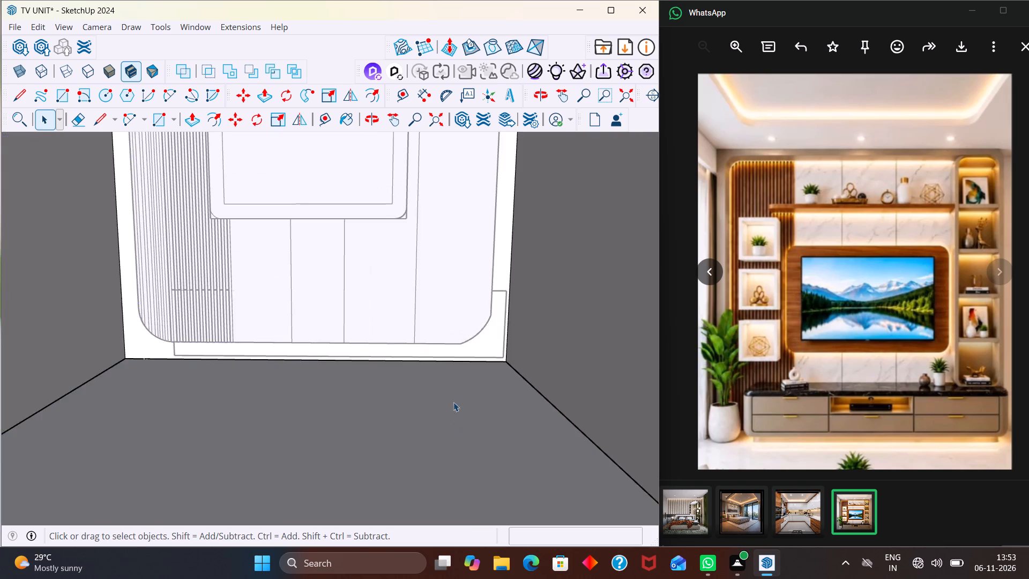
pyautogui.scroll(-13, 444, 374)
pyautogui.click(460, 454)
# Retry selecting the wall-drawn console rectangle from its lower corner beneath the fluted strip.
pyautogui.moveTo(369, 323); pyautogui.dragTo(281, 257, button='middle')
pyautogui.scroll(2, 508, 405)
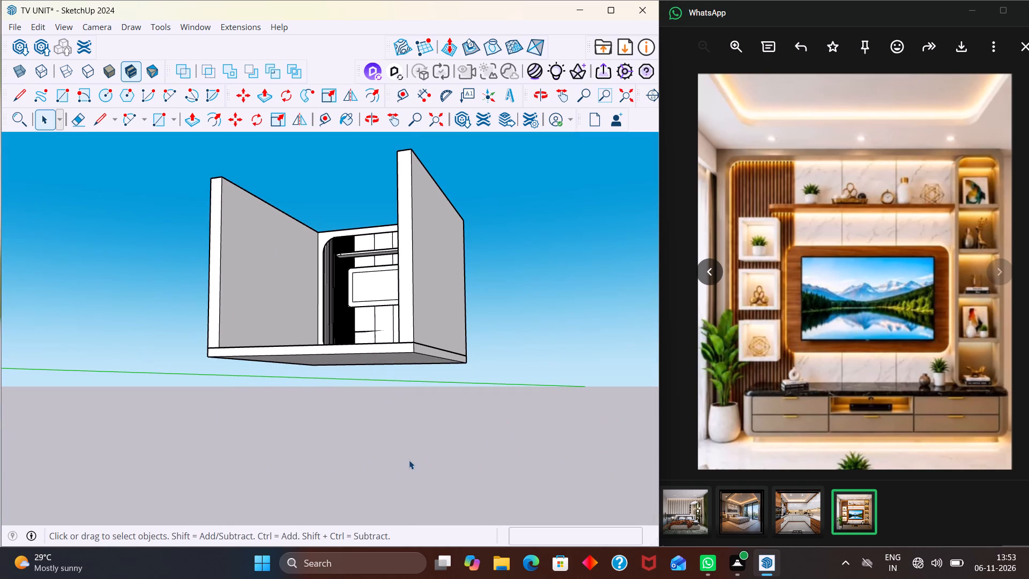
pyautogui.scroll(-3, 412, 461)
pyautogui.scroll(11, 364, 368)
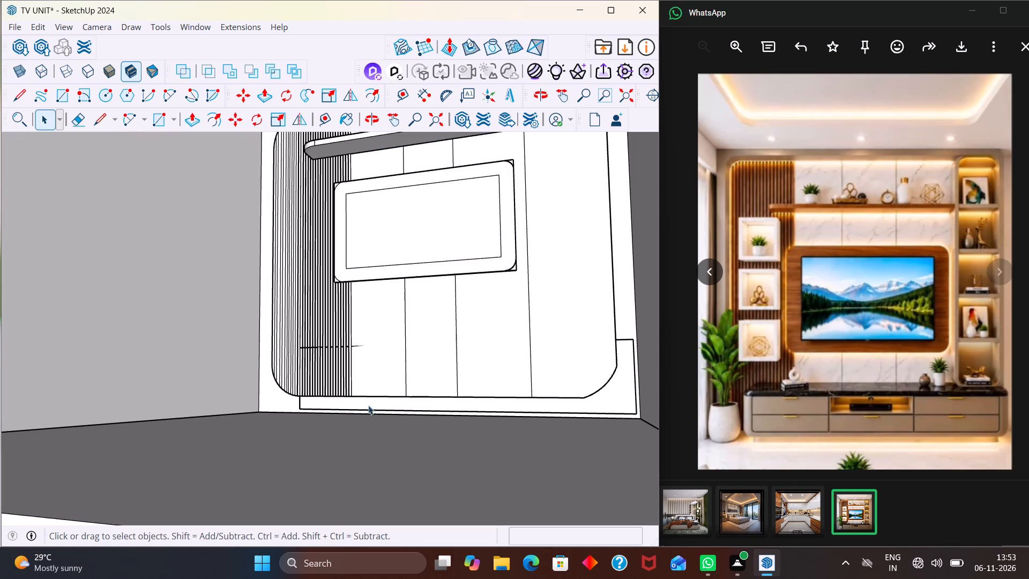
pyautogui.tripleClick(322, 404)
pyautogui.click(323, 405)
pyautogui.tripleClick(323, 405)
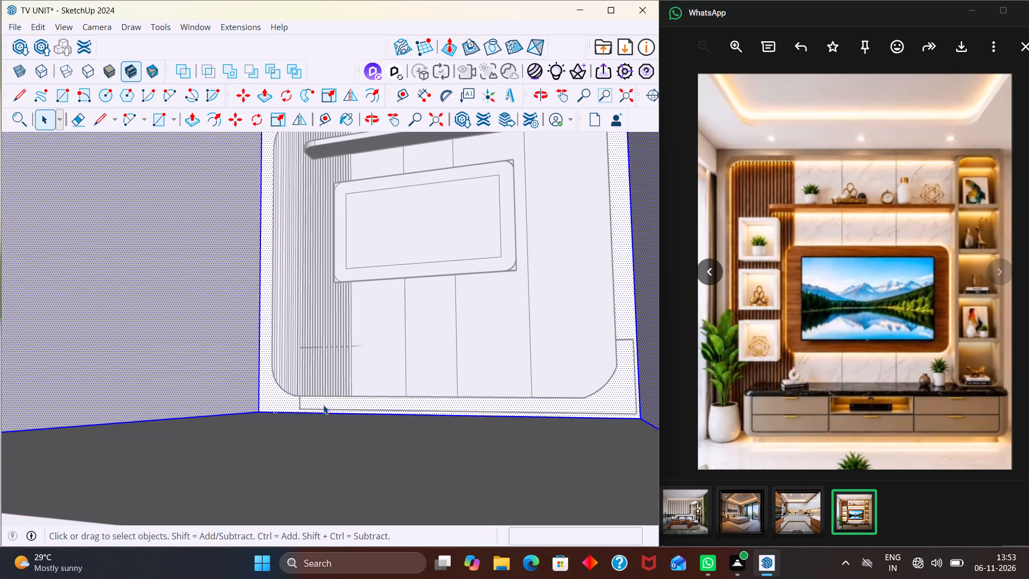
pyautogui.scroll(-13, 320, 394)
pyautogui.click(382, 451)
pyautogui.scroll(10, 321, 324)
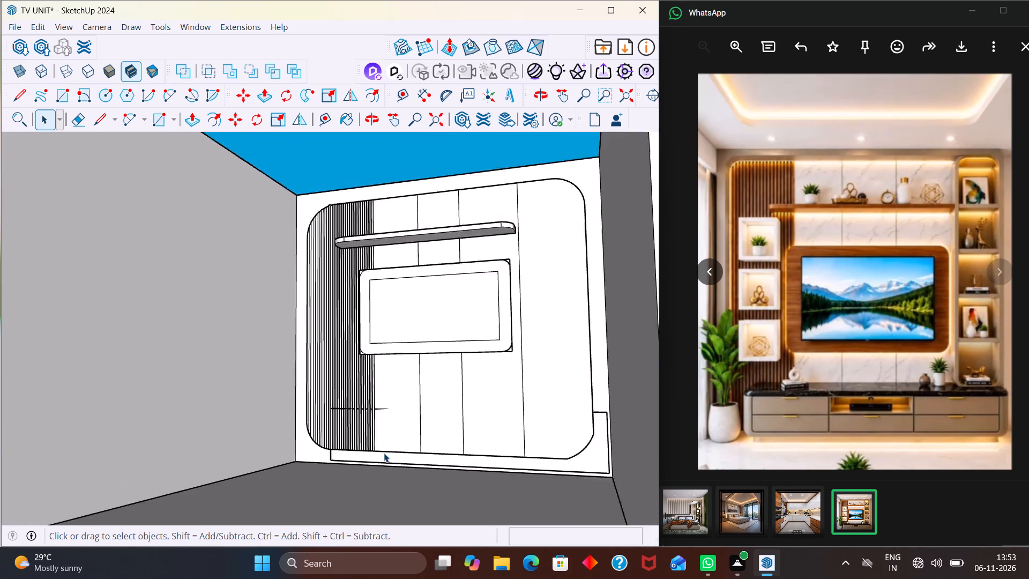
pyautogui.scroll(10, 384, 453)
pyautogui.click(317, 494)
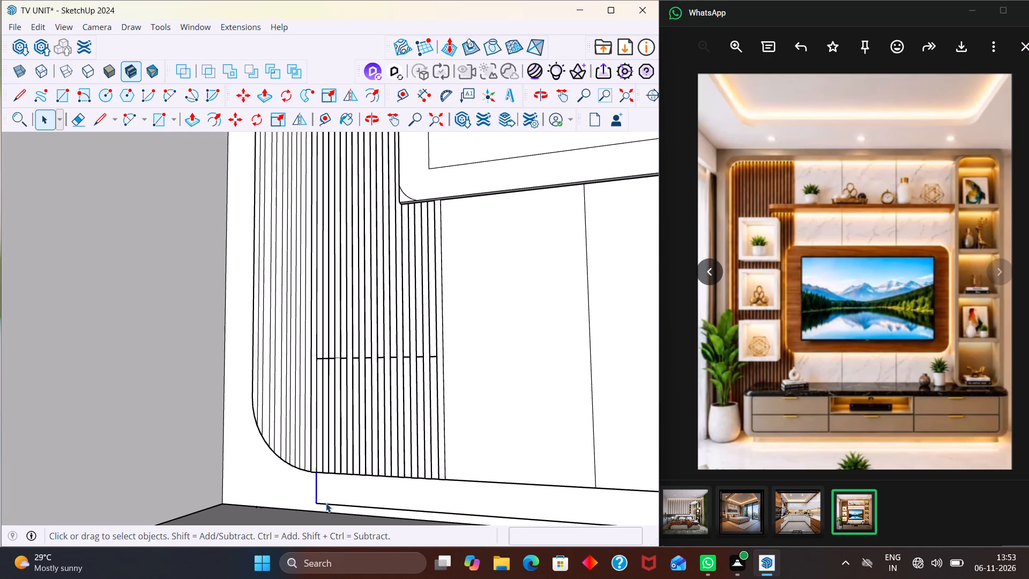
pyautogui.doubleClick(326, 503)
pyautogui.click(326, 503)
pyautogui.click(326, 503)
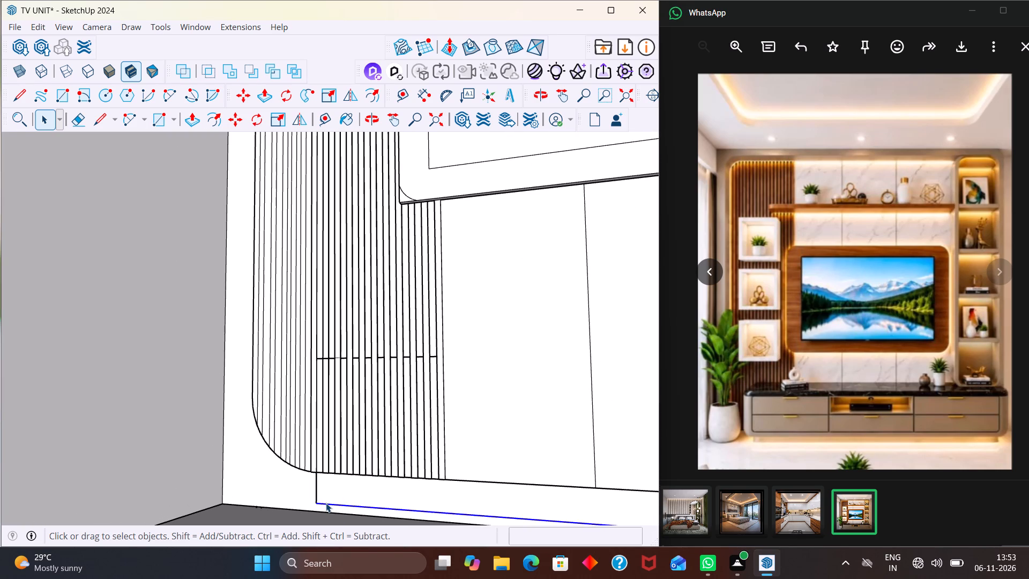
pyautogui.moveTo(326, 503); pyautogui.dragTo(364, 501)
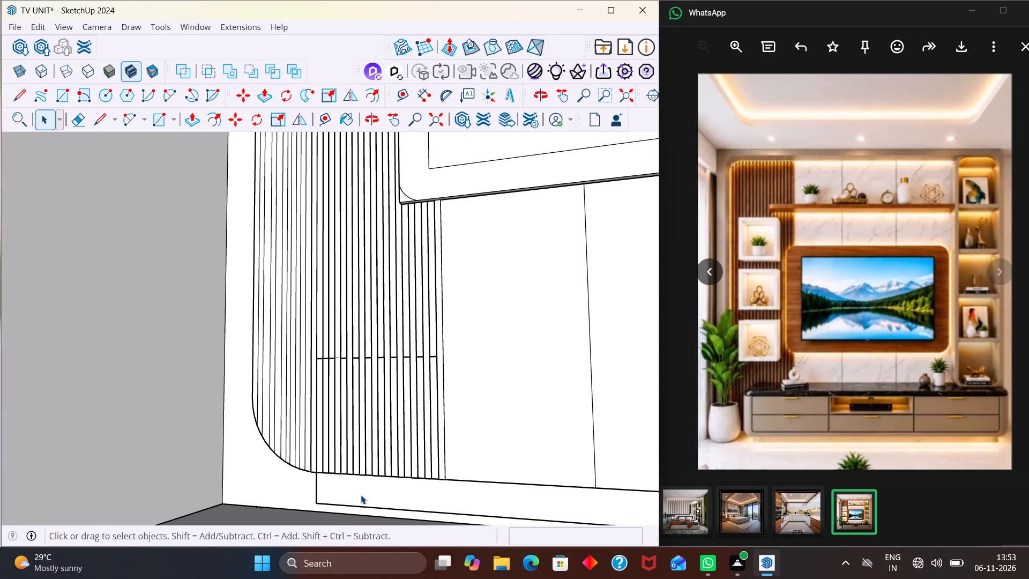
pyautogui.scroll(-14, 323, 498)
# Undo the TV console rectangle drawn on the wall.
pyautogui.hotkey('ctrl', 'z')
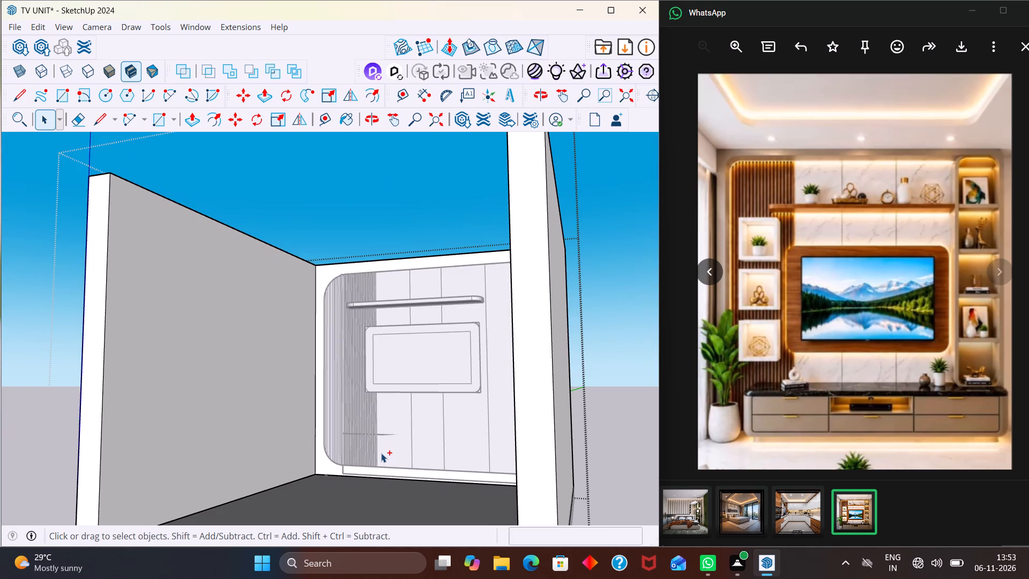
pyautogui.hotkey('ctrl', 'z')
pyautogui.hotkey('ctrl', 'z')
pyautogui.hotkey('ctrl', 'z')
pyautogui.hotkey('ctrl', 'z')
pyautogui.scroll(-5, 331, 455)
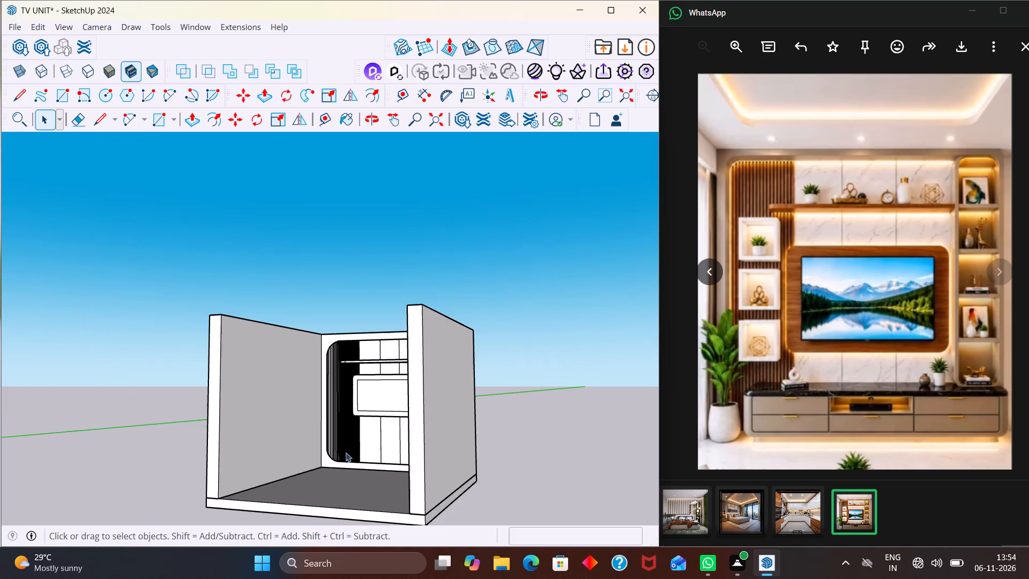
# Draw a TV console footprint rectangle about 8' 10" by 1' 5 1/2" on the floor along the TV wall, starting below the fluted strip.
pyautogui.moveTo(361, 450); pyautogui.dragTo(450, 459, button='middle')
pyautogui.click(569, 461)
pyautogui.moveTo(399, 445); pyautogui.dragTo(473, 455, button='middle')
pyautogui.scroll(2, 411, 452)
pyautogui.moveTo(394, 451); pyautogui.dragTo(362, 514, button='middle')
pyautogui.scroll(1, 369, 479)
pyautogui.scroll(-2, 370, 477)
pyautogui.moveTo(373, 487); pyautogui.dragTo(328, 459, button='middle')
pyautogui.scroll(3, 336, 491)
pyautogui.moveTo(323, 454); pyautogui.dragTo(320, 469, button='middle')
pyautogui.scroll(2, 320, 469)
pyautogui.middleClick(296, 513)
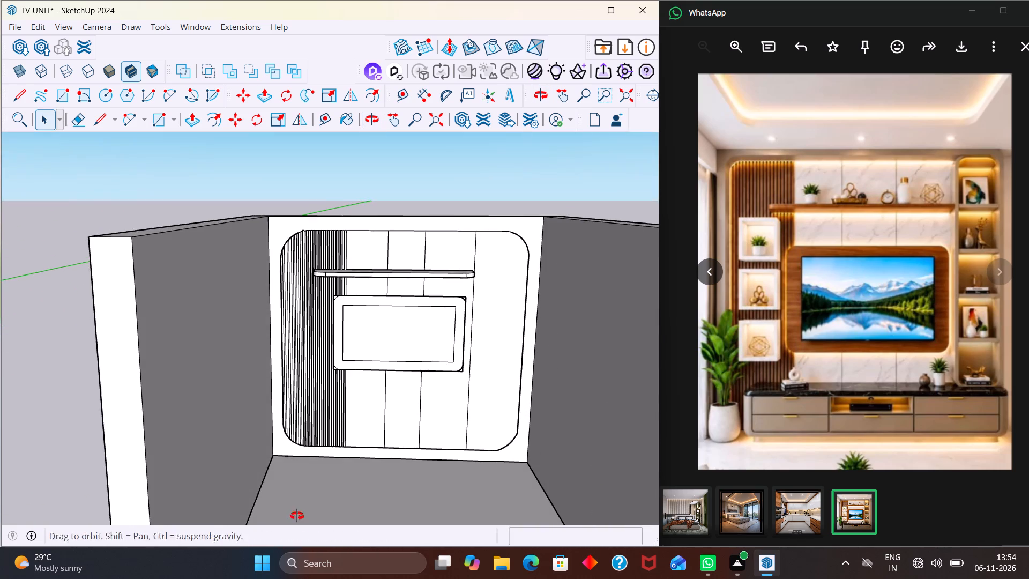
pyautogui.moveTo(326, 457); pyautogui.dragTo(297, 533, button='middle')
pyautogui.scroll(1, 296, 530)
pyautogui.press('r')
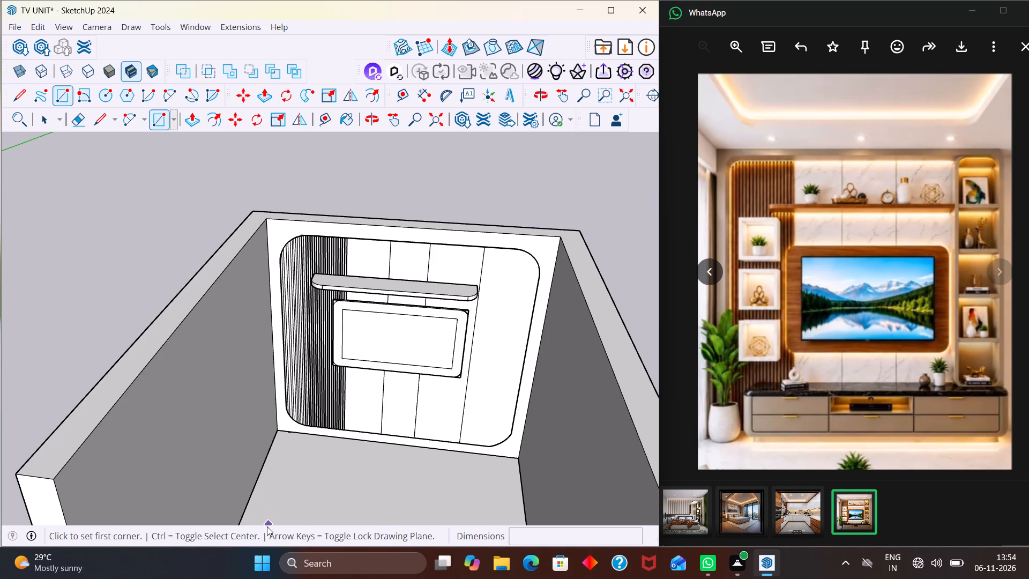
pyautogui.scroll(3, 343, 448)
pyautogui.moveTo(299, 417); pyautogui.dragTo(264, 482, button='middle')
pyautogui.scroll(3, 262, 475)
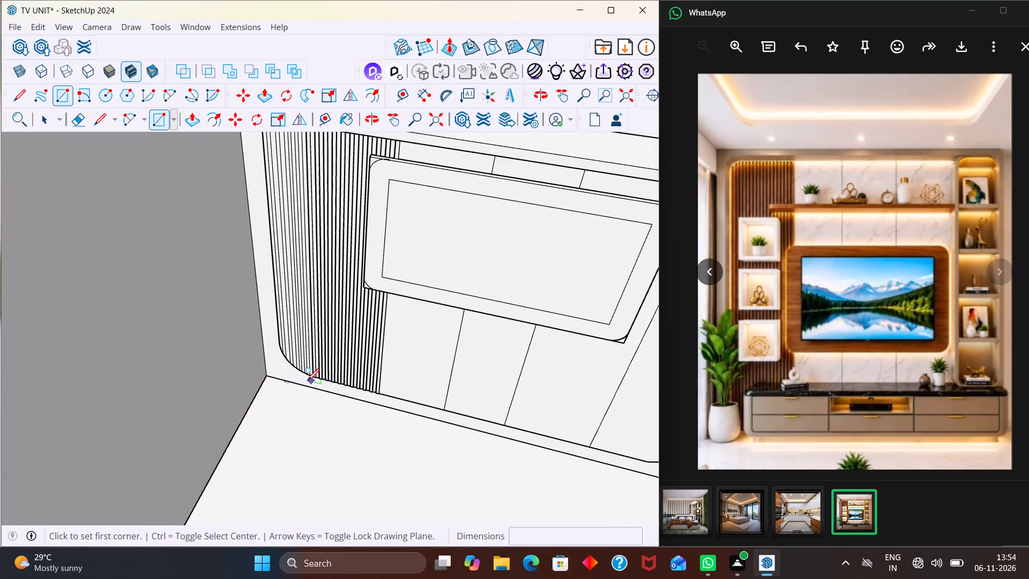
pyautogui.click(314, 393)
pyautogui.scroll(-4, 304, 403)
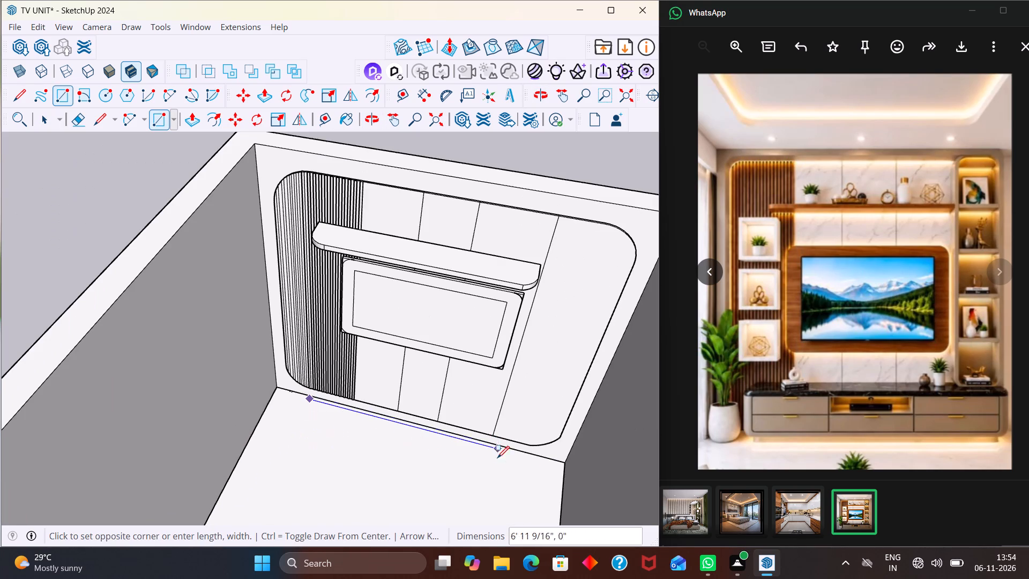
pyautogui.scroll(4, 553, 494)
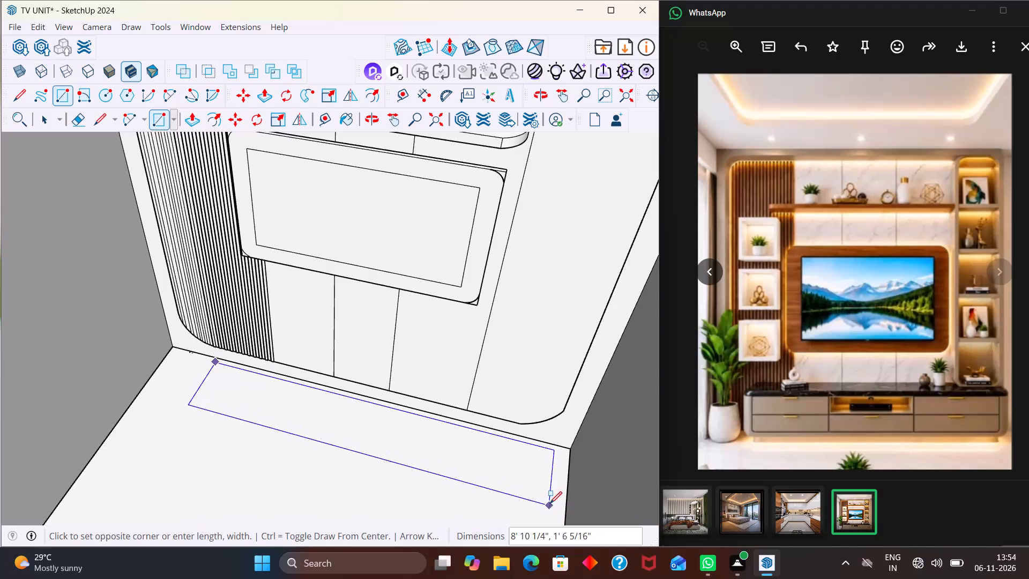
pyautogui.scroll(3, 542, 495)
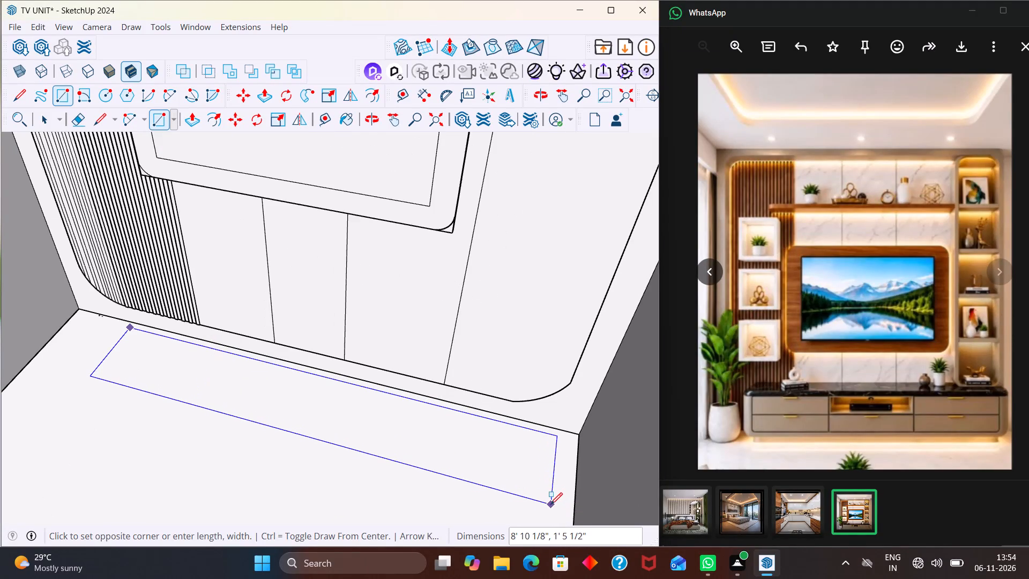
pyautogui.click(547, 504)
pyautogui.scroll(-4, 546, 462)
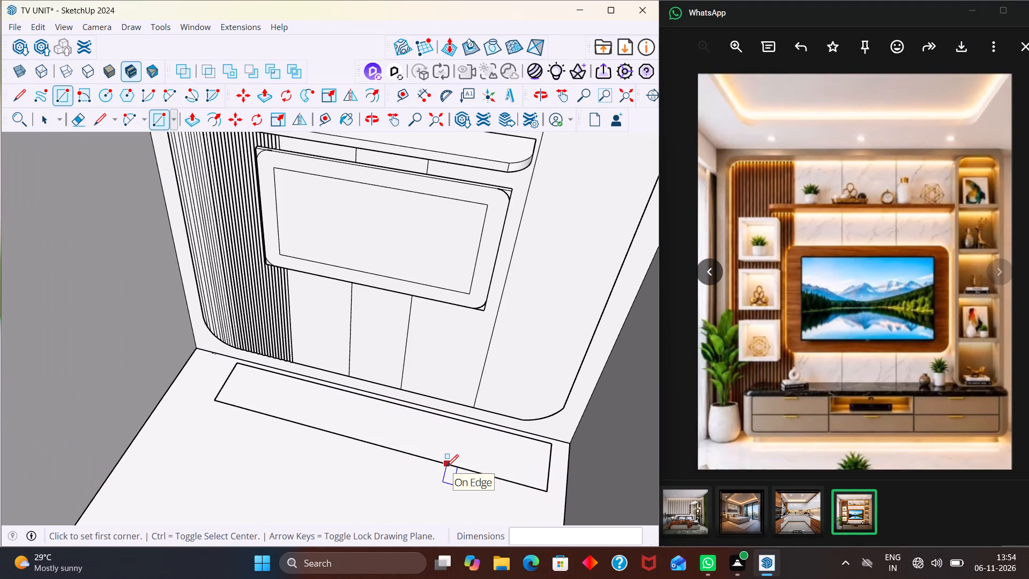
pyautogui.press('Escape')
pyautogui.press('space')
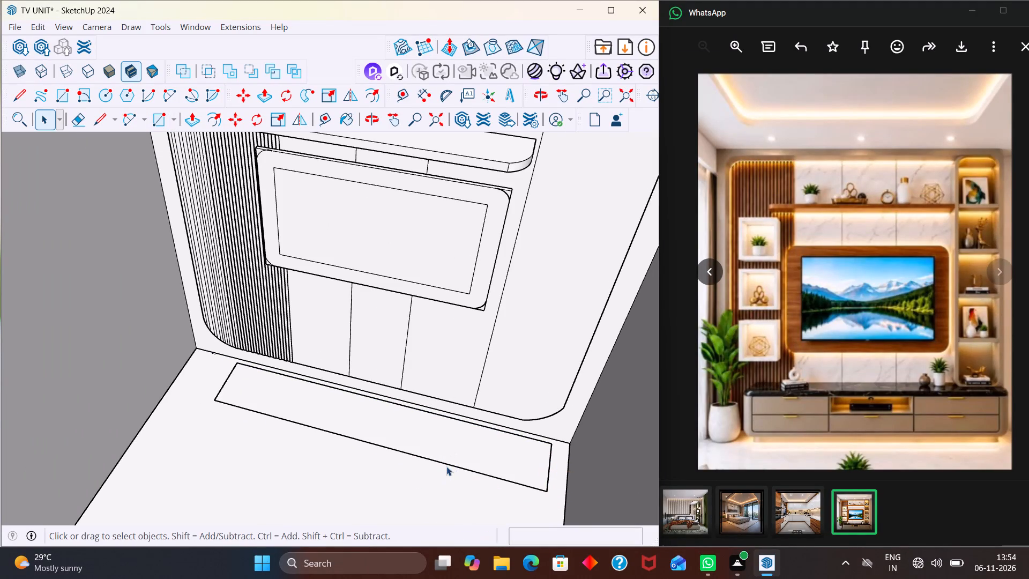
# Make the console footprint's face and edges into a group.
pyautogui.scroll(2, 445, 467)
pyautogui.doubleClick(448, 462)
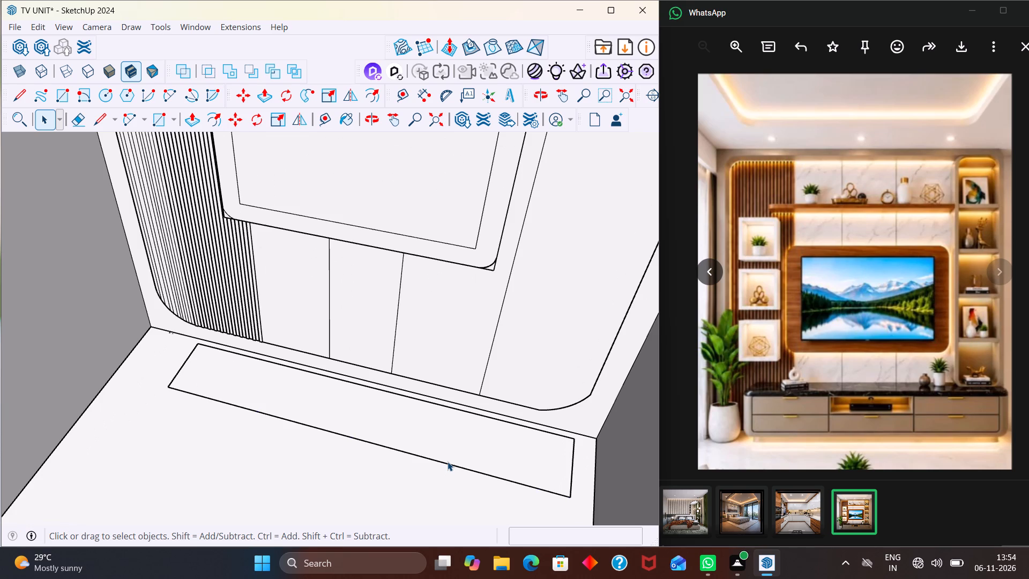
pyautogui.tripleClick(448, 462)
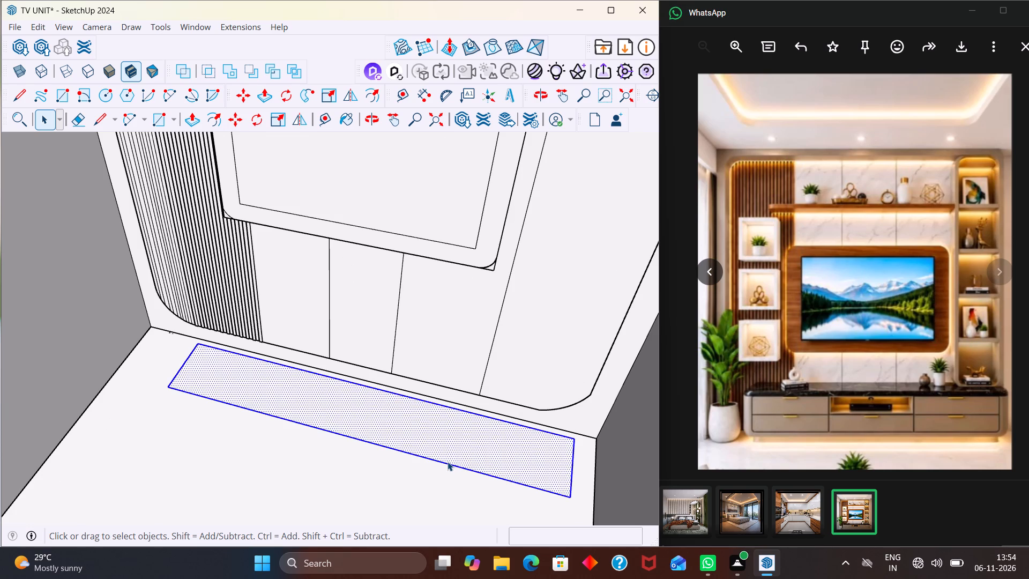
pyautogui.rightClick(448, 462)
pyautogui.click(493, 372)
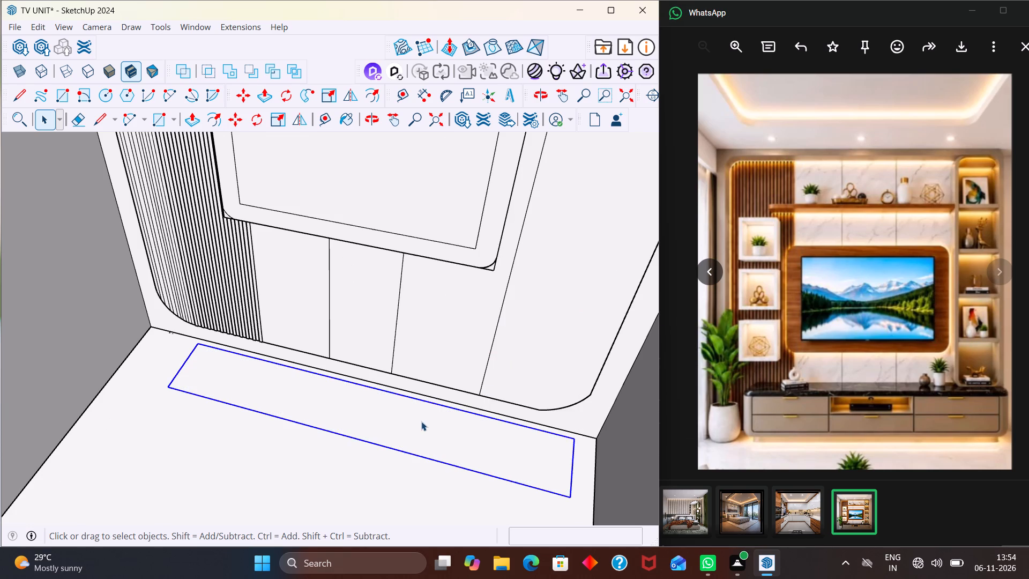
# Open the console group, push/pull its footprint up about 1' 7 1/2" into a box, and close the group.
pyautogui.click(419, 424)
pyautogui.doubleClick(417, 425)
pyautogui.press('p')
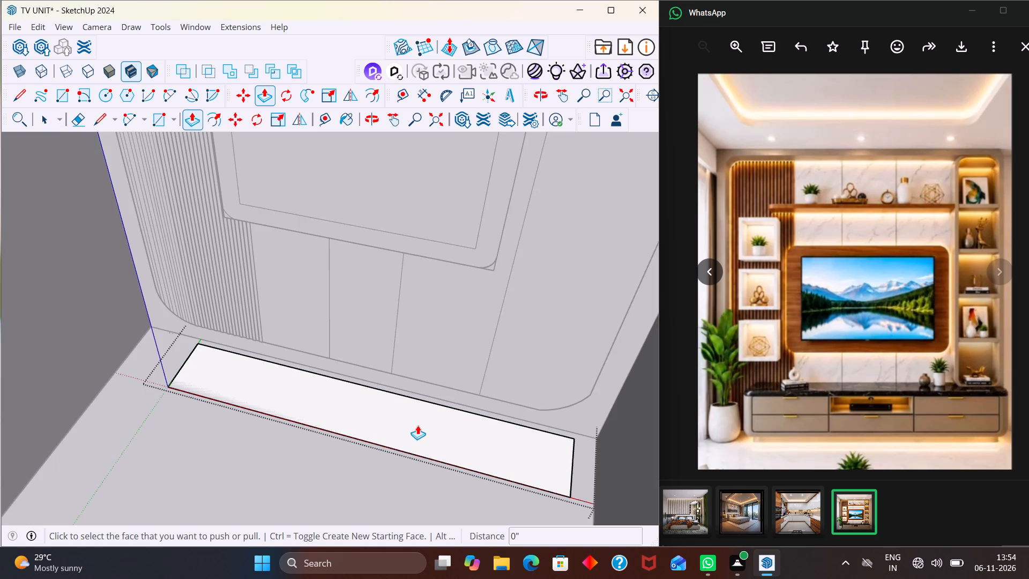
pyautogui.click(417, 425)
pyautogui.moveTo(417, 425); pyautogui.dragTo(418, 373, button='middle')
pyautogui.scroll(-1, 430, 397)
pyautogui.moveTo(437, 381); pyautogui.dragTo(428, 329, button='middle')
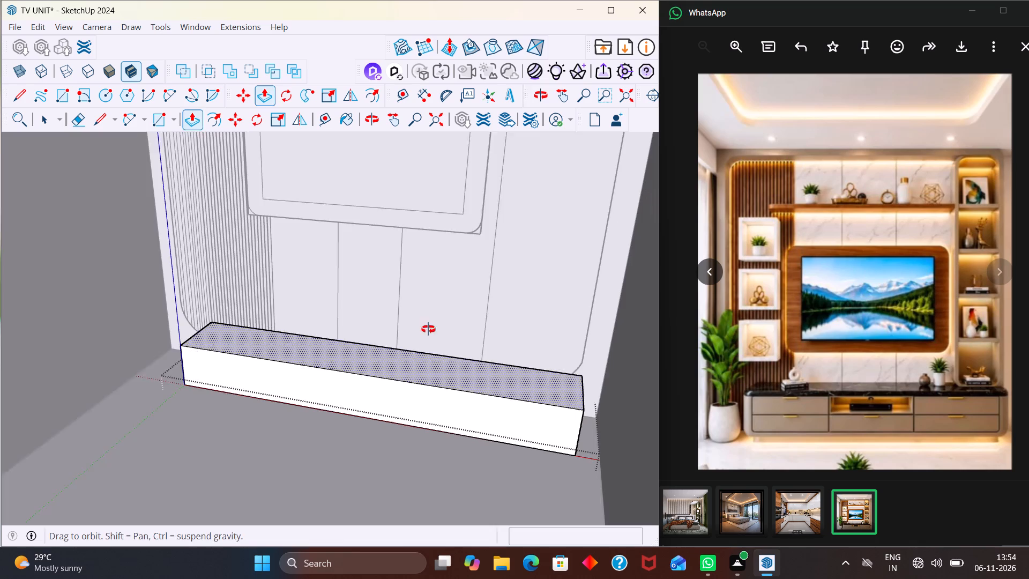
pyautogui.moveTo(428, 329); pyautogui.dragTo(426, 321, button='middle')
pyautogui.moveTo(450, 318); pyautogui.dragTo(516, 231, button='middle')
pyautogui.scroll(-1, 468, 274)
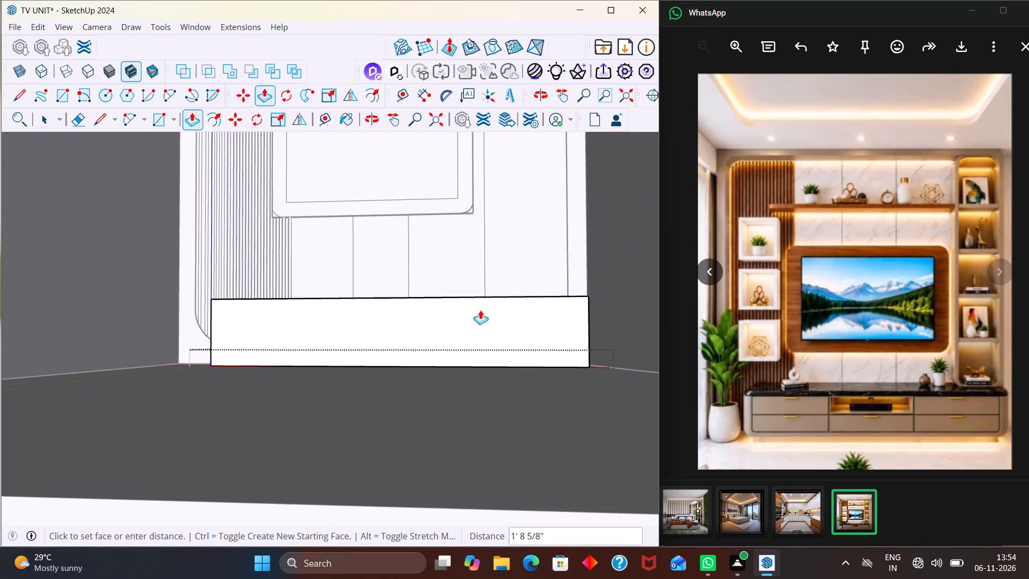
pyautogui.moveTo(485, 317); pyautogui.dragTo(530, 389, button='middle')
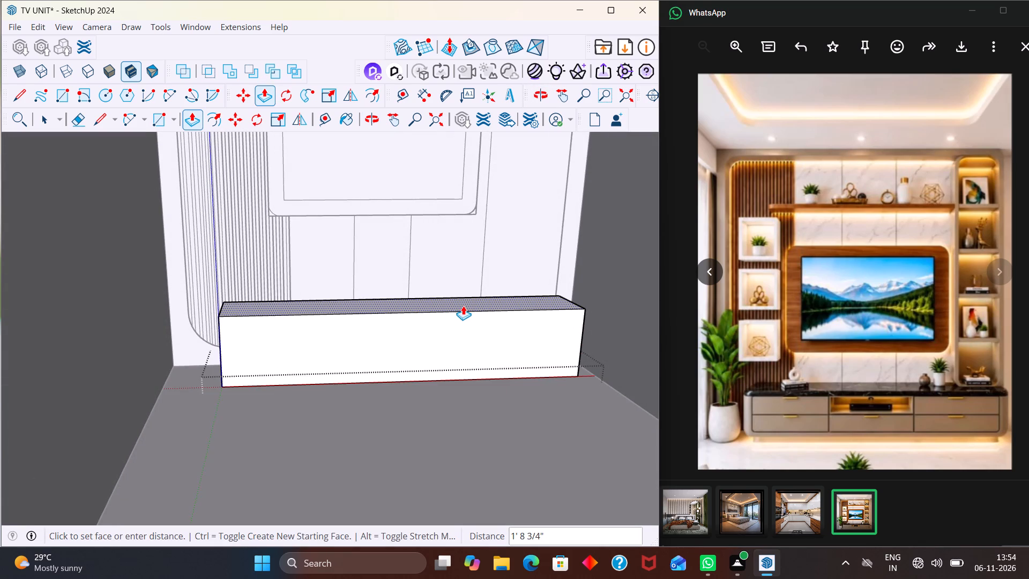
pyautogui.moveTo(438, 325); pyautogui.dragTo(437, 372, button='middle')
pyautogui.moveTo(453, 340); pyautogui.dragTo(447, 287, button='middle')
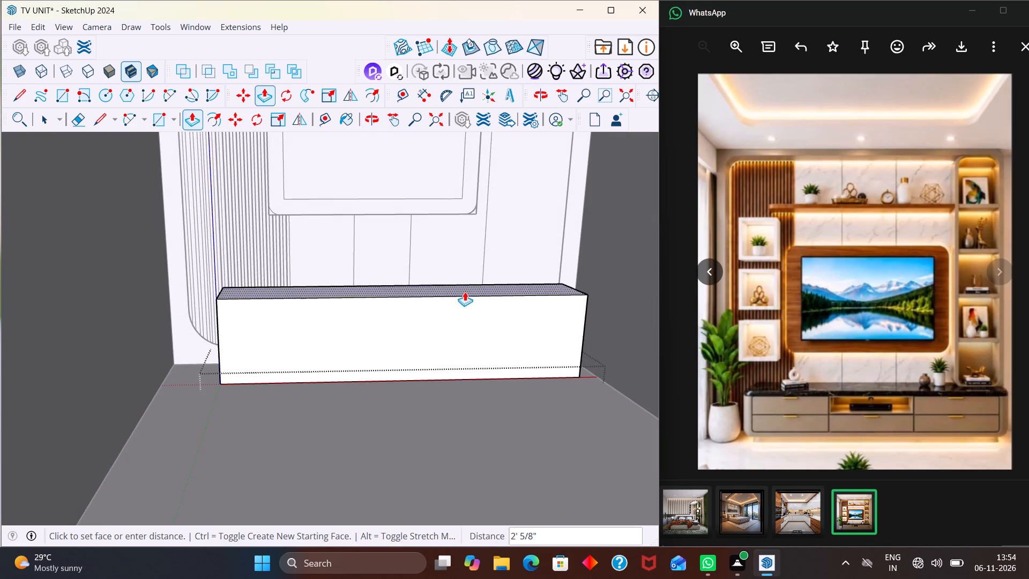
pyautogui.moveTo(461, 311); pyautogui.dragTo(550, 301, button='middle')
pyautogui.scroll(-4, 475, 315)
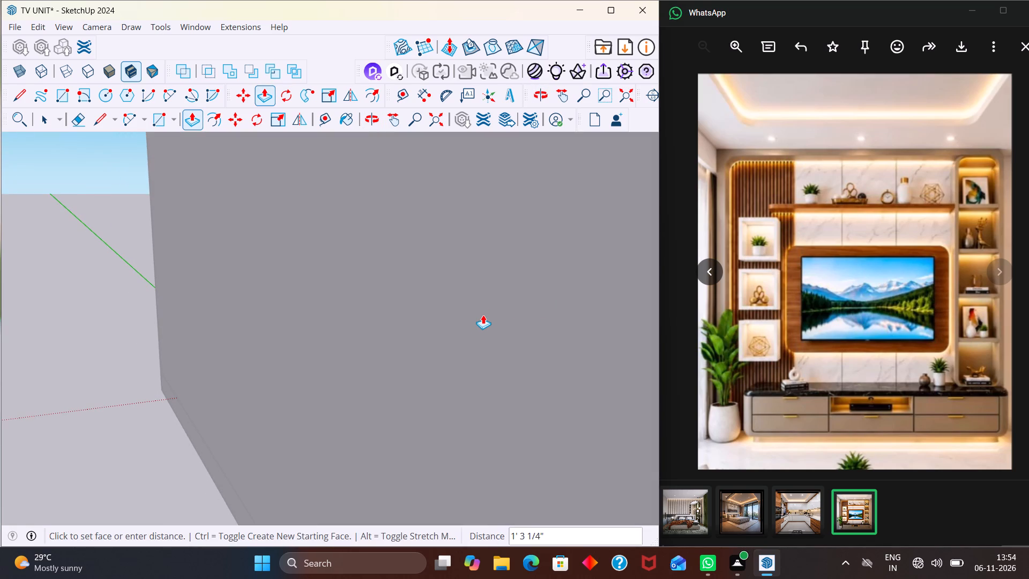
pyautogui.hotkey('shift', 'z')
pyautogui.scroll(-3, 483, 315)
pyautogui.moveTo(488, 338); pyautogui.dragTo(388, 340, button='middle')
pyautogui.scroll(2, 350, 321)
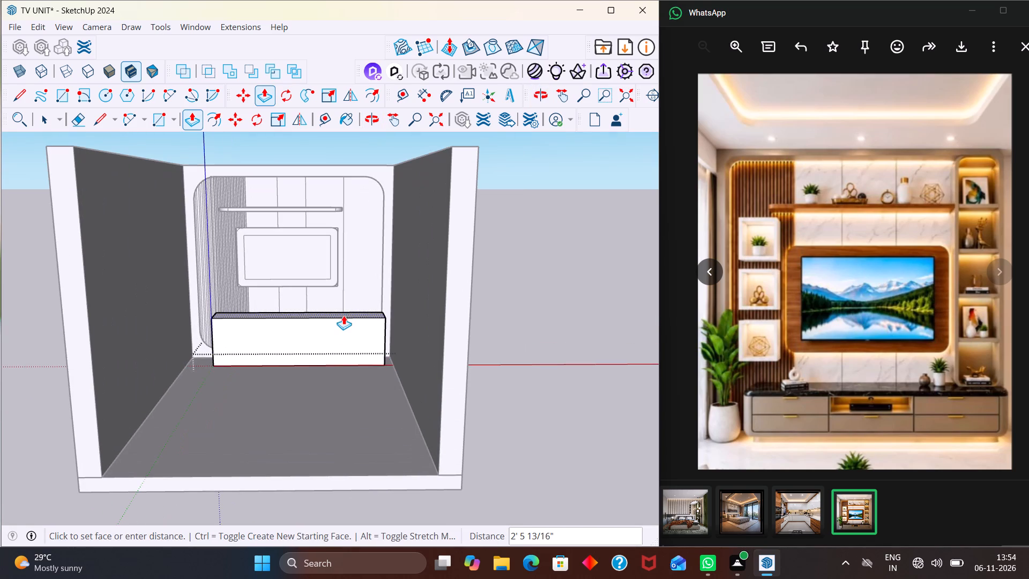
pyautogui.scroll(8, 347, 316)
pyautogui.scroll(-9, 347, 317)
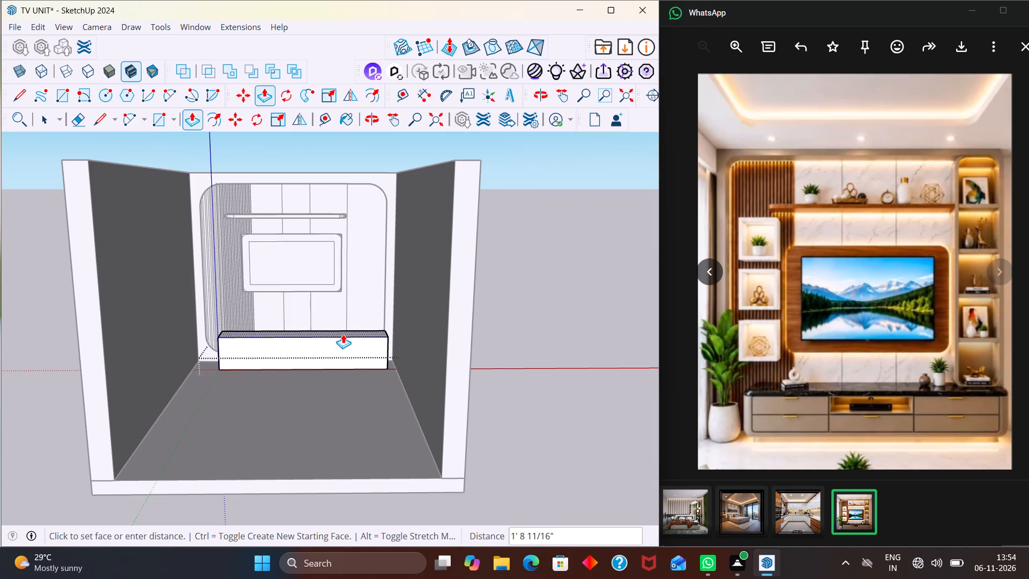
pyautogui.scroll(5, 343, 334)
pyautogui.click(345, 337)
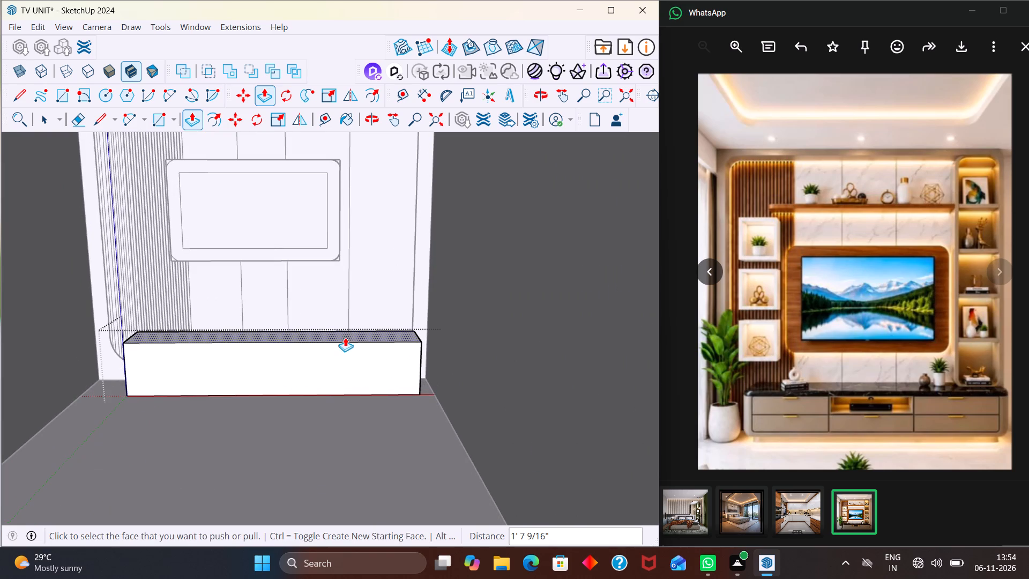
pyautogui.press('space')
pyautogui.scroll(-10, 449, 382)
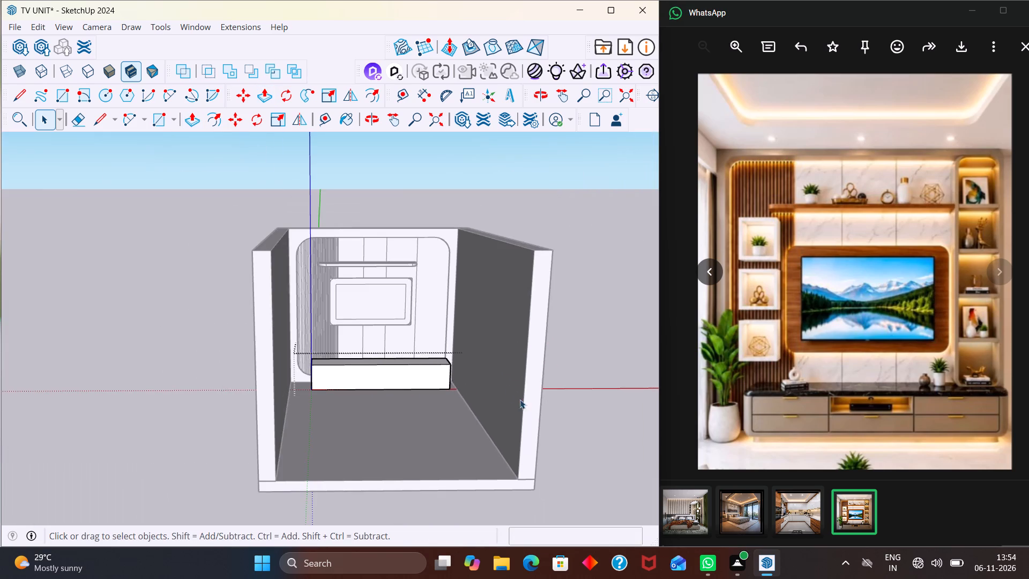
pyautogui.moveTo(576, 451); pyautogui.dragTo(571, 447)
pyautogui.scroll(2, 387, 403)
pyautogui.moveTo(394, 377); pyautogui.dragTo(357, 378, button='middle')
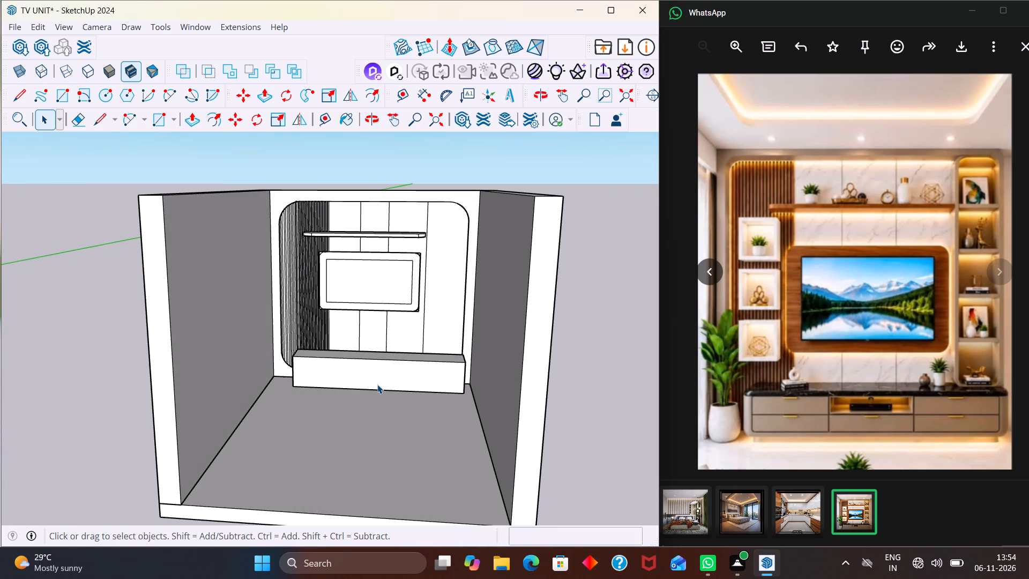
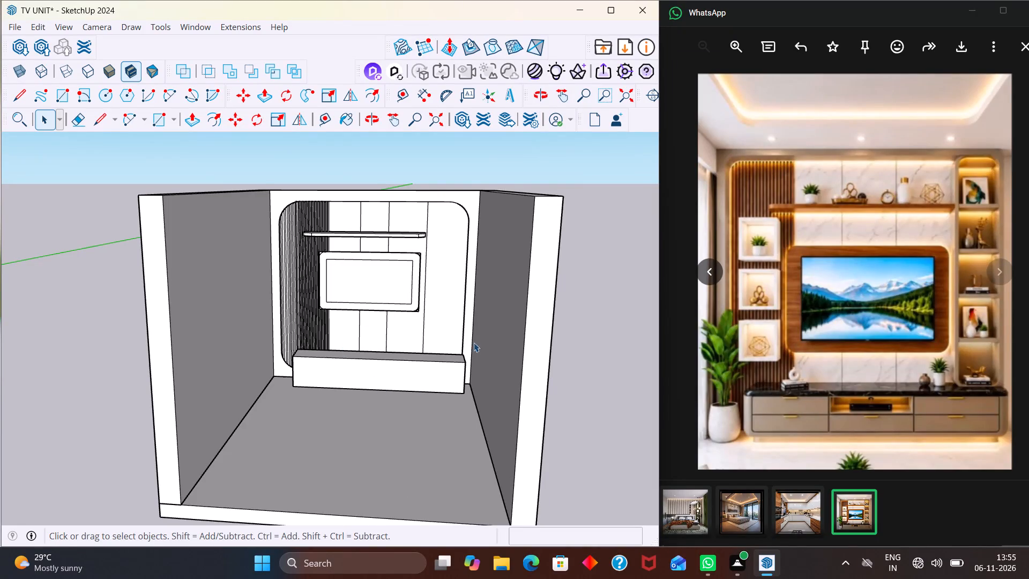
# Open the TV panel group on the wall and delete all of its rounded panel and screen geometry.
pyautogui.moveTo(480, 385); pyautogui.dragTo(431, 395, button='middle')
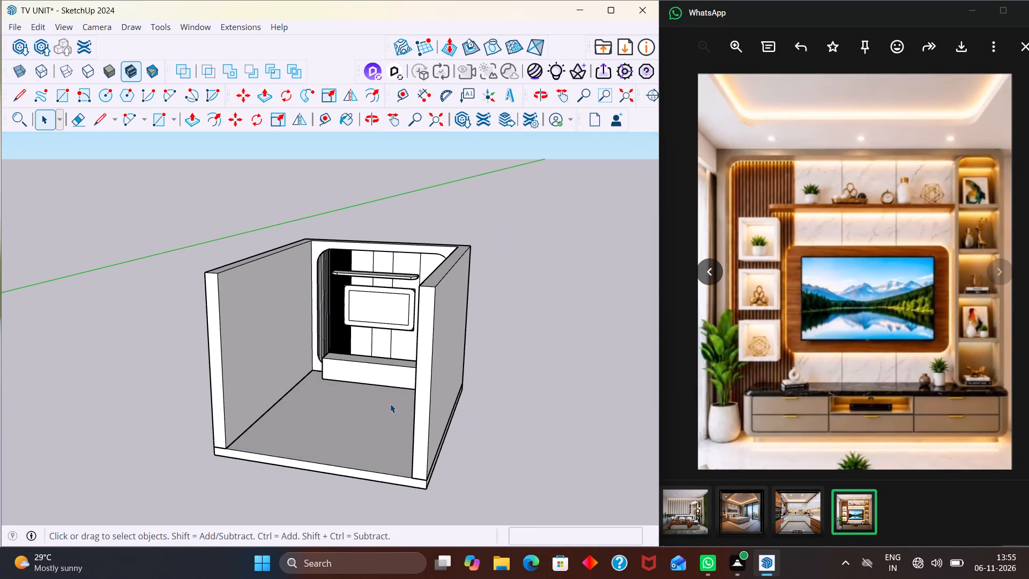
pyautogui.scroll(2, 387, 405)
pyautogui.moveTo(364, 392); pyautogui.dragTo(431, 345, button='middle')
pyautogui.scroll(2, 436, 346)
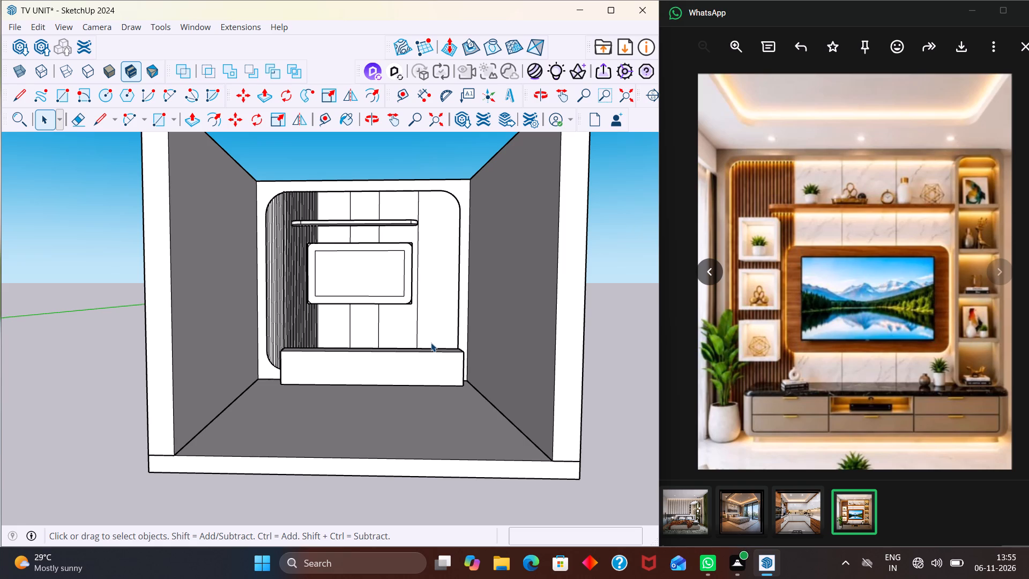
pyautogui.scroll(7, 310, 320)
pyautogui.scroll(2, 344, 277)
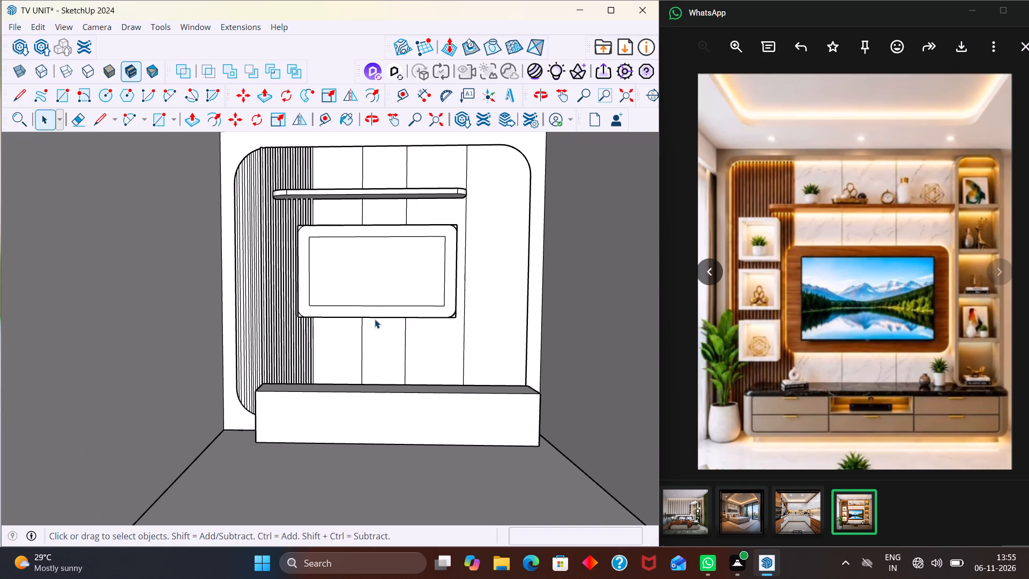
pyautogui.doubleClick(375, 317)
pyautogui.click(375, 316)
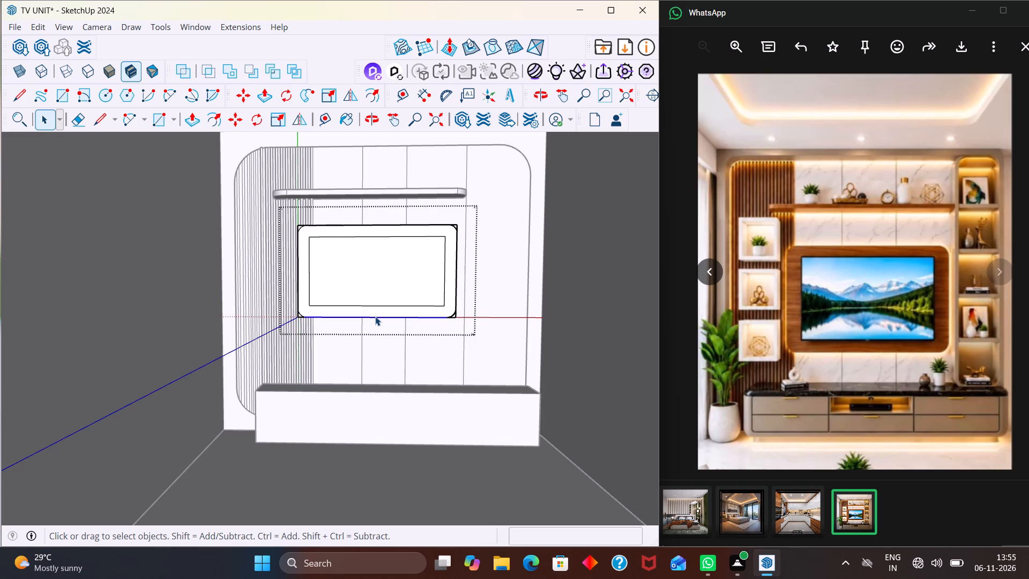
pyautogui.doubleClick(375, 316)
pyautogui.doubleClick(376, 316)
pyautogui.click(376, 316)
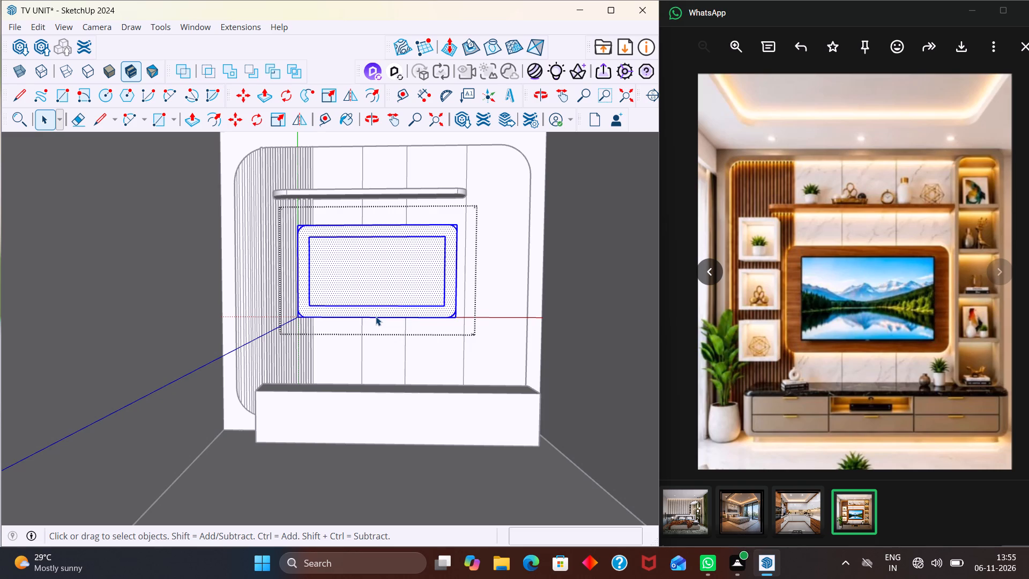
pyautogui.press('Delete')
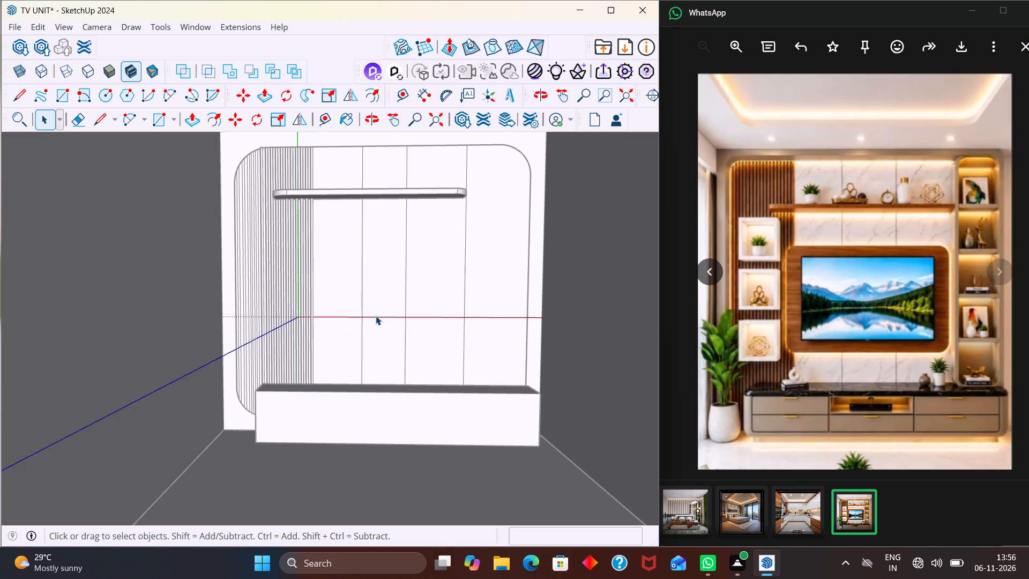
# Inside the TV panel group, draw a rectangle about 5' 3 3/4" wide by 3' 9 5/16" high on the wall below the shelf.
pyautogui.press('r')
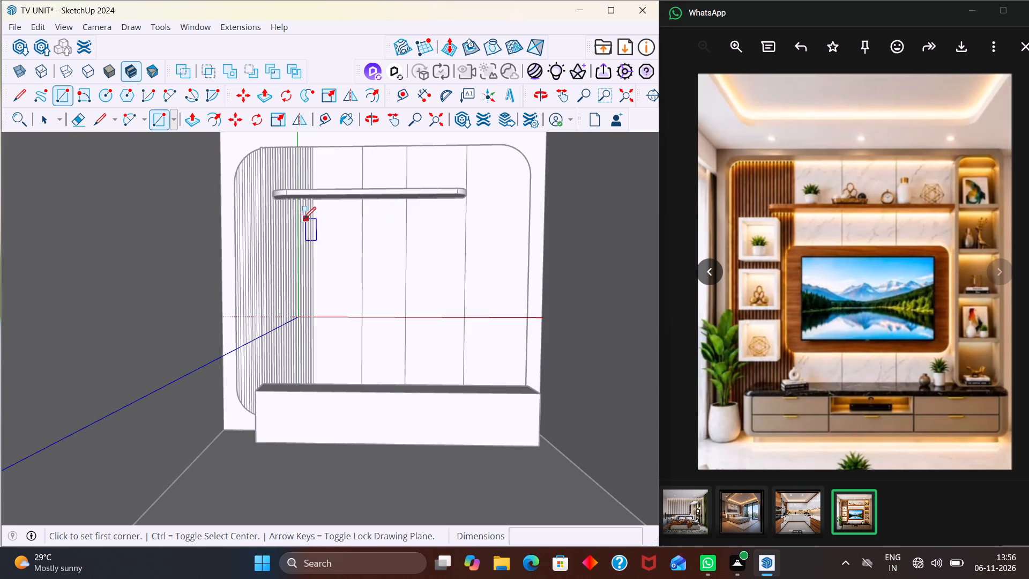
pyautogui.click(295, 220)
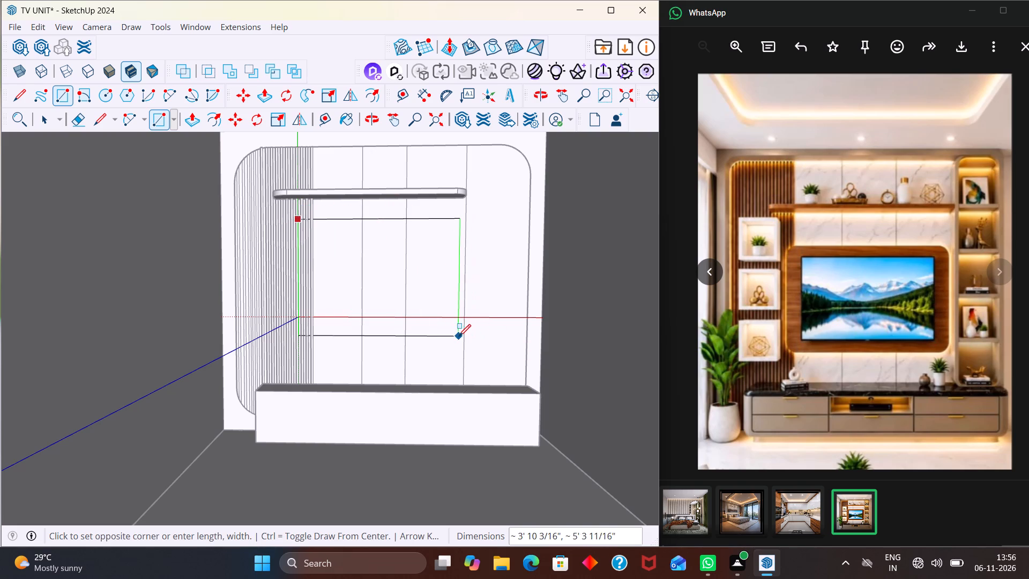
pyautogui.scroll(2, 447, 338)
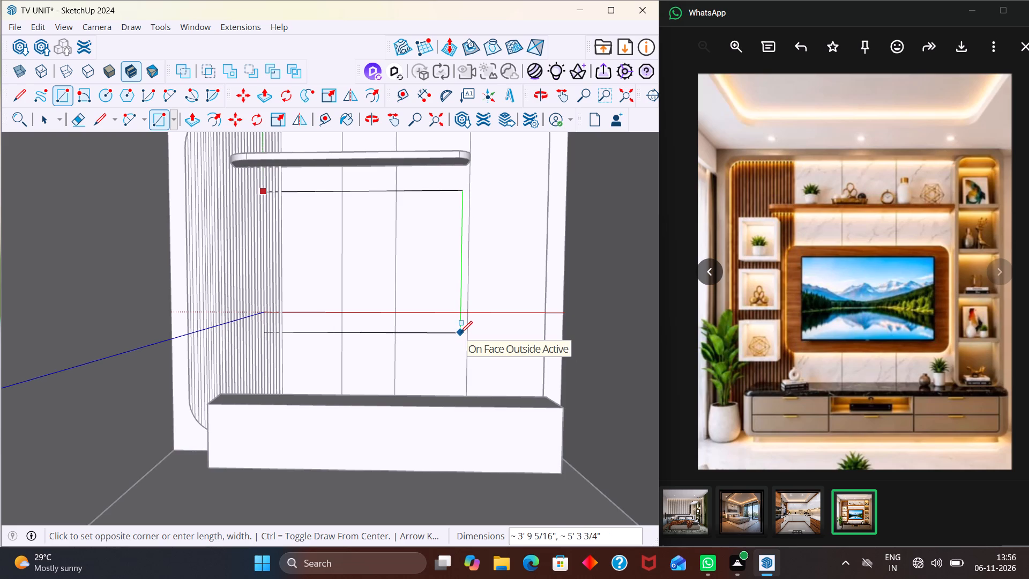
pyautogui.click(460, 333)
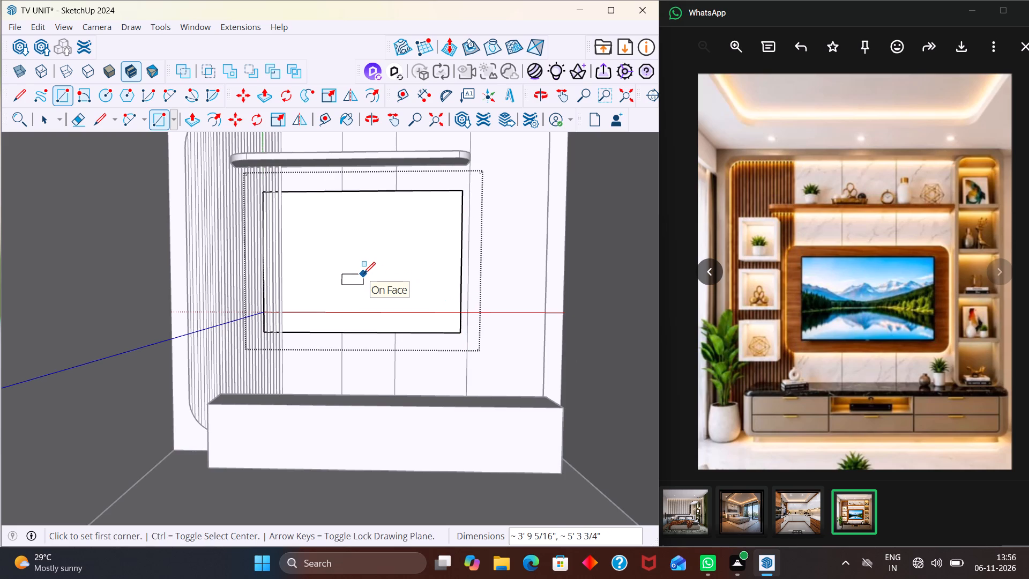
# Push/pull the new TV panel rectangle out 1" from the wall and close the group.
pyautogui.press('p')
pyautogui.click(367, 268)
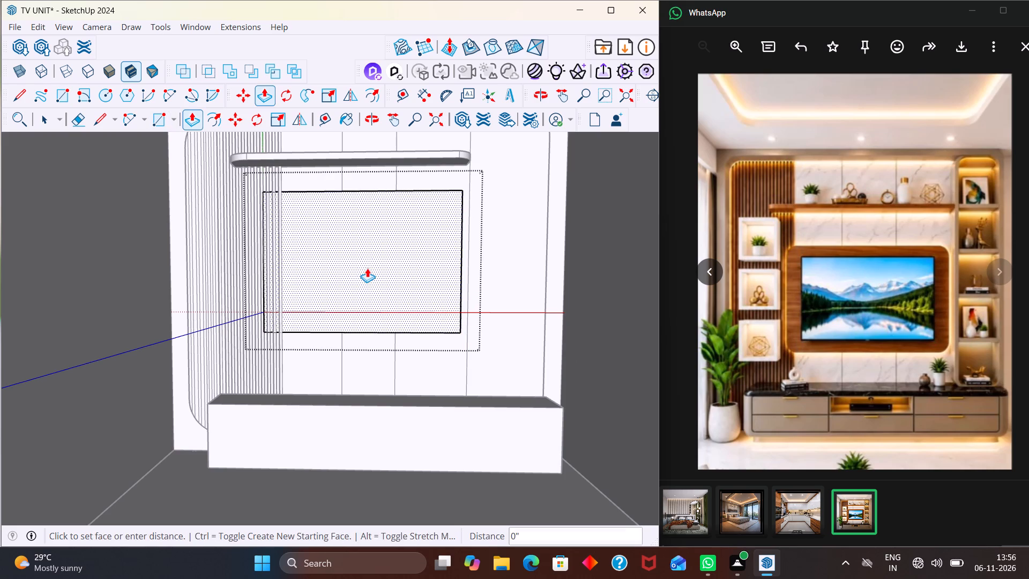
pyautogui.moveTo(367, 284); pyautogui.dragTo(260, 365, button='middle')
pyautogui.scroll(-16, 310, 287)
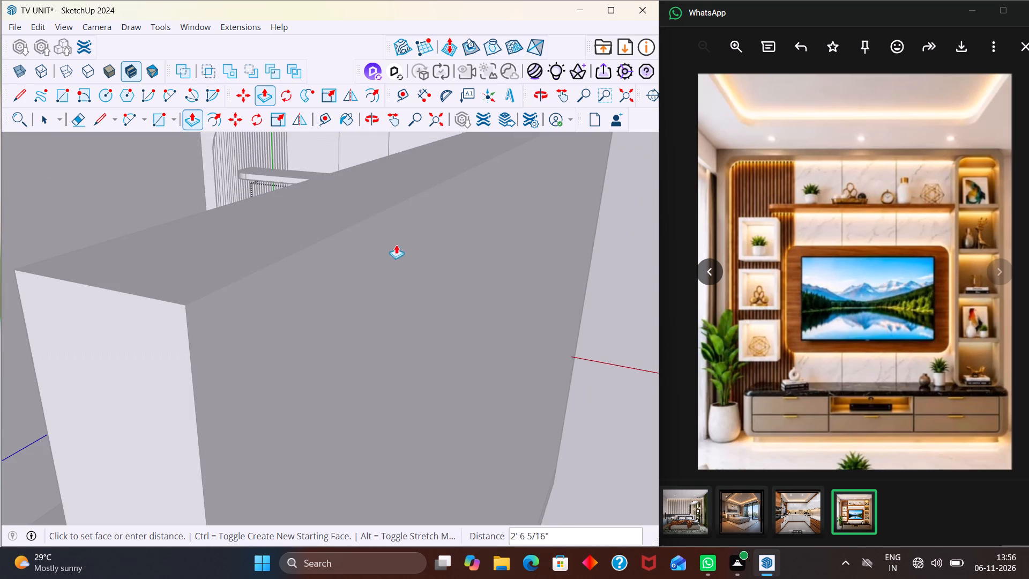
pyautogui.scroll(-8, 396, 244)
pyautogui.moveTo(307, 249); pyautogui.dragTo(322, 382, button='middle')
pyautogui.scroll(6, 339, 235)
pyautogui.moveTo(344, 296); pyautogui.dragTo(305, 209, button='middle')
pyautogui.scroll(4, 305, 216)
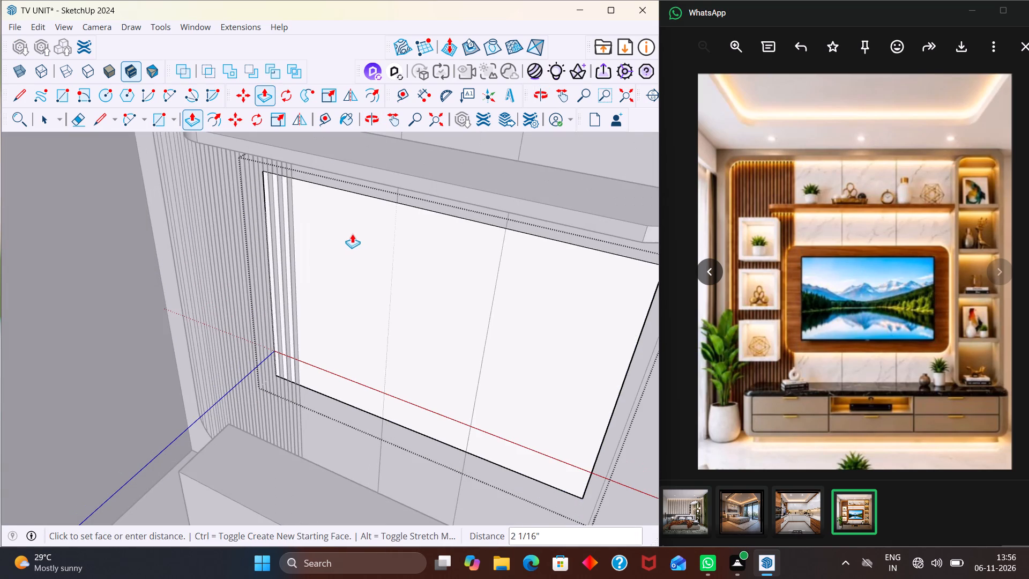
pyautogui.moveTo(346, 241); pyautogui.dragTo(300, 209, button='middle')
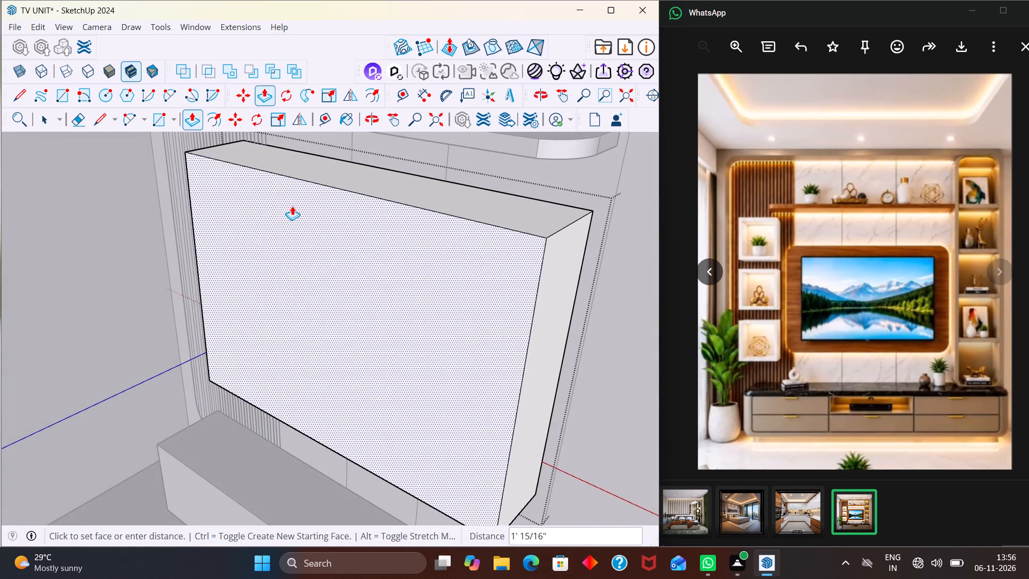
pyautogui.scroll(2, 292, 205)
pyautogui.moveTo(322, 207); pyautogui.dragTo(310, 205, button='middle')
pyautogui.scroll(-6, 317, 207)
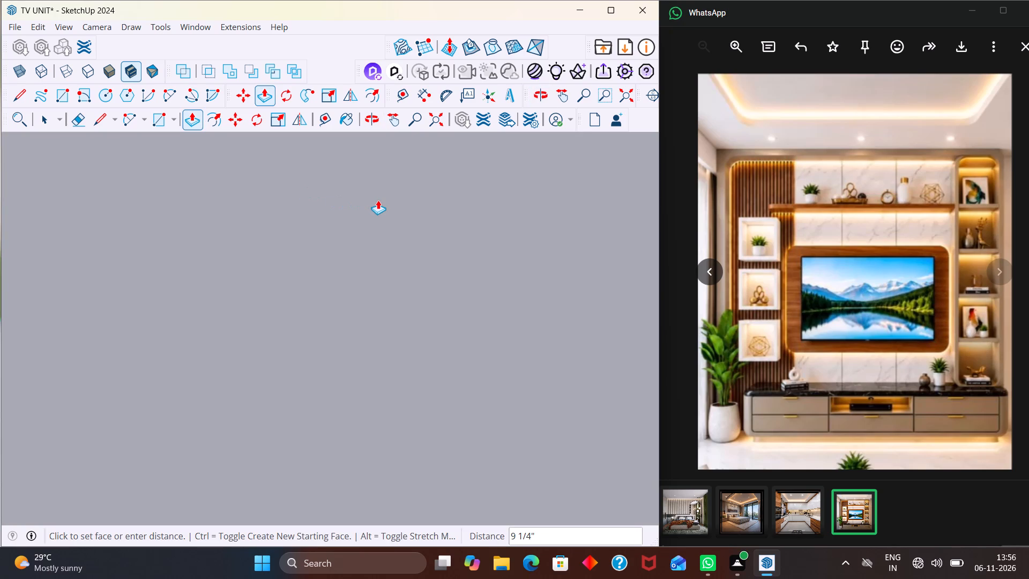
pyautogui.hotkey('shift', 'z')
pyautogui.scroll(2, 389, 216)
pyautogui.moveTo(419, 209); pyautogui.dragTo(386, 320, button='middle')
pyautogui.scroll(5, 468, 276)
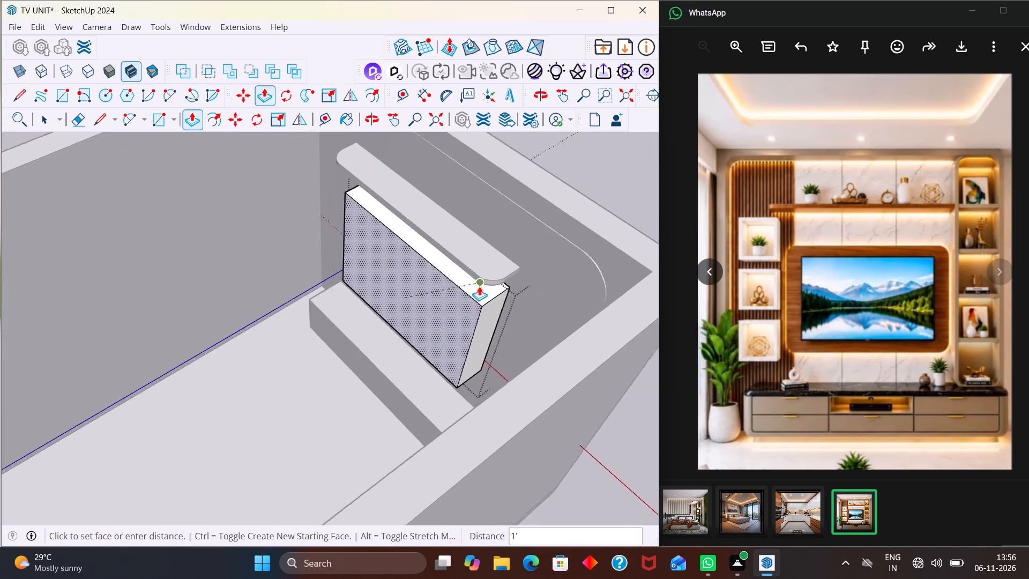
pyautogui.scroll(8, 479, 286)
pyautogui.scroll(-2, 497, 310)
pyautogui.moveTo(496, 308); pyautogui.dragTo(498, 257, button='middle')
pyautogui.scroll(-13, 480, 276)
pyautogui.scroll(-1, 442, 307)
pyautogui.moveTo(453, 347); pyautogui.dragTo(494, 439, button='middle')
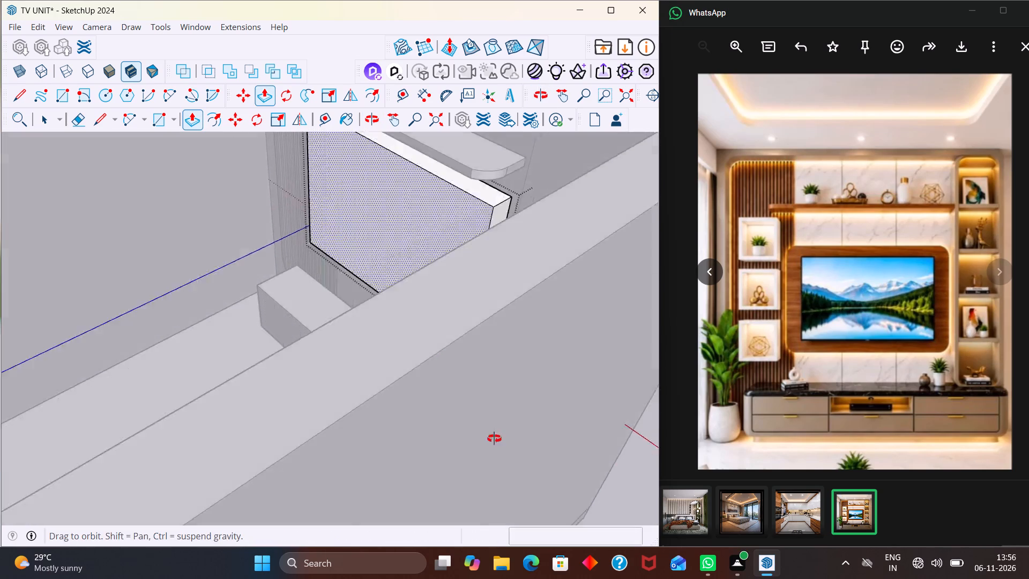
pyautogui.moveTo(494, 439); pyautogui.dragTo(505, 479, button='middle')
pyautogui.scroll(-4, 440, 254)
pyautogui.moveTo(448, 194); pyautogui.dragTo(460, 126, button='middle')
pyautogui.scroll(4, 460, 126)
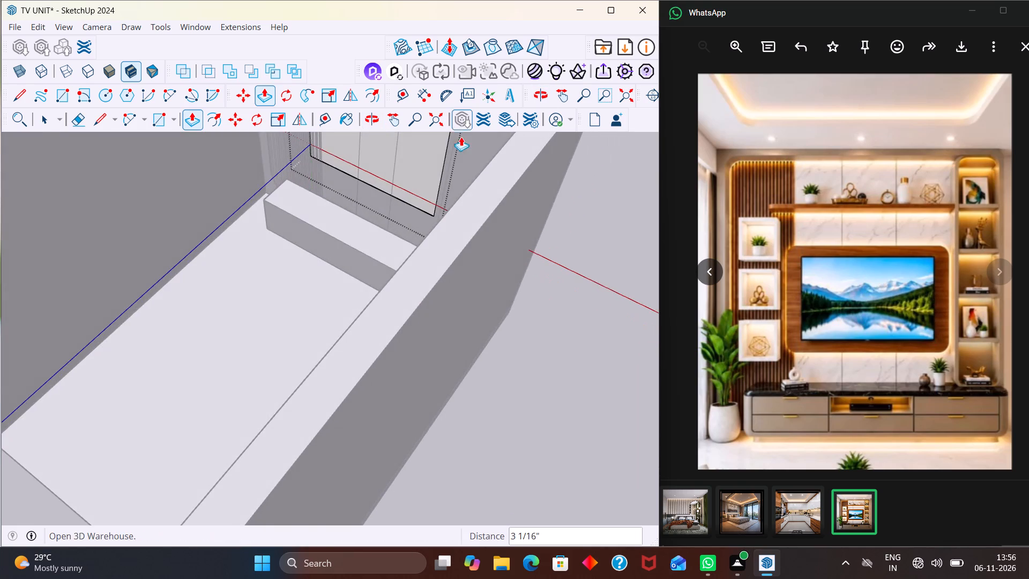
pyautogui.scroll(-2, 464, 154)
pyautogui.moveTo(459, 193); pyautogui.dragTo(392, 217, button='middle')
pyautogui.scroll(-1, 503, 438)
pyautogui.scroll(1, 432, 190)
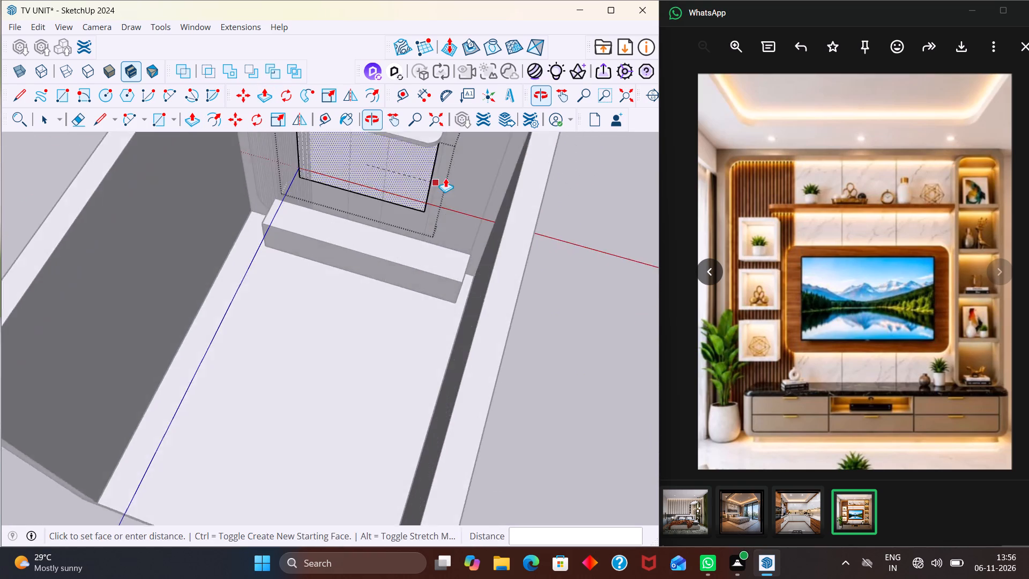
pyautogui.scroll(2, 445, 178)
pyautogui.moveTo(449, 176); pyautogui.dragTo(376, 154, button='middle')
pyautogui.scroll(2, 377, 181)
pyautogui.moveTo(407, 172); pyautogui.dragTo(404, 154, button='middle')
pyautogui.moveTo(430, 215); pyautogui.dragTo(450, 285, button='middle')
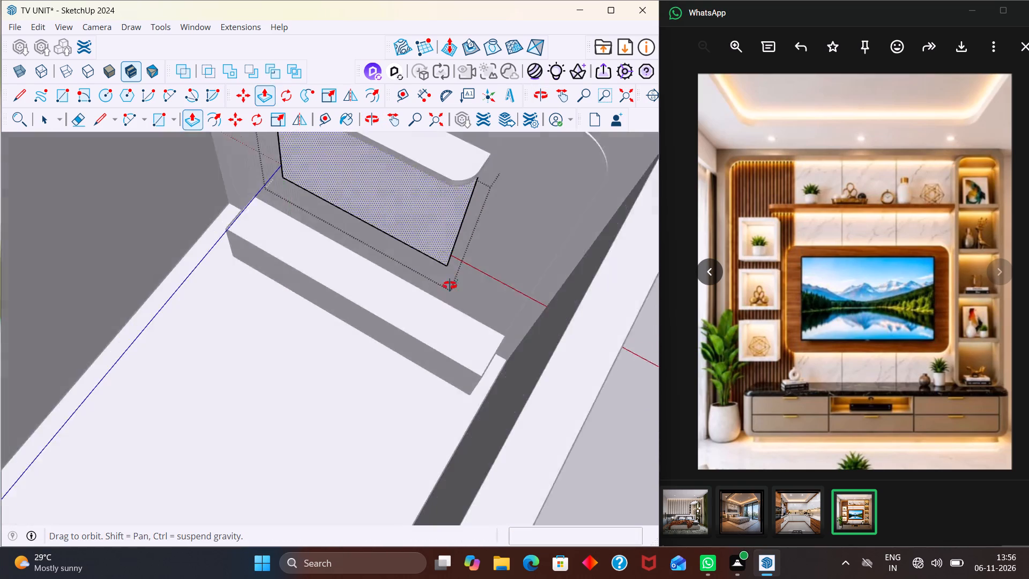
pyautogui.moveTo(450, 285); pyautogui.dragTo(543, 139, button='middle')
pyautogui.scroll(2, 551, 202)
pyautogui.scroll(-9, 468, 215)
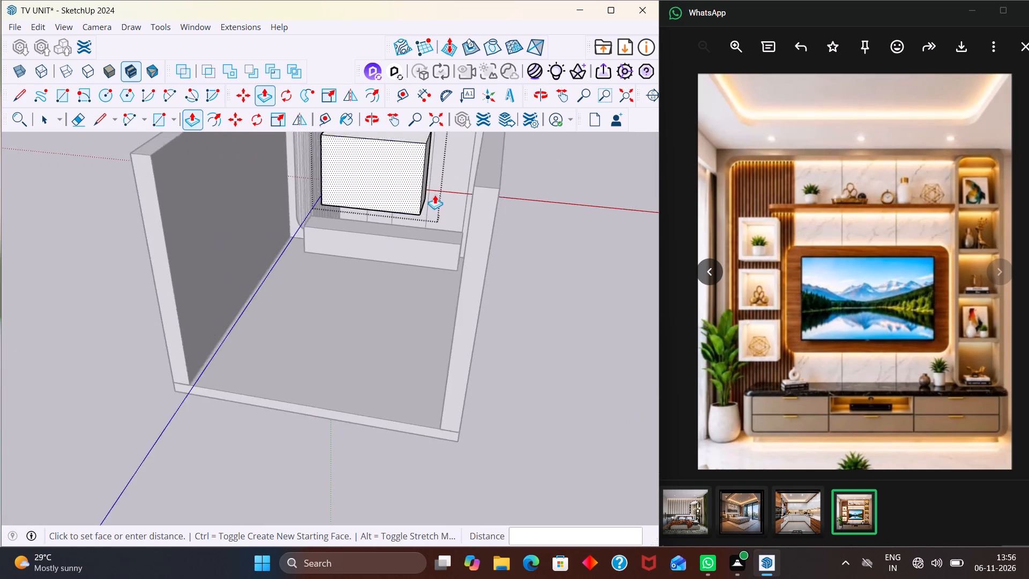
pyautogui.scroll(-7, 435, 195)
pyautogui.moveTo(446, 216); pyautogui.dragTo(555, 213, button='middle')
pyautogui.scroll(1, 558, 215)
pyautogui.scroll(1, 381, 165)
pyautogui.scroll(-1, 325, 274)
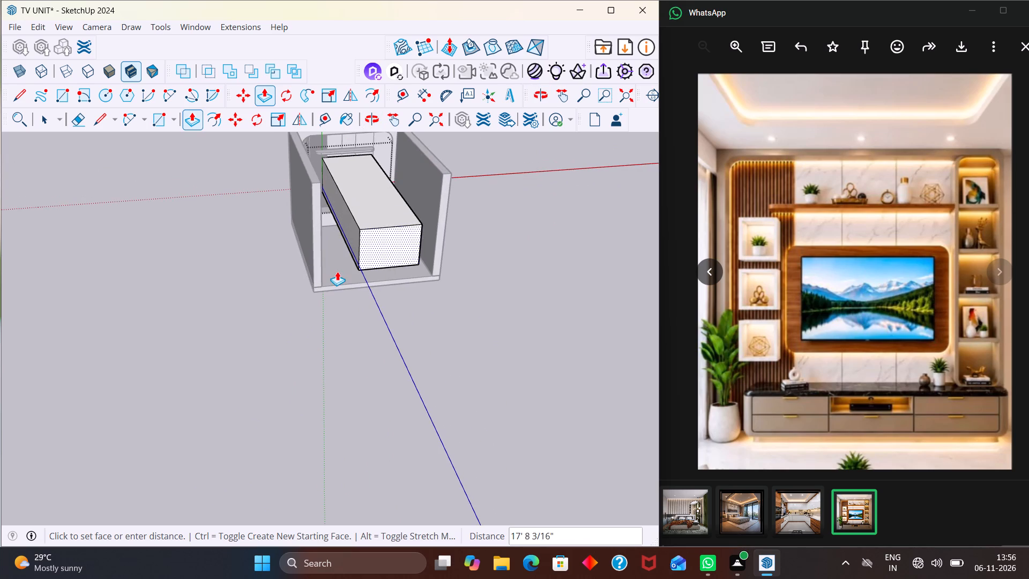
pyautogui.keyDown('shift'); pyautogui.moveTo(341, 271); pyautogui.dragTo(270, 397, button='middle'); pyautogui.keyUp('shift')
pyautogui.keyDown('shift'); pyautogui.scroll(4, 267, 432); pyautogui.keyUp('shift')
pyautogui.moveTo(305, 259); pyautogui.dragTo(110, 294, button='middle')
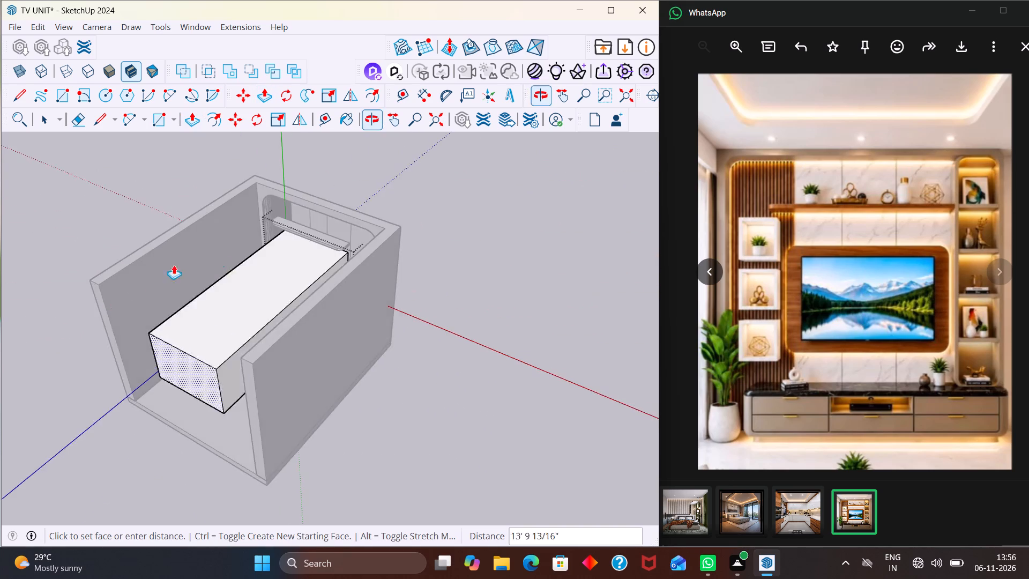
pyautogui.scroll(20, 244, 249)
pyautogui.scroll(2, 244, 249)
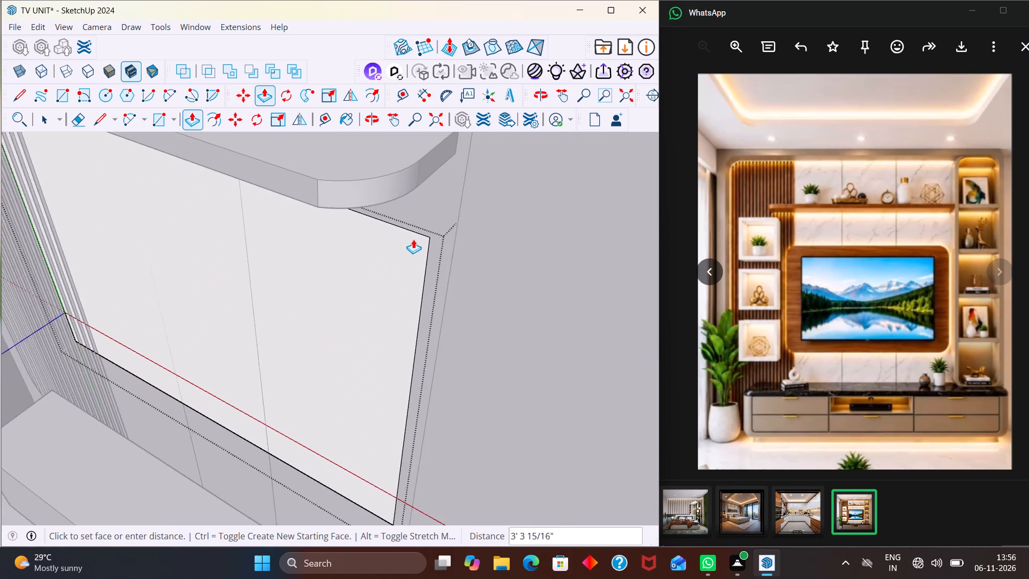
pyautogui.scroll(2, 413, 239)
pyautogui.scroll(-4, 288, 337)
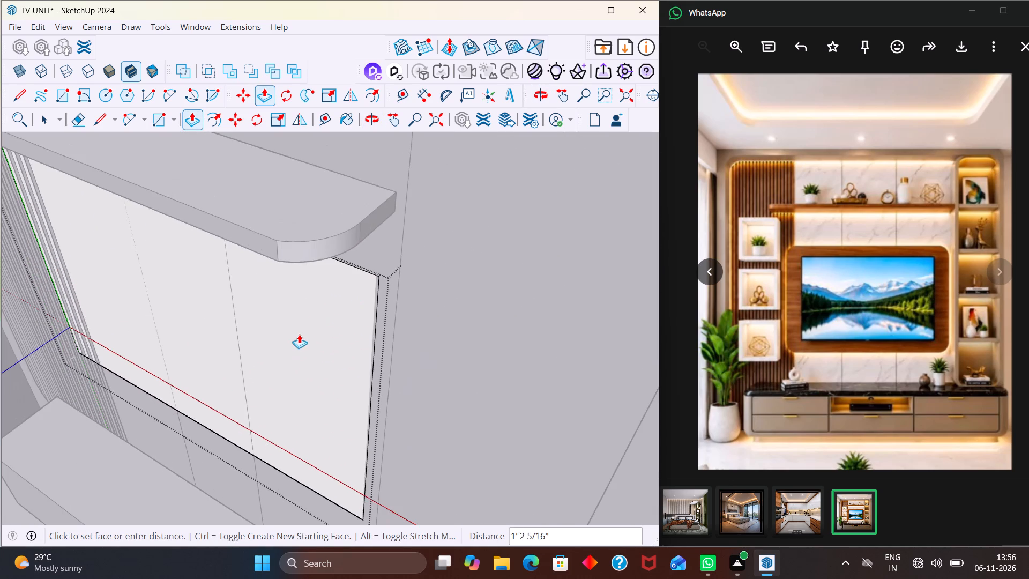
pyautogui.click(252, 411)
pyautogui.scroll(-2, 316, 341)
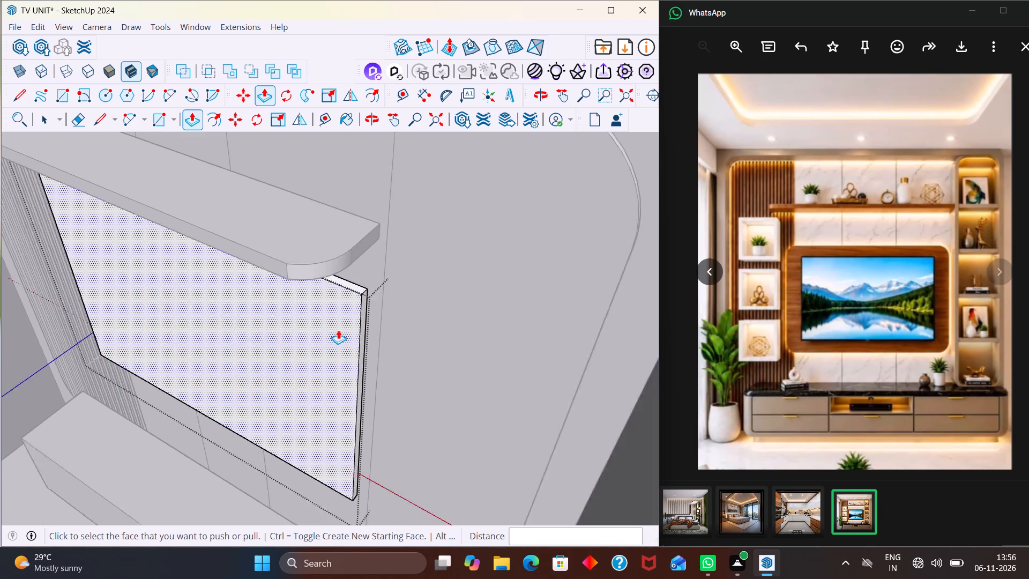
pyautogui.scroll(-14, 338, 330)
pyautogui.moveTo(418, 350); pyautogui.dragTo(524, 280, button='middle')
pyautogui.press('space')
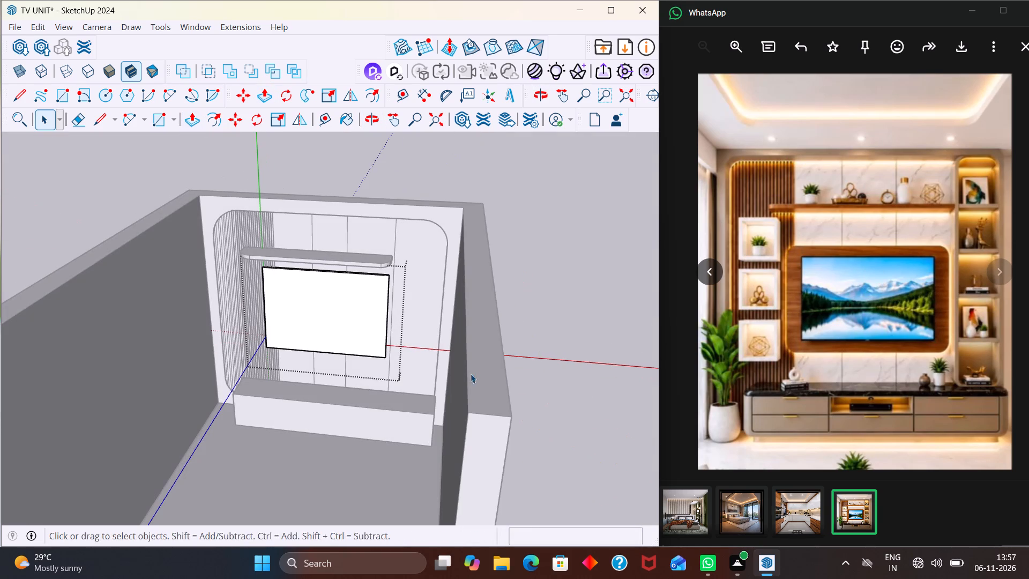
pyautogui.moveTo(470, 374); pyautogui.dragTo(487, 320, button='middle')
pyautogui.click(584, 316)
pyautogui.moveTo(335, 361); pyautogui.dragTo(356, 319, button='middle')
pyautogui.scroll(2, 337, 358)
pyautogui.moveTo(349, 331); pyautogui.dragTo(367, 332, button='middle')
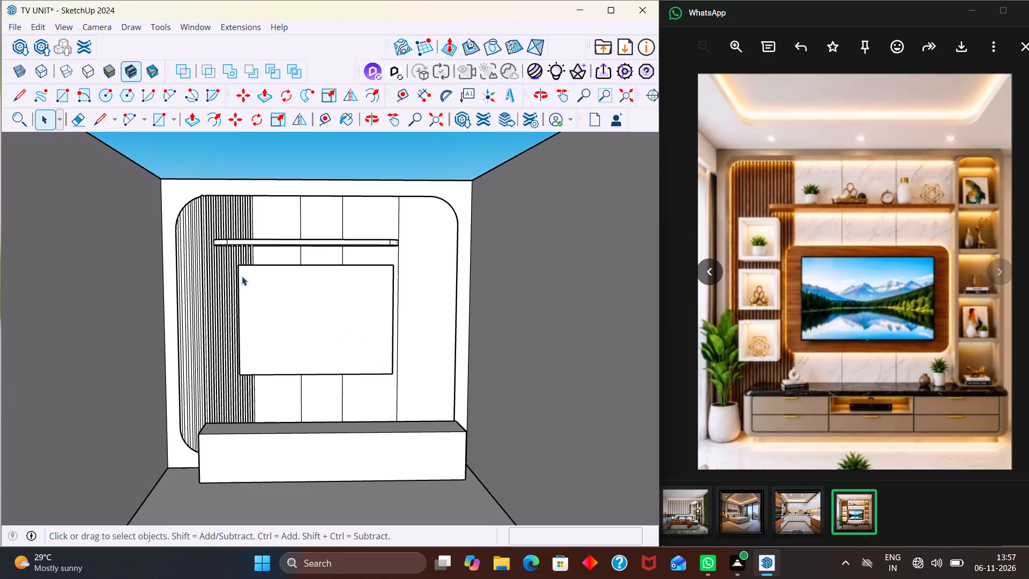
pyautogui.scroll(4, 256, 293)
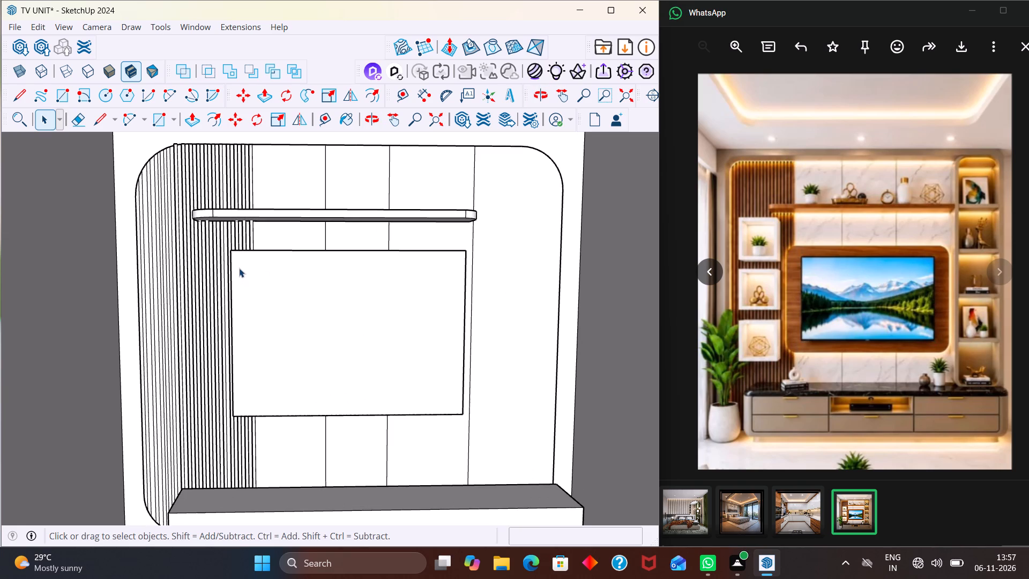
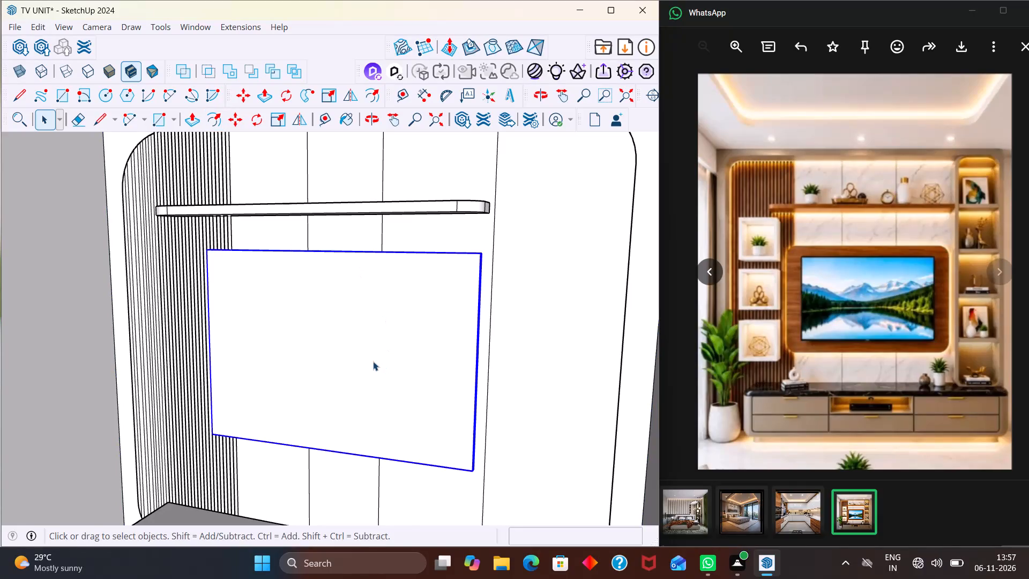
# Open the TV panel group and draw a tangent arc of about 6" radius across the front face's upper-right corner.
pyautogui.click(372, 361)
pyautogui.tripleClick(364, 352)
pyautogui.click(363, 351)
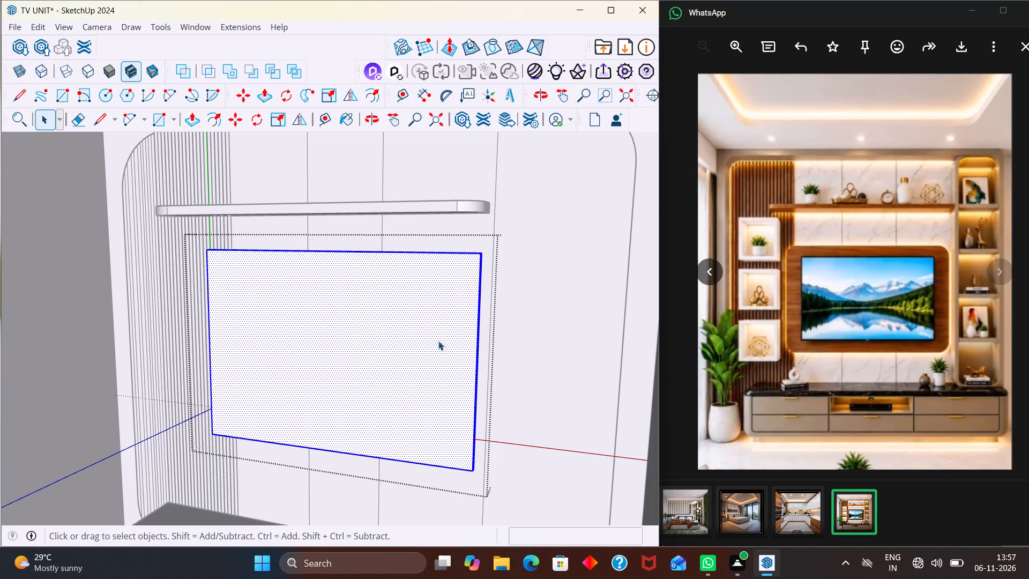
pyautogui.press('a')
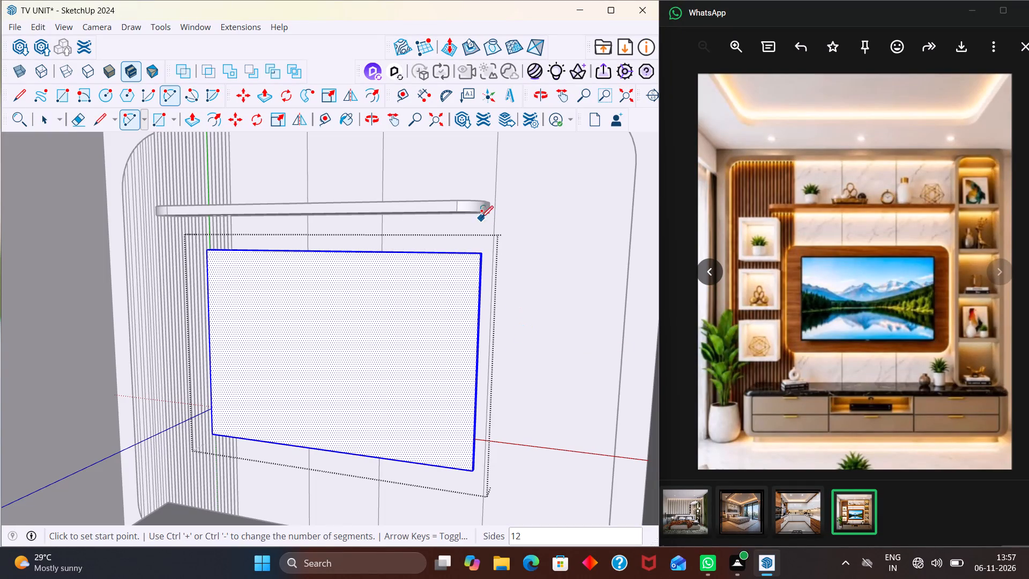
pyautogui.click(478, 284)
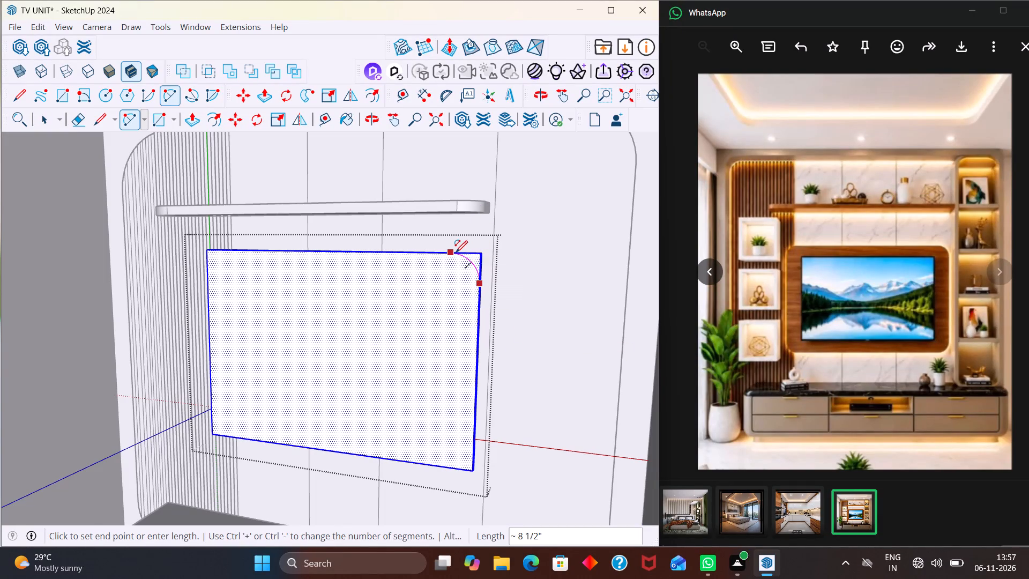
pyautogui.click(450, 255)
pyautogui.click(464, 255)
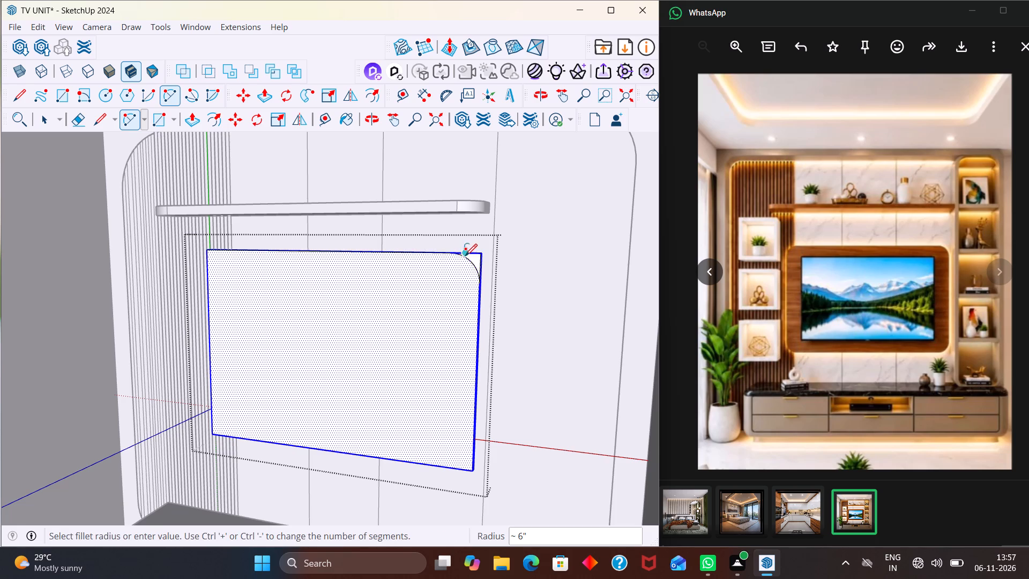
# Draw a two-point arc across the lower-right corner of the TV panel's front face, bulging toward the corner.
pyautogui.scroll(-3, 482, 255)
pyautogui.click(456, 423)
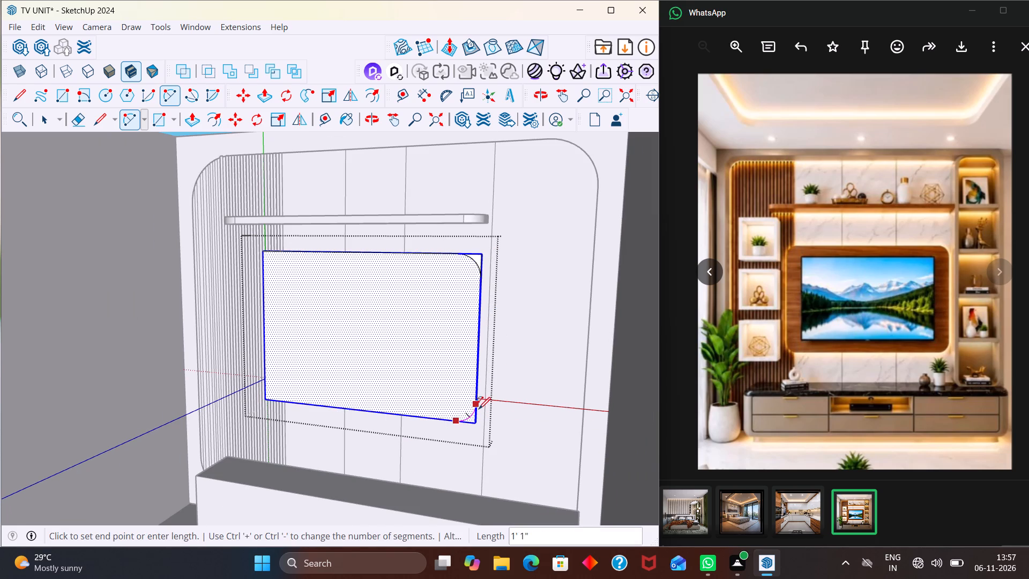
pyautogui.scroll(7, 478, 407)
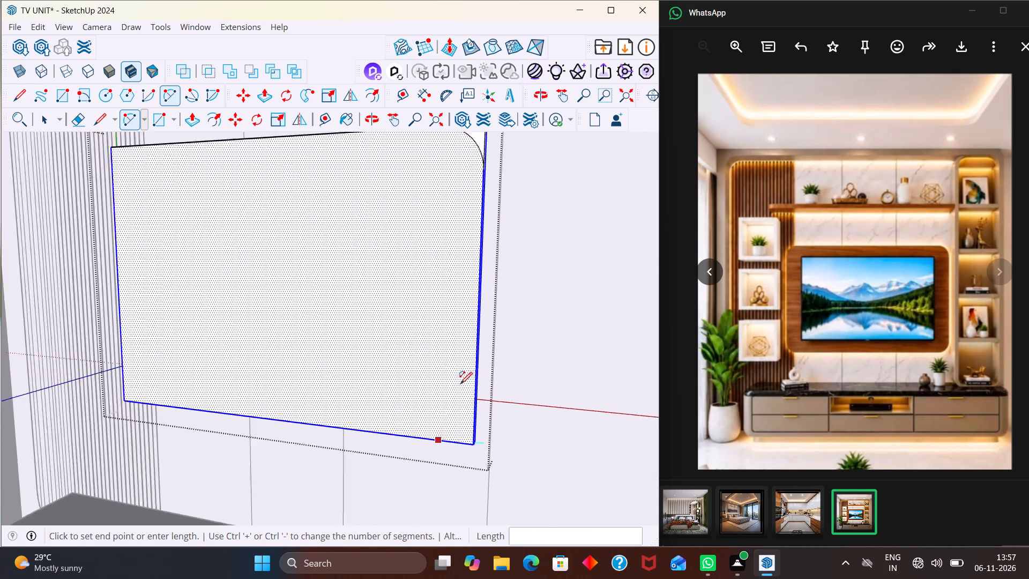
pyautogui.scroll(2, 460, 384)
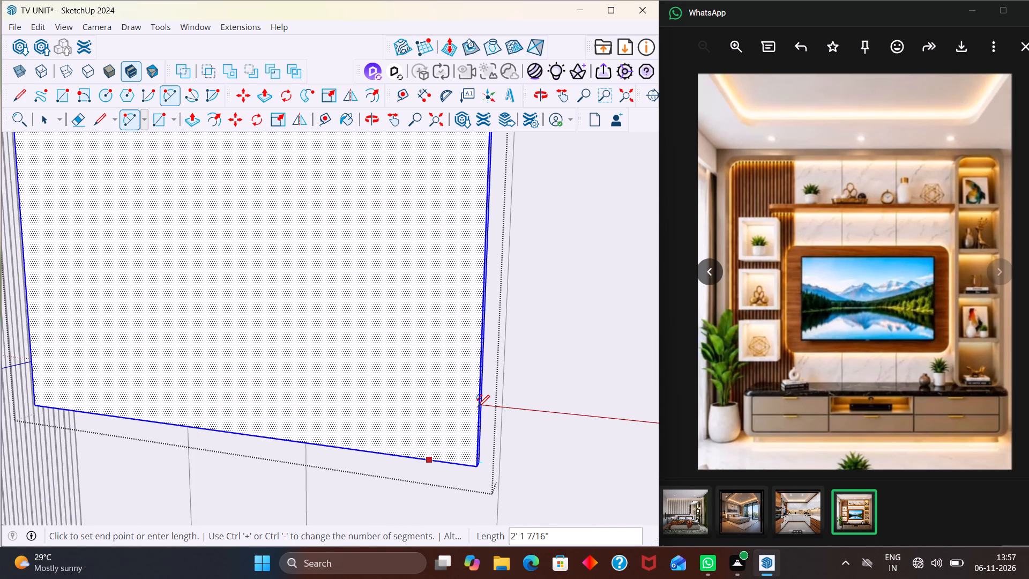
pyautogui.click(477, 407)
pyautogui.scroll(-3, 464, 400)
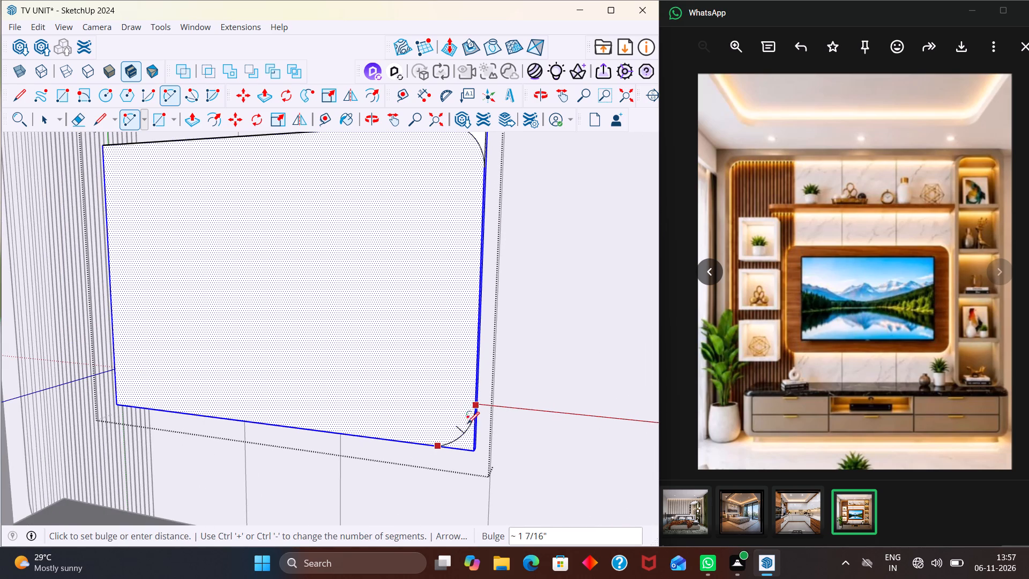
pyautogui.click(467, 424)
# Draw a rounding arc of about 7" radius across the upper-left corner of the TV panel's front face.
pyautogui.scroll(-4, 509, 403)
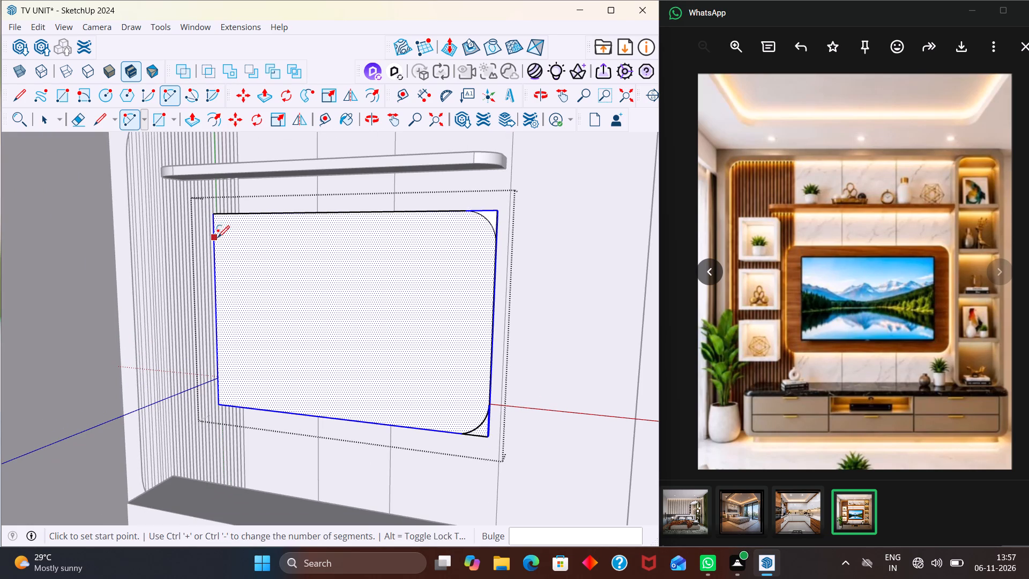
pyautogui.click(218, 237)
pyautogui.click(240, 214)
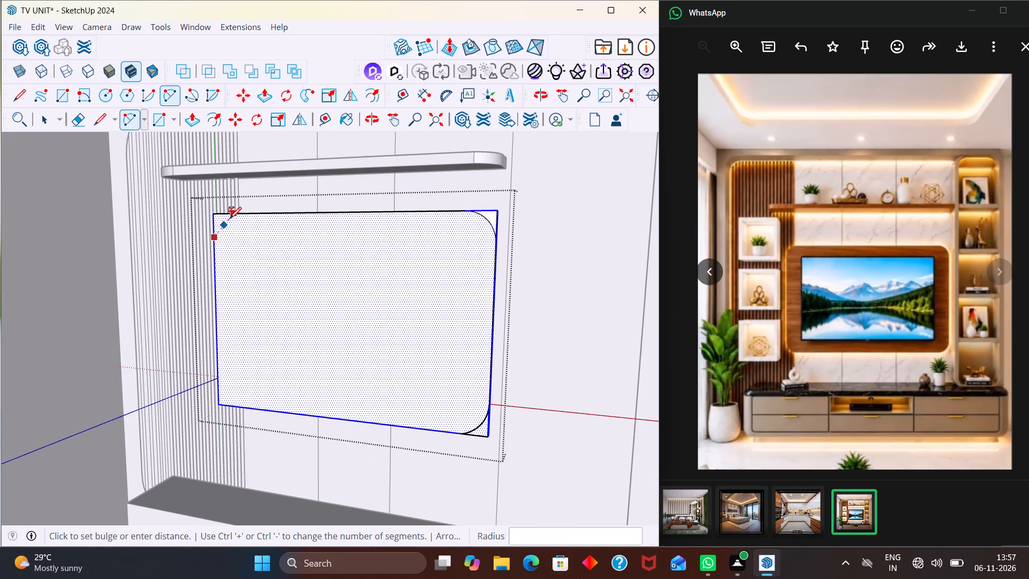
pyautogui.scroll(10, 229, 219)
pyautogui.click(211, 216)
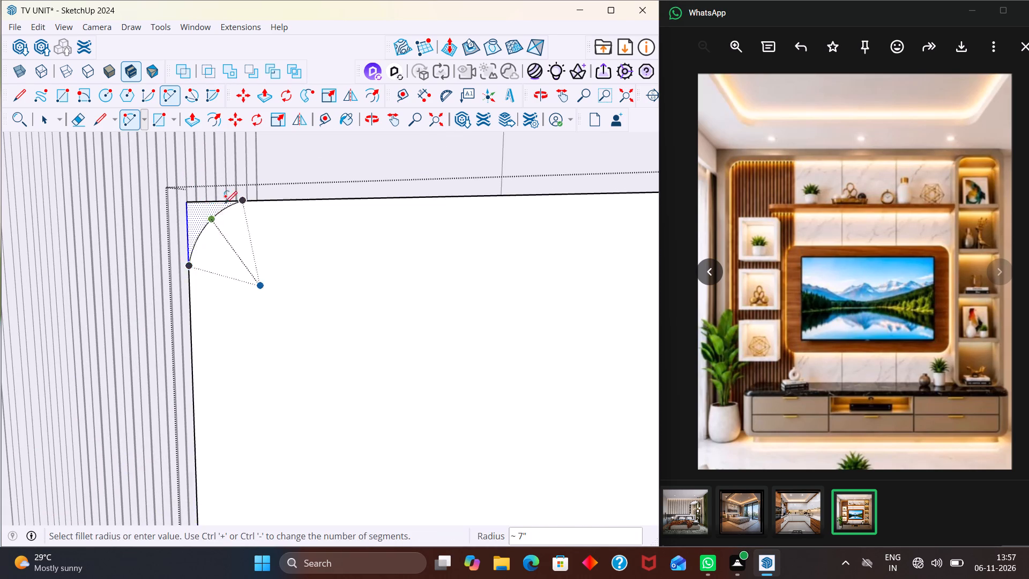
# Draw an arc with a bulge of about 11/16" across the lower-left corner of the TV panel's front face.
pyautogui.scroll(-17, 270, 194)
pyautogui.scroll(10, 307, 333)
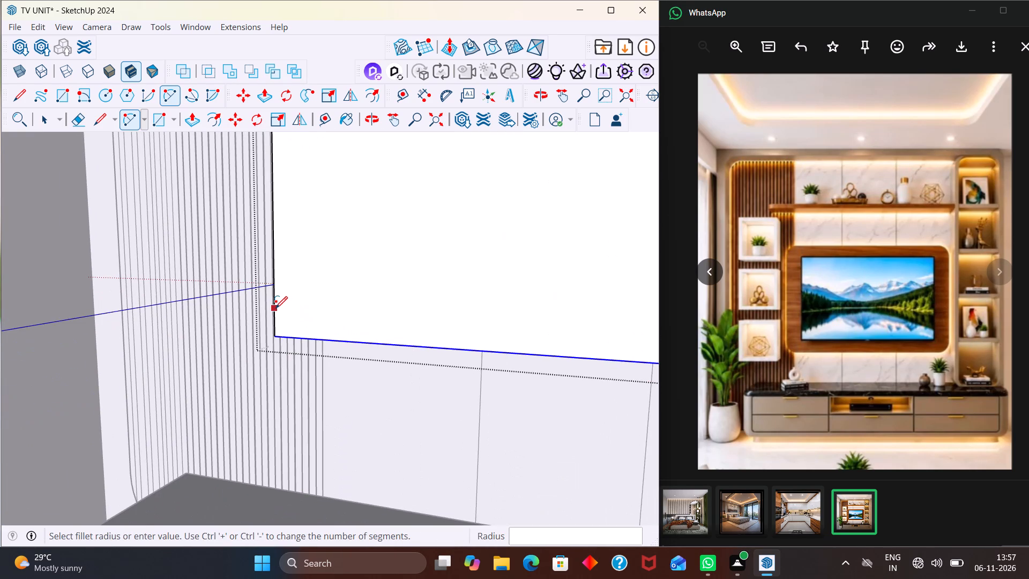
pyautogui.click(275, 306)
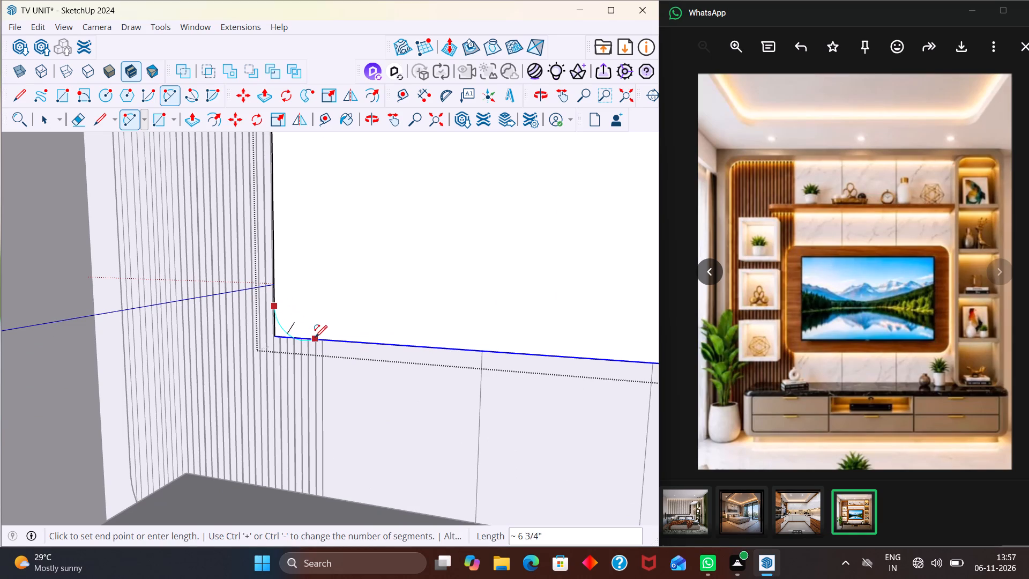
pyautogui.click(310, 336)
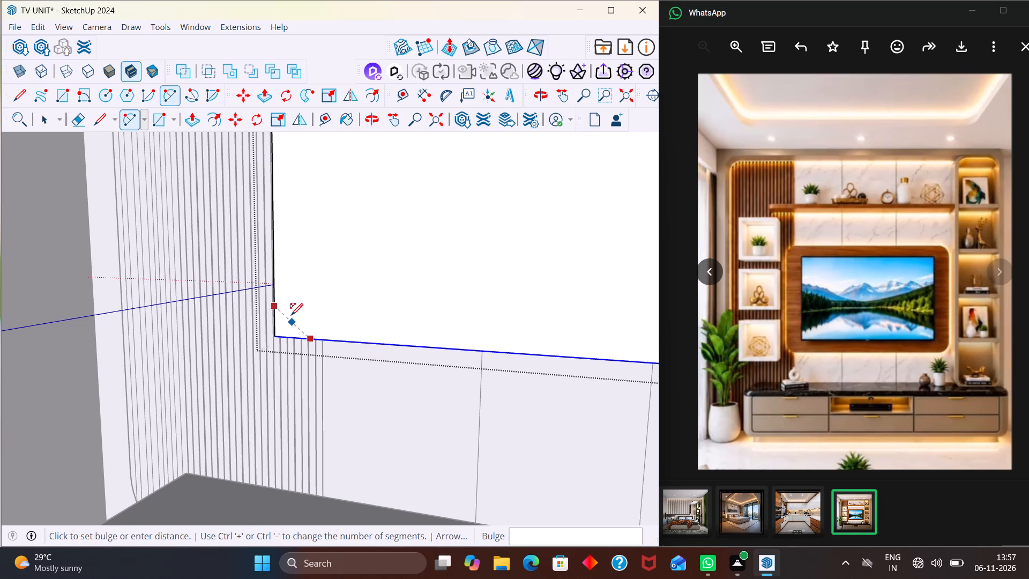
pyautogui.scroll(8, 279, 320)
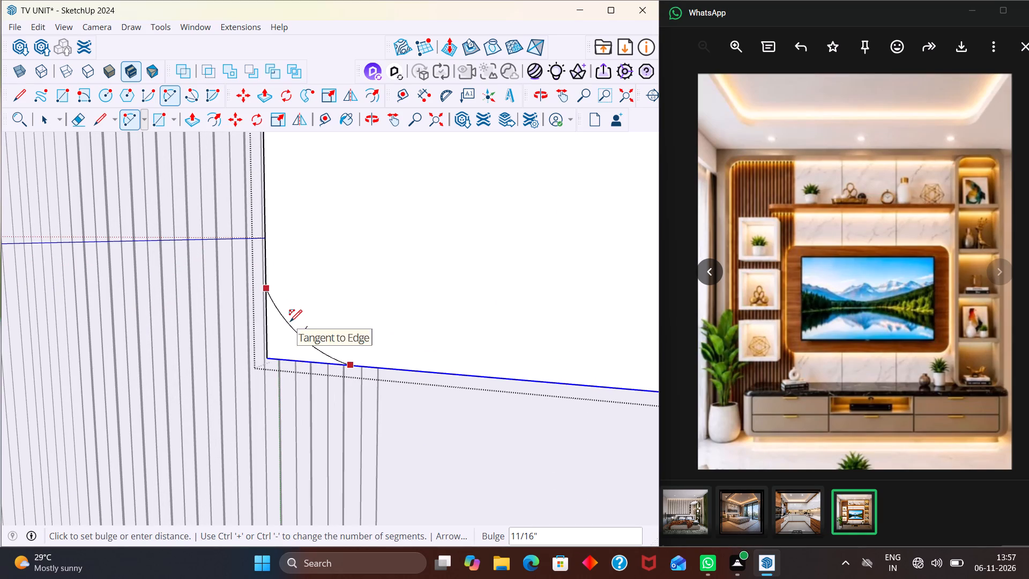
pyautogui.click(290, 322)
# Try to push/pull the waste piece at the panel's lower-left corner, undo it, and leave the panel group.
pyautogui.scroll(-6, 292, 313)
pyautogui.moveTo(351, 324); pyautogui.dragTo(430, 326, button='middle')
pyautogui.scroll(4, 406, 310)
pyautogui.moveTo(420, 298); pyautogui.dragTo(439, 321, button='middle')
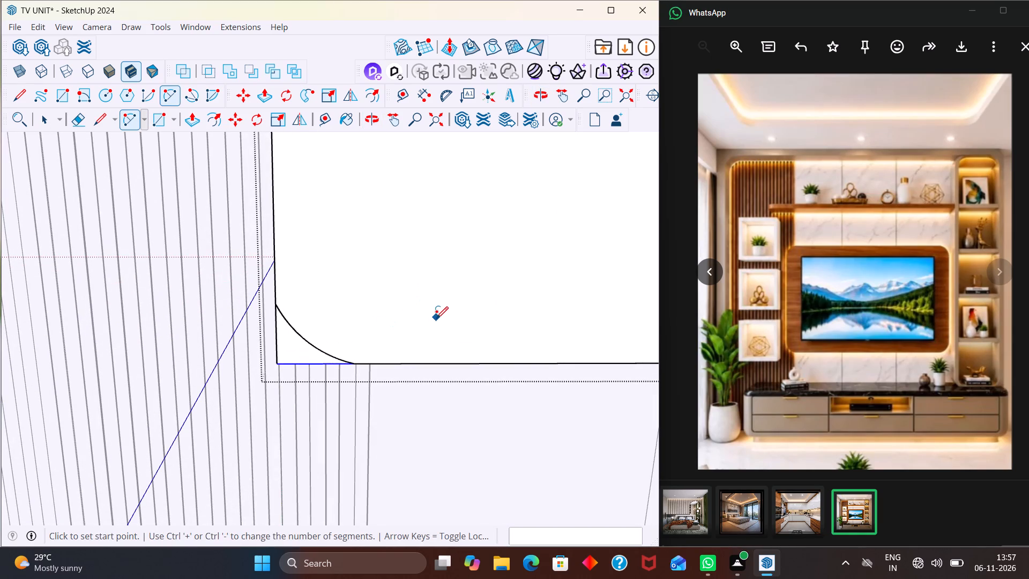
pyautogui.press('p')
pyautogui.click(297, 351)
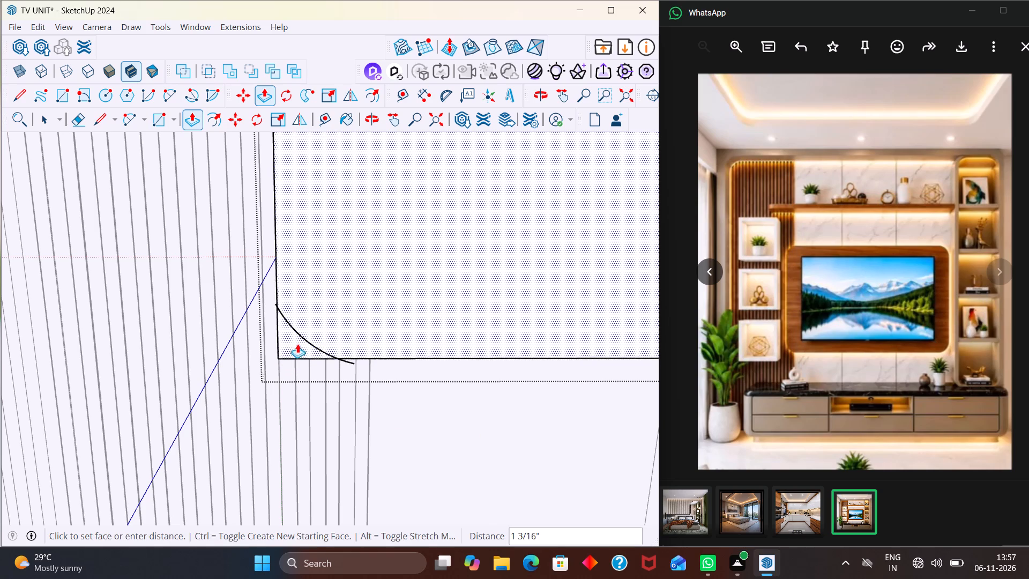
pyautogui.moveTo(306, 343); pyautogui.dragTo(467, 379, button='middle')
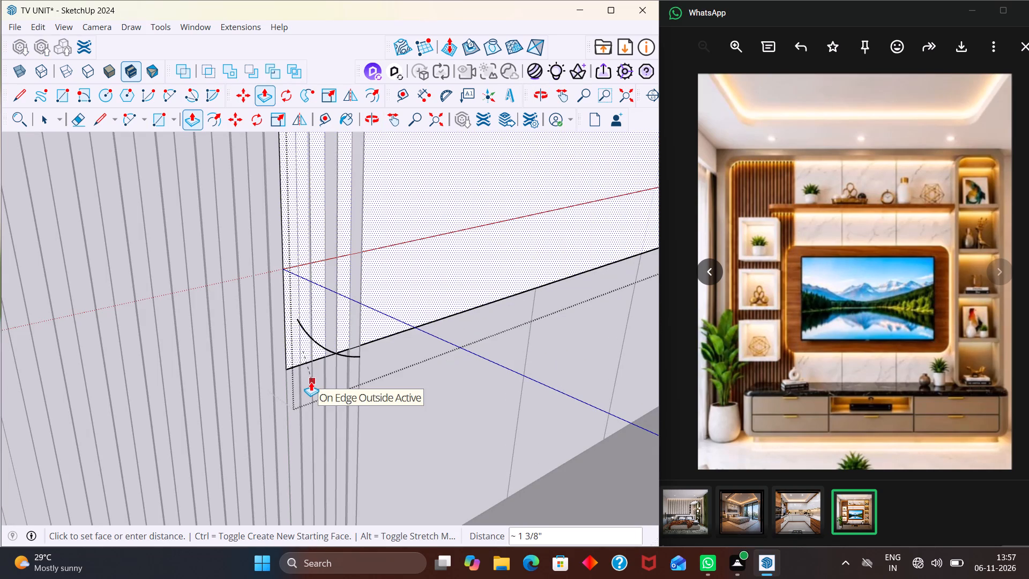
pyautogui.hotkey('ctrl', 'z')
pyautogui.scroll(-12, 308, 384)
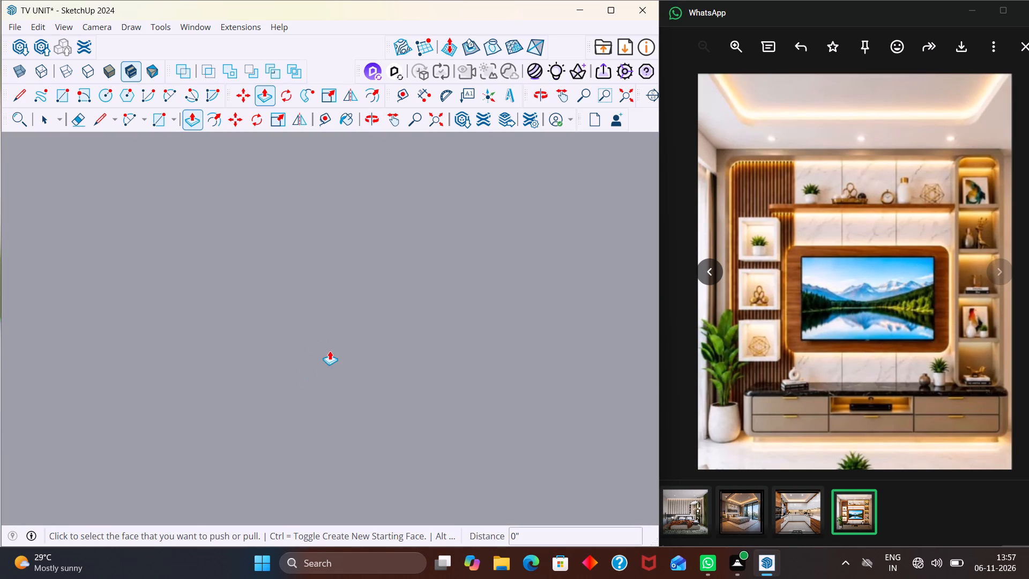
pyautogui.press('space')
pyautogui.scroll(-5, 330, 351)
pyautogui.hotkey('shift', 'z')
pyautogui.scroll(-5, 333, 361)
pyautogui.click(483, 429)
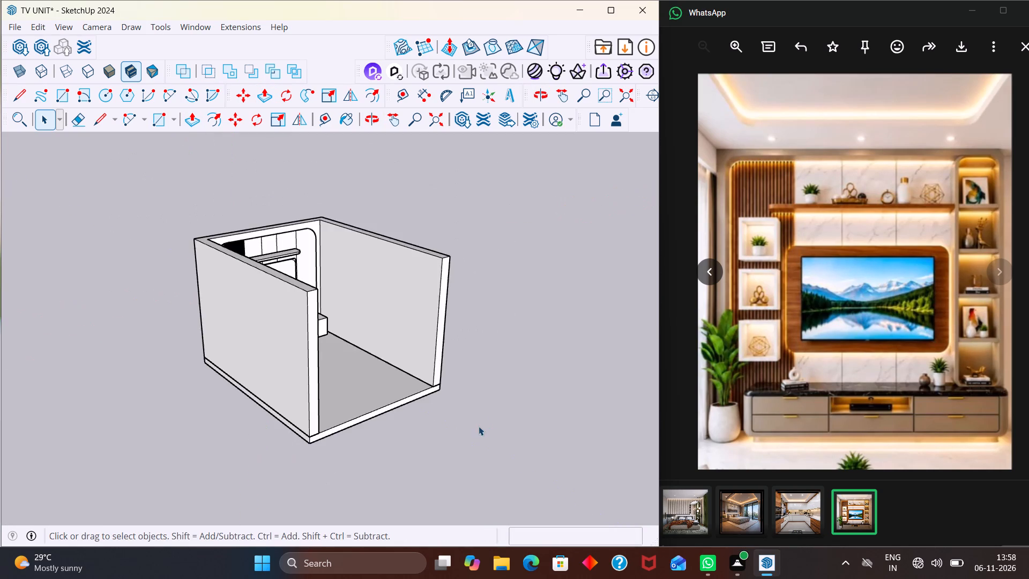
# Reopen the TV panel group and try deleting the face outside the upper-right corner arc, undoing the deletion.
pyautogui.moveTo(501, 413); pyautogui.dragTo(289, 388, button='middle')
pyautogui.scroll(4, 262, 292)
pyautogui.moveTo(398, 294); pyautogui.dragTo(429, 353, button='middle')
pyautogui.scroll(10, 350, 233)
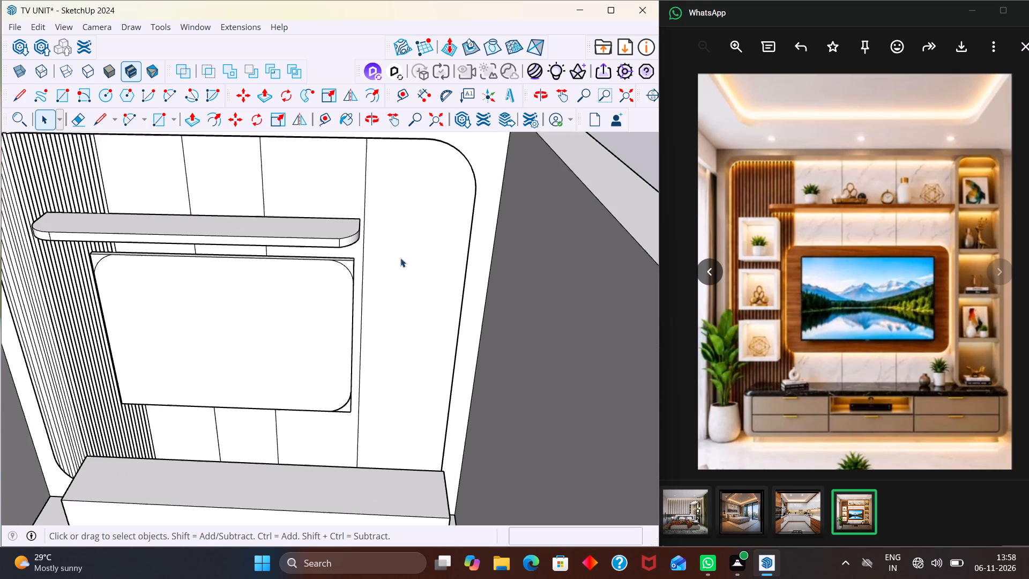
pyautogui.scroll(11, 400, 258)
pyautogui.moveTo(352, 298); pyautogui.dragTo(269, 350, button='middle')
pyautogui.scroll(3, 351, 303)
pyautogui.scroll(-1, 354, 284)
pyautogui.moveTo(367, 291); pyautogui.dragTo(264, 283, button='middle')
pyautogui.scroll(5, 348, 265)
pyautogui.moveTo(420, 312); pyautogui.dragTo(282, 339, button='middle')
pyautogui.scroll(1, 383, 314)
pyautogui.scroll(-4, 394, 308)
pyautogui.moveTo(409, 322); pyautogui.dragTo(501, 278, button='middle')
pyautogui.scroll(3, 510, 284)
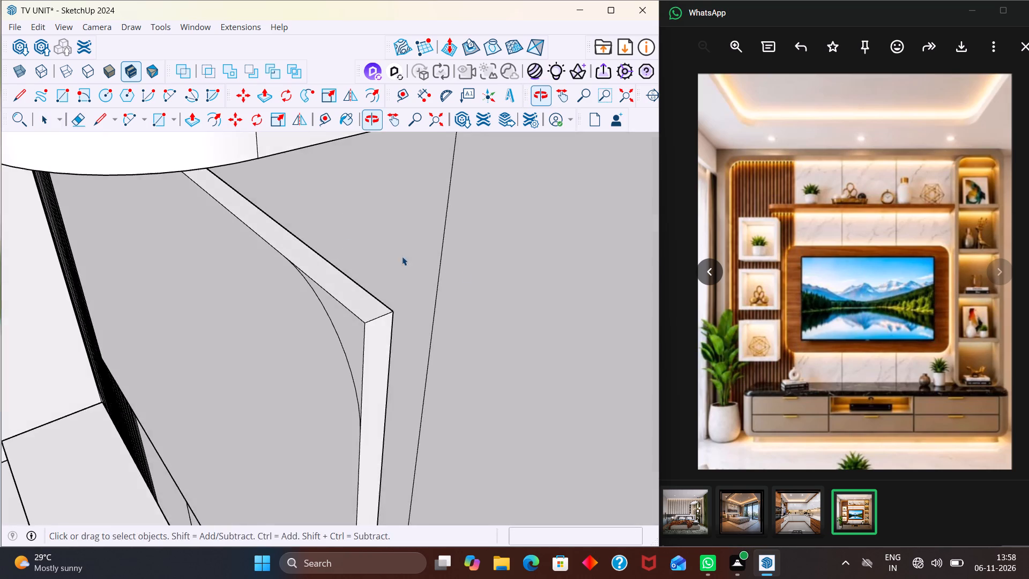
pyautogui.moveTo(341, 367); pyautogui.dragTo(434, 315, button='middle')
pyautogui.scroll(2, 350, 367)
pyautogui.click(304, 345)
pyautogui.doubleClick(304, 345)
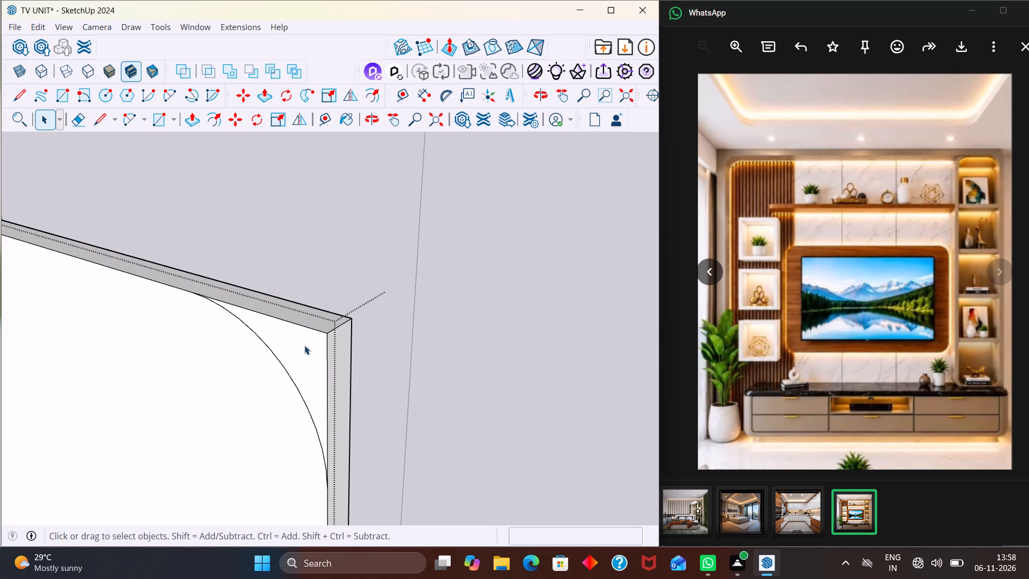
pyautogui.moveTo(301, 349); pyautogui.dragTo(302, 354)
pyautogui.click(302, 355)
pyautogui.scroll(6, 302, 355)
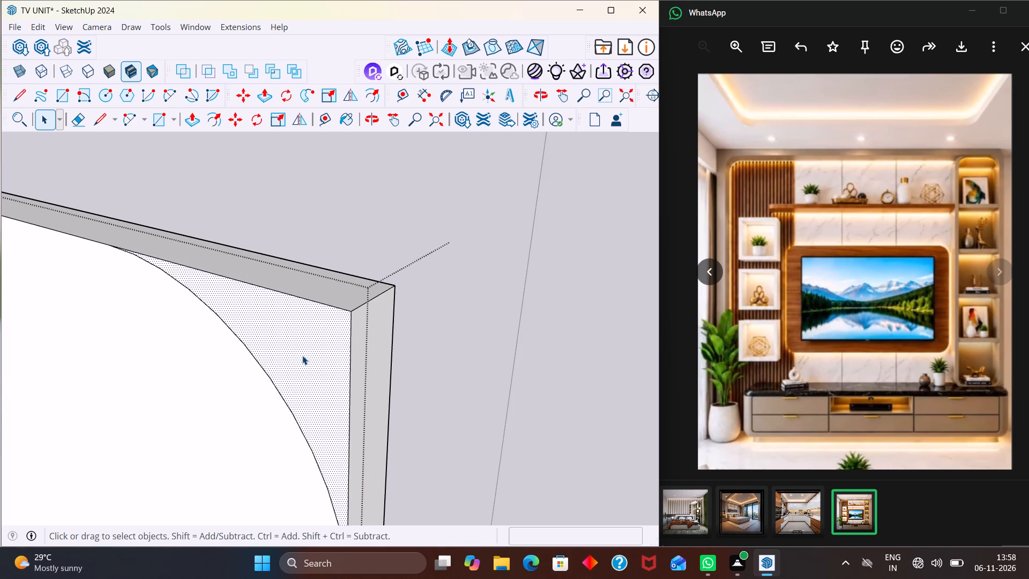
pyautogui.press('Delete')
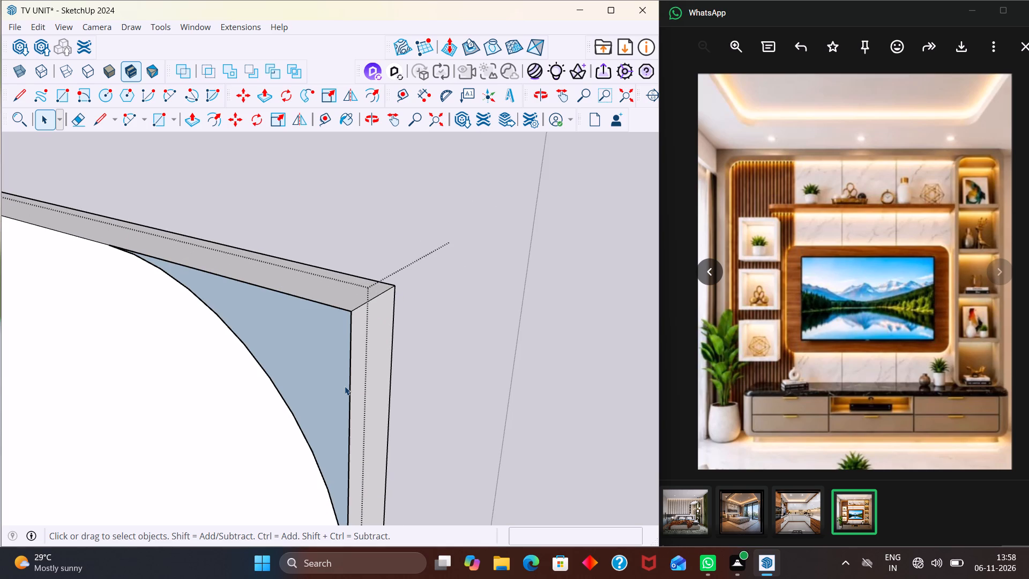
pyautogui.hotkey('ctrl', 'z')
# Push/pull the waste piece outside the upper-right arc back by the panel's full 1 3/8" thickness.
pyautogui.press('p')
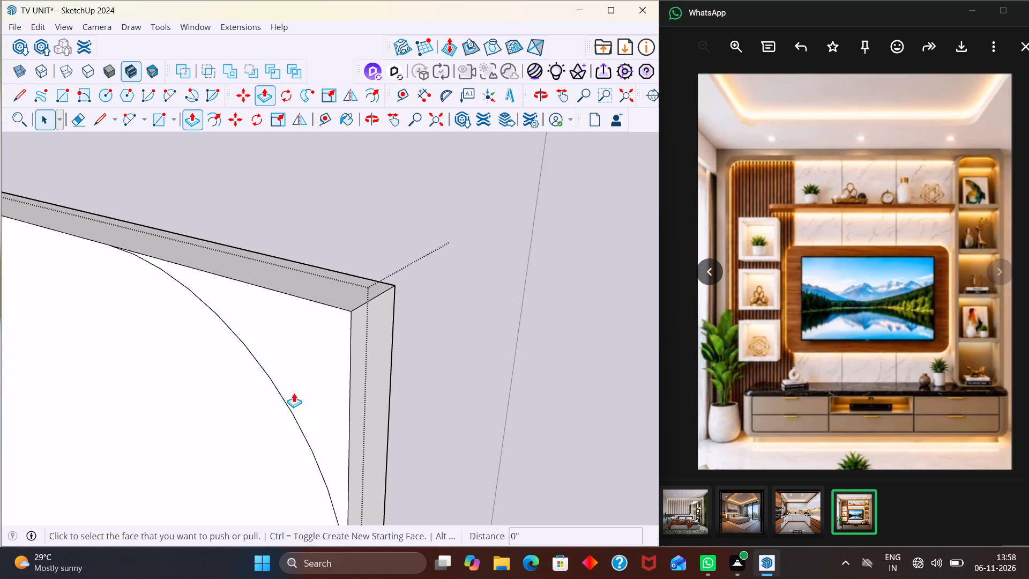
pyautogui.click(330, 365)
pyautogui.click(316, 361)
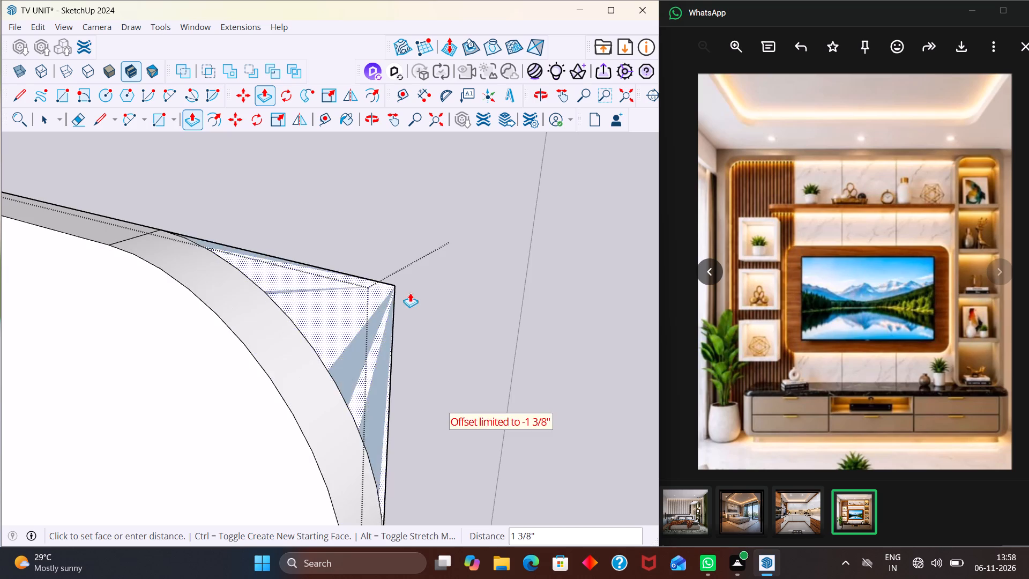
pyautogui.moveTo(416, 298); pyautogui.dragTo(352, 506, button='middle')
pyautogui.scroll(1, 348, 501)
pyautogui.scroll(-3, 385, 266)
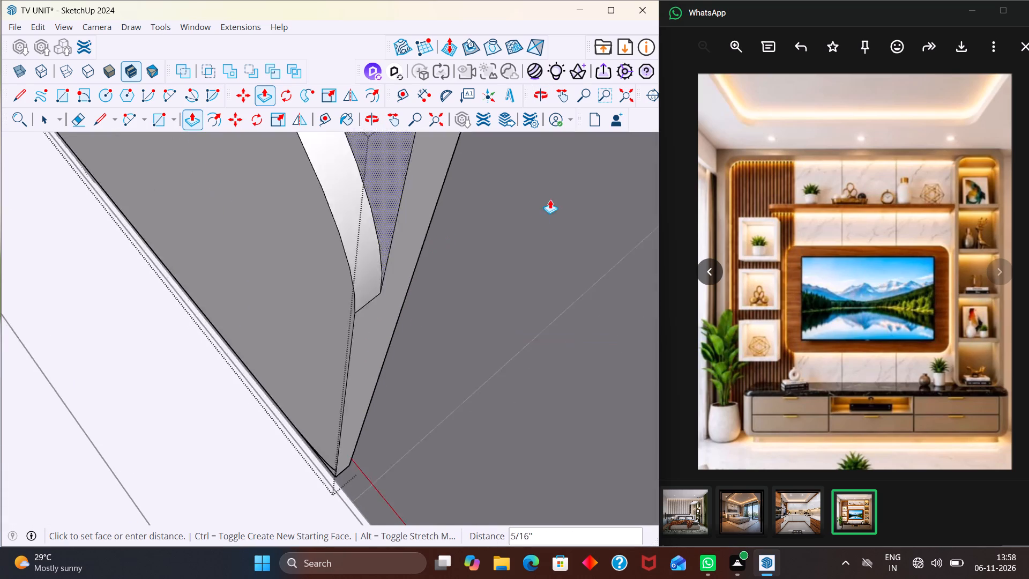
pyautogui.scroll(-5, 550, 199)
pyautogui.moveTo(372, 304); pyautogui.dragTo(418, 217, button='middle')
pyautogui.scroll(-11, 418, 208)
pyautogui.scroll(5, 382, 127)
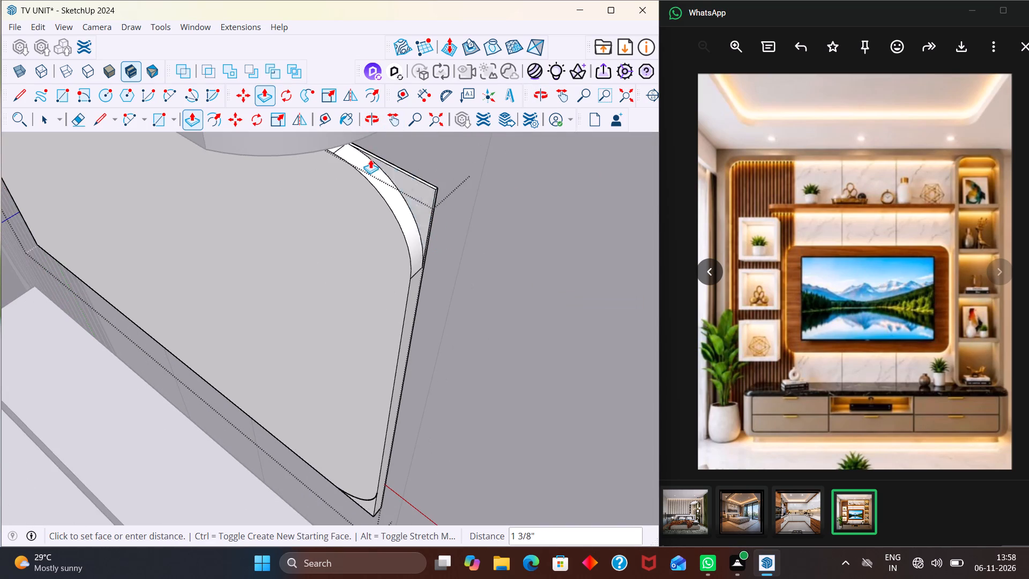
pyautogui.scroll(1, 370, 159)
pyautogui.click(357, 146)
# Push/pull the waste piece outside the upper-left arc back 1 3/8" to cut away that corner.
pyautogui.moveTo(430, 235); pyautogui.dragTo(435, 136, button='middle')
pyautogui.scroll(-9, 420, 179)
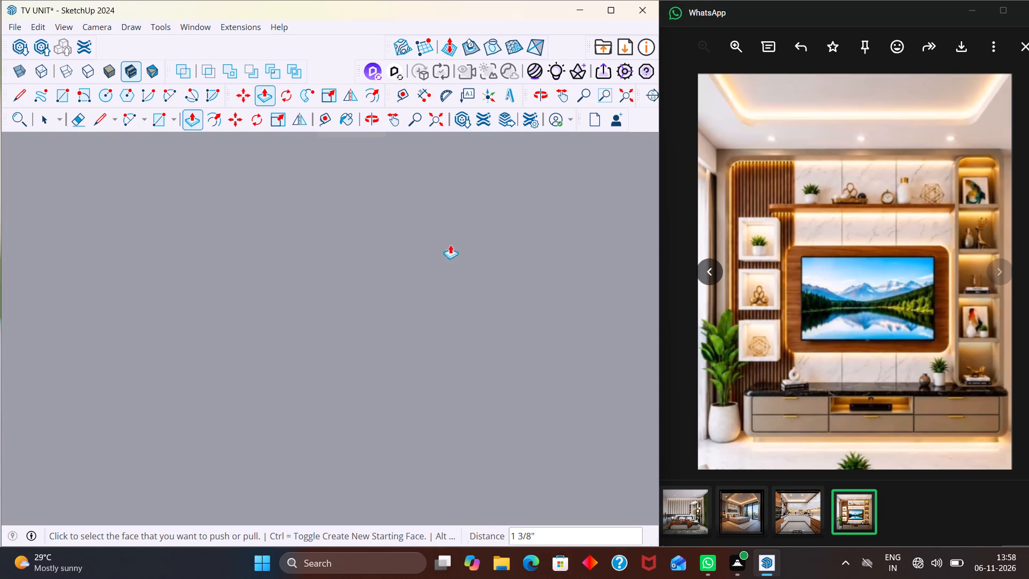
pyautogui.scroll(-2, 450, 244)
pyautogui.scroll(-7, 428, 374)
pyautogui.hotkey('shift', 'z')
pyautogui.scroll(-6, 441, 317)
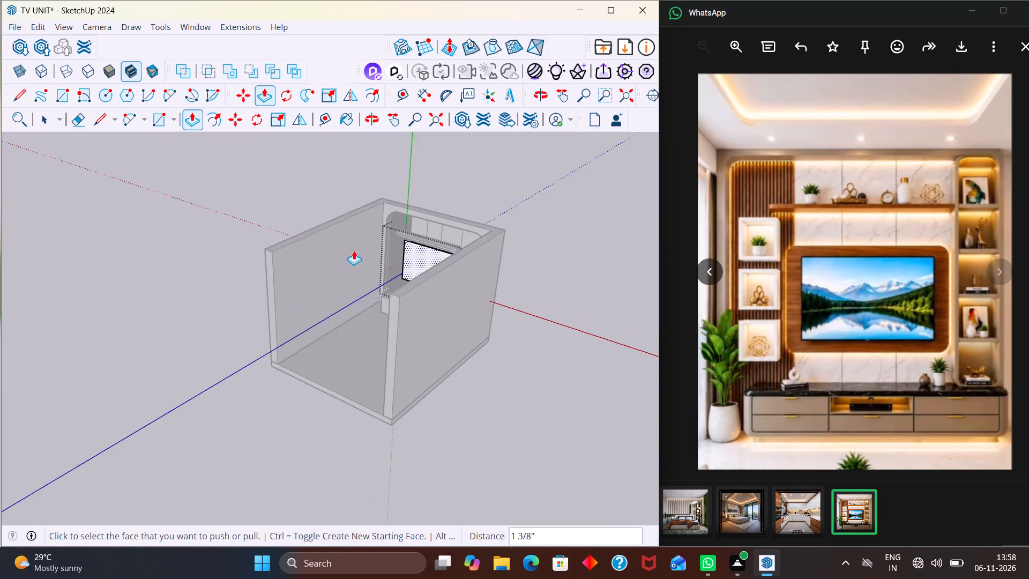
pyautogui.moveTo(366, 244); pyautogui.dragTo(497, 212, button='middle')
pyautogui.scroll(20, 377, 244)
pyautogui.scroll(9, 377, 244)
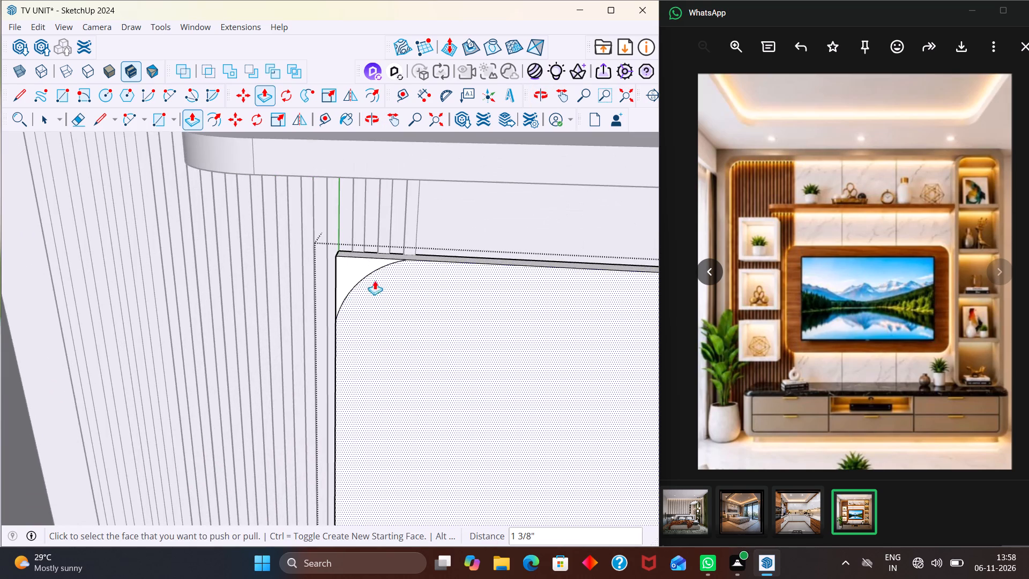
pyautogui.scroll(8, 361, 265)
pyautogui.click(334, 309)
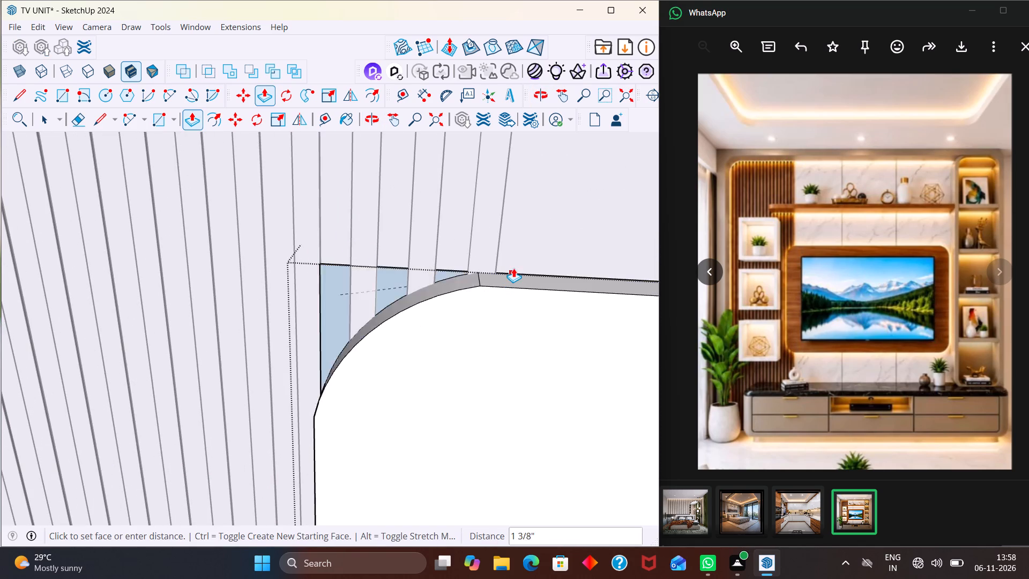
pyautogui.click(513, 271)
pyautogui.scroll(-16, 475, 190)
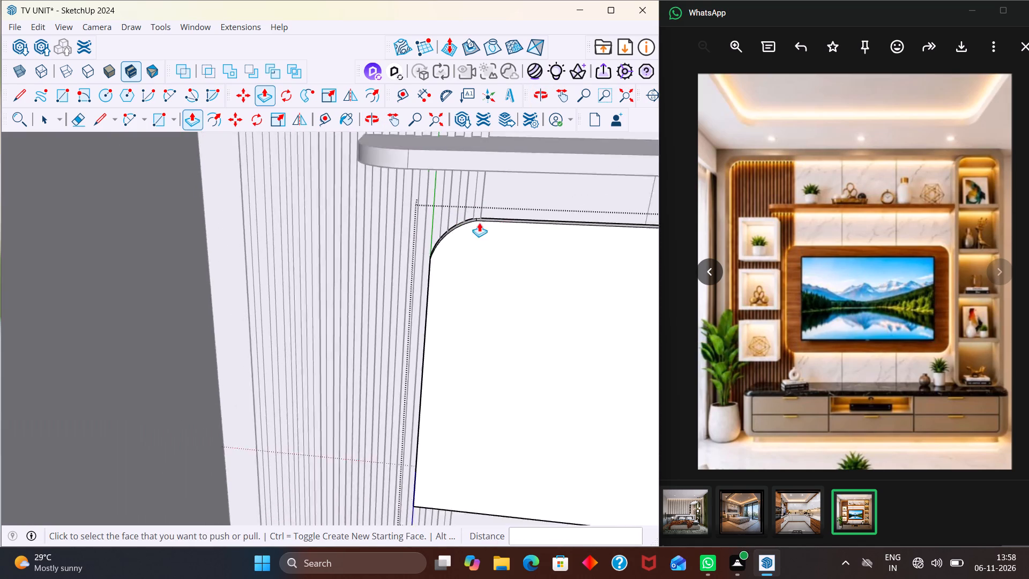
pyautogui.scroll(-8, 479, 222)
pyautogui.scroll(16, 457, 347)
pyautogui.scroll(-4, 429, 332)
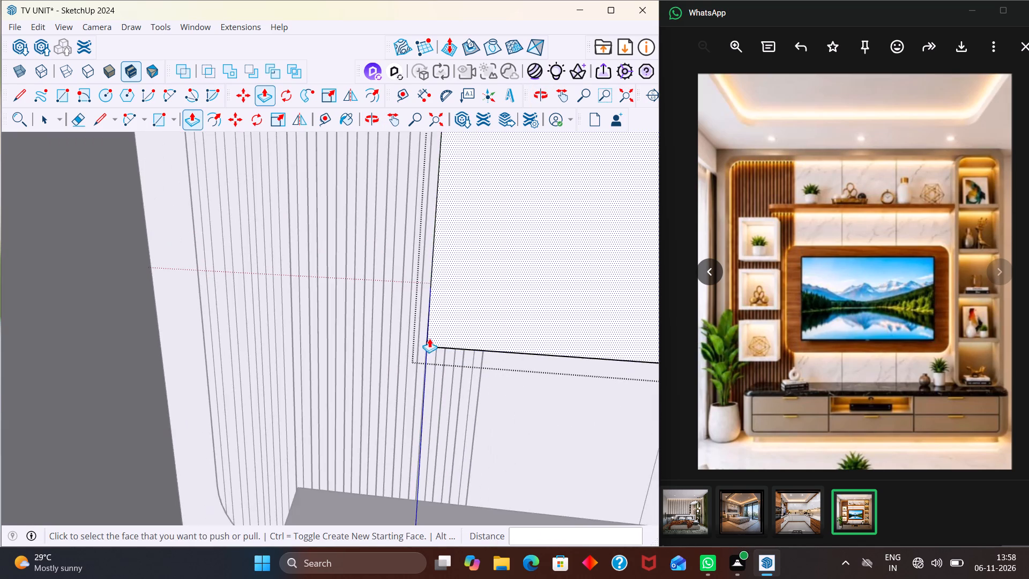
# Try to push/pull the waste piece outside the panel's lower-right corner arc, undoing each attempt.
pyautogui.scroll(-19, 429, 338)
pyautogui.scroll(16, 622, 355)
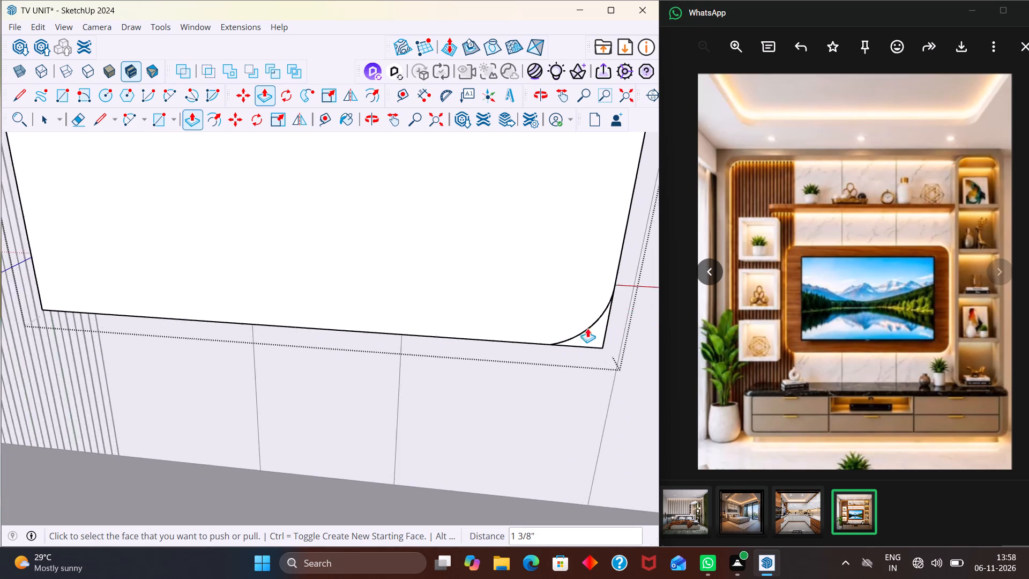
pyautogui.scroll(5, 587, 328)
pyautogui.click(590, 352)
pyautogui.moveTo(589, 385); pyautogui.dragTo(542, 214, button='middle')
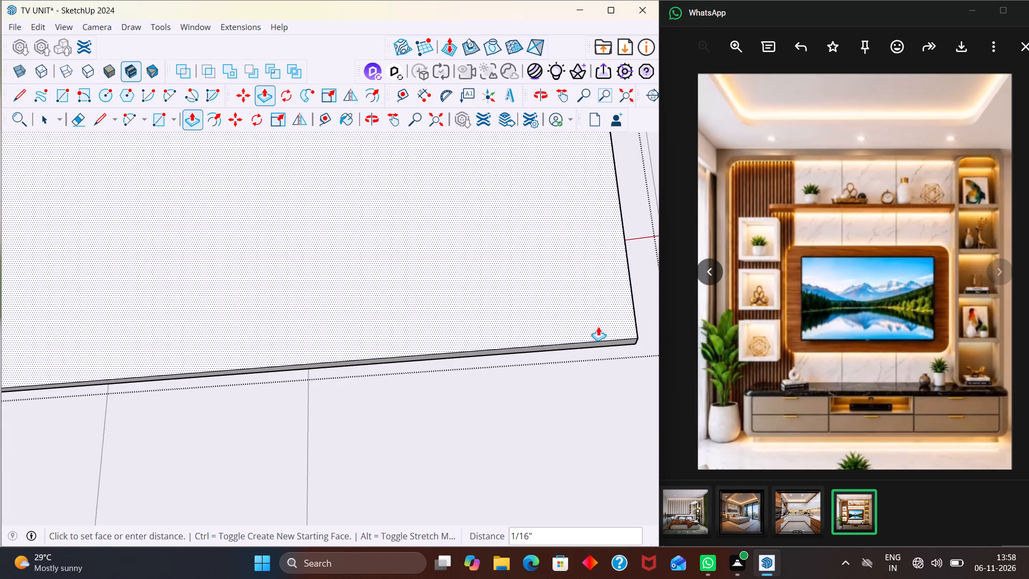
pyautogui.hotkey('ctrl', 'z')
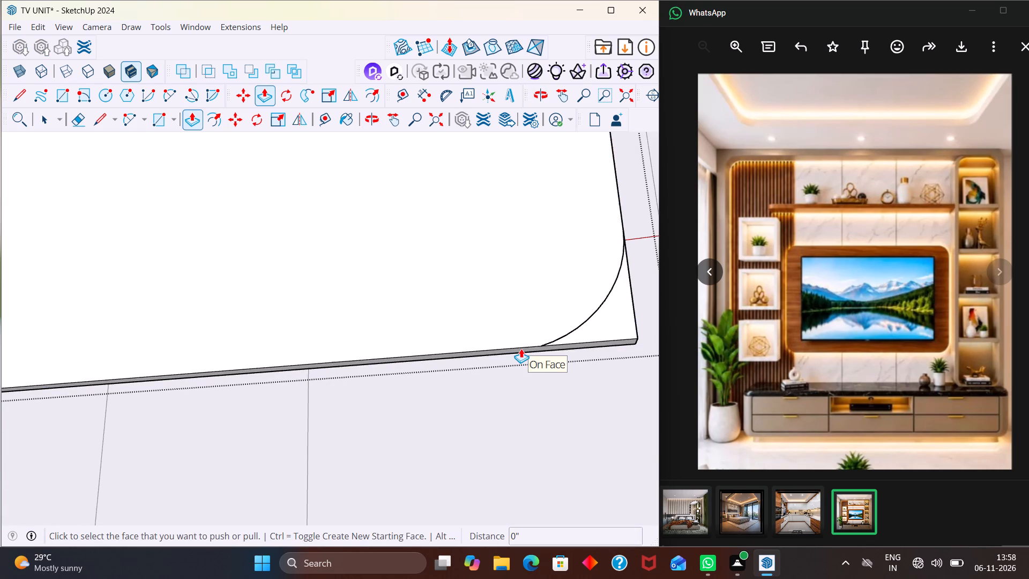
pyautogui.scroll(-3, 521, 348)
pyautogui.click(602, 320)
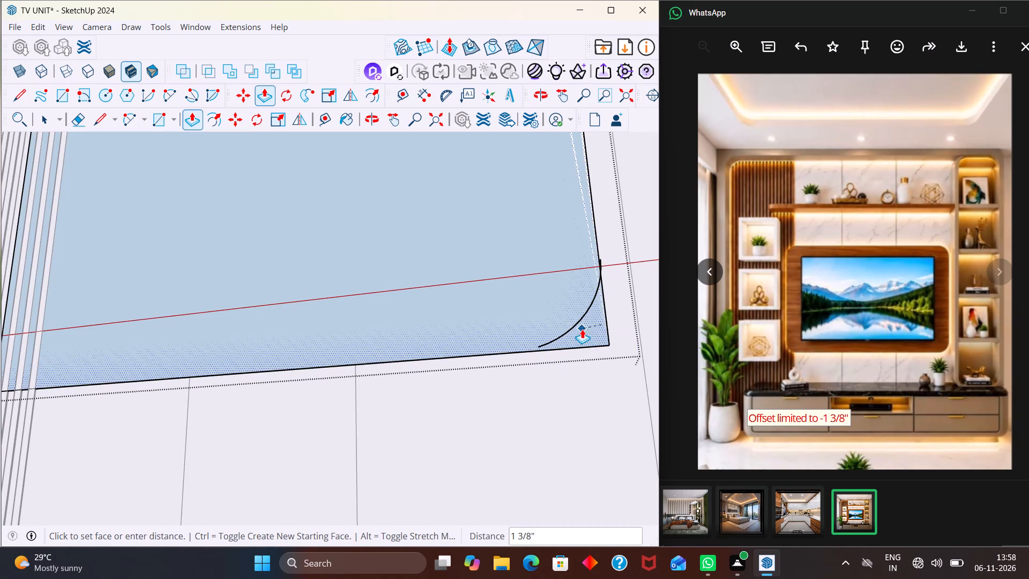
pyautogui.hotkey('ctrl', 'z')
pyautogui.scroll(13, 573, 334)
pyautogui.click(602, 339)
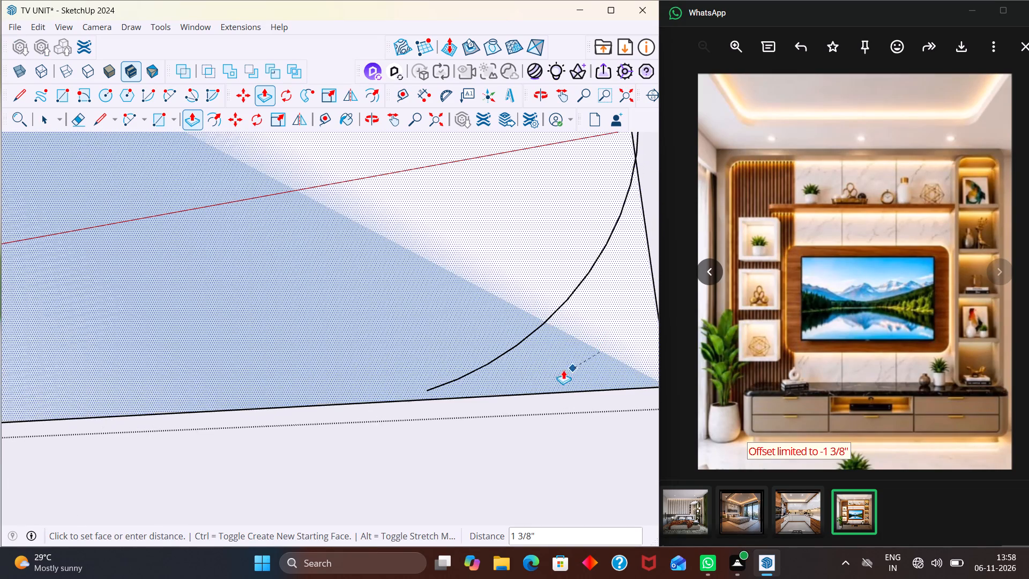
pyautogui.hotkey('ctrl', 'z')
# Delete the arc at the TV panel's lower-right corner.
pyautogui.scroll(-7, 547, 367)
pyautogui.press('space')
pyautogui.scroll(-4, 555, 362)
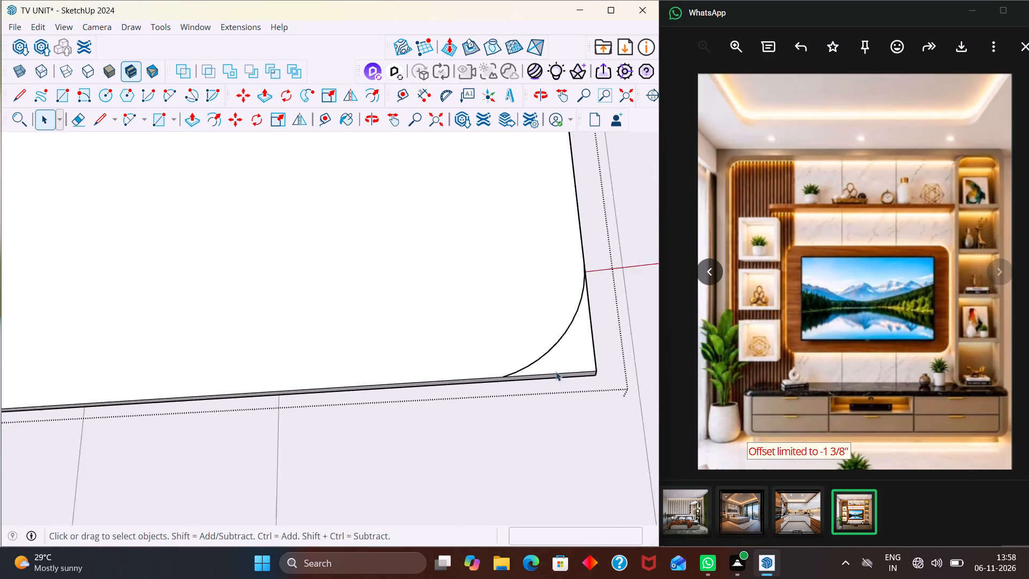
pyautogui.scroll(-12, 556, 372)
pyautogui.moveTo(569, 361); pyautogui.dragTo(516, 428, button='middle')
pyautogui.scroll(4, 517, 428)
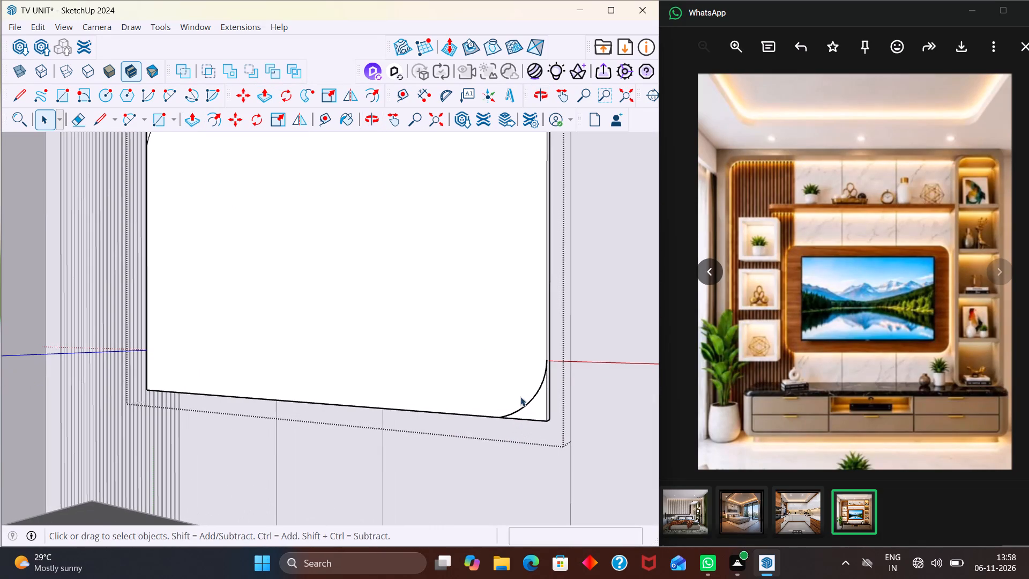
pyautogui.scroll(3, 519, 399)
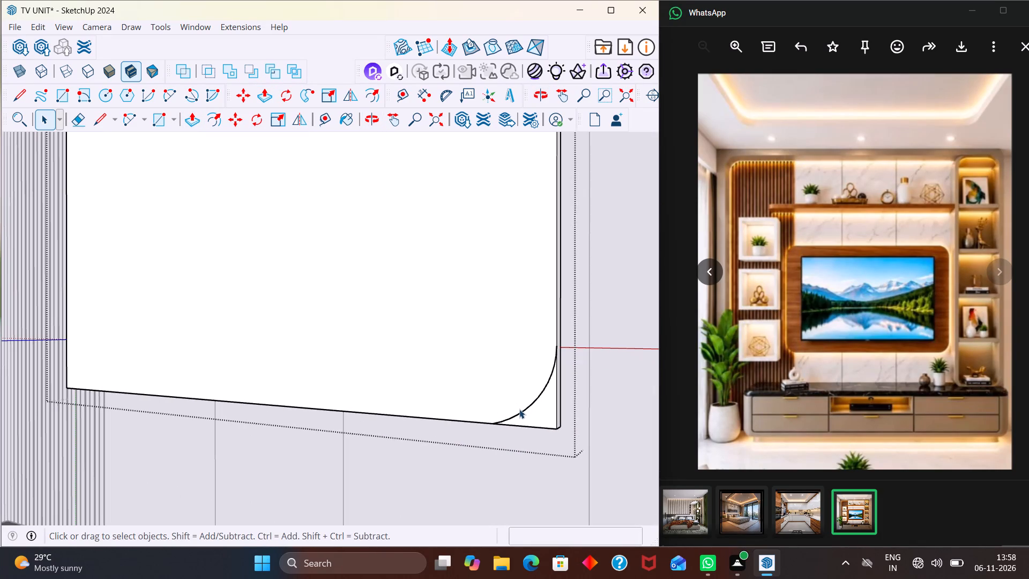
pyautogui.click(519, 411)
pyautogui.scroll(8, 536, 400)
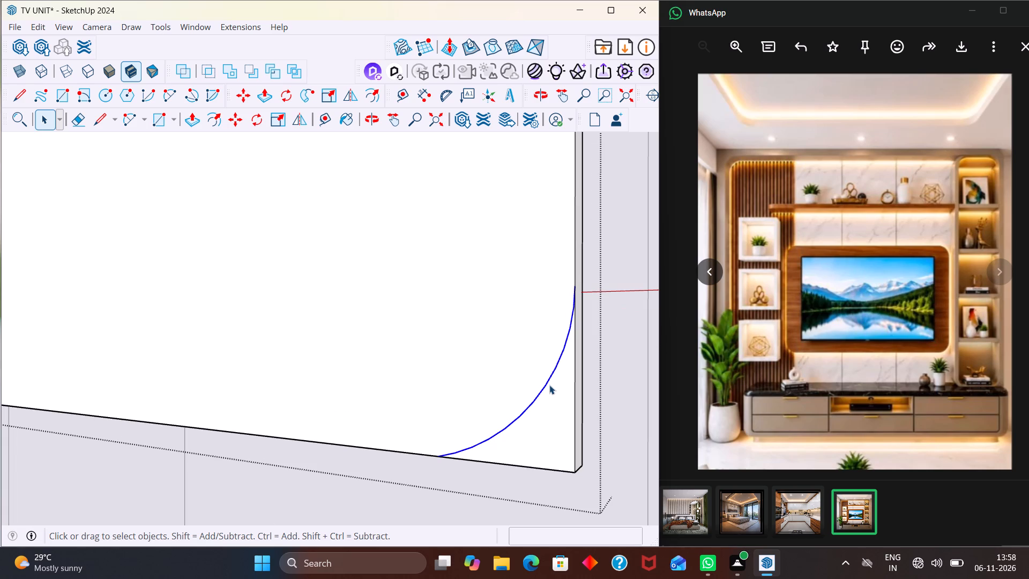
pyautogui.press('Delete')
# Draw a new two-point arc across the panel's lower-right corner with a bulge of about 1 5/8".
pyautogui.press('a')
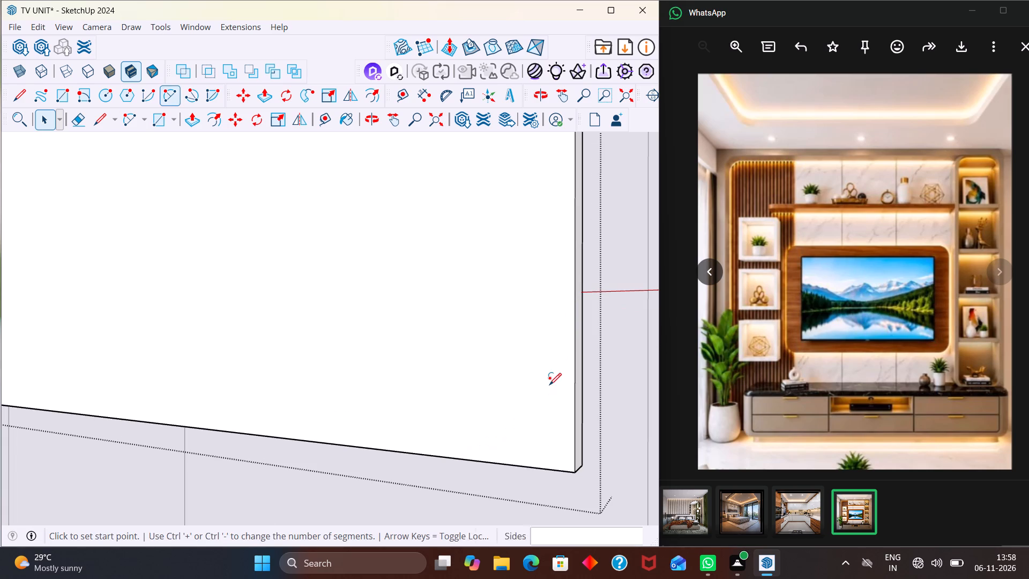
pyautogui.click(435, 457)
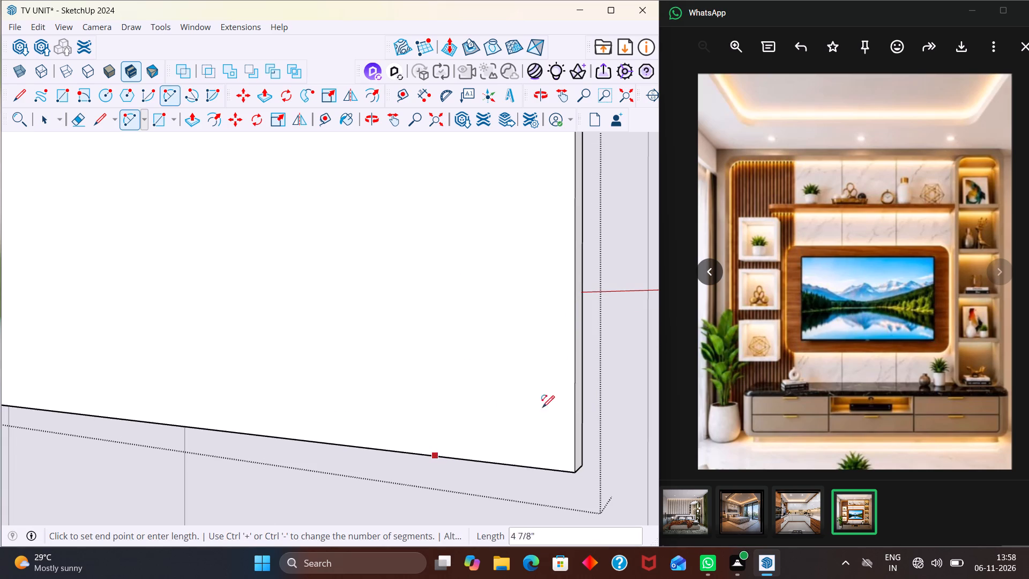
pyautogui.click(574, 336)
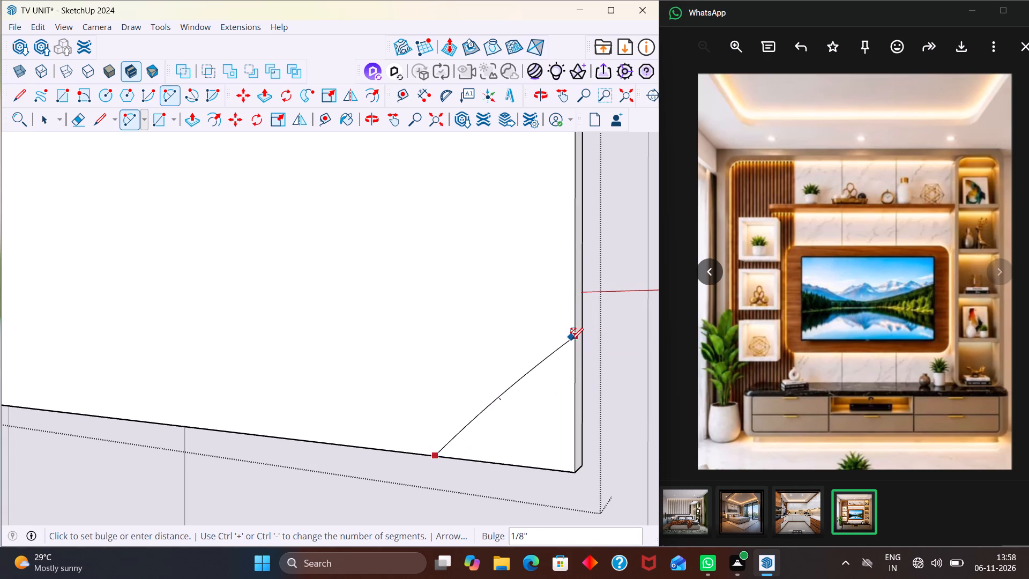
pyautogui.click(550, 419)
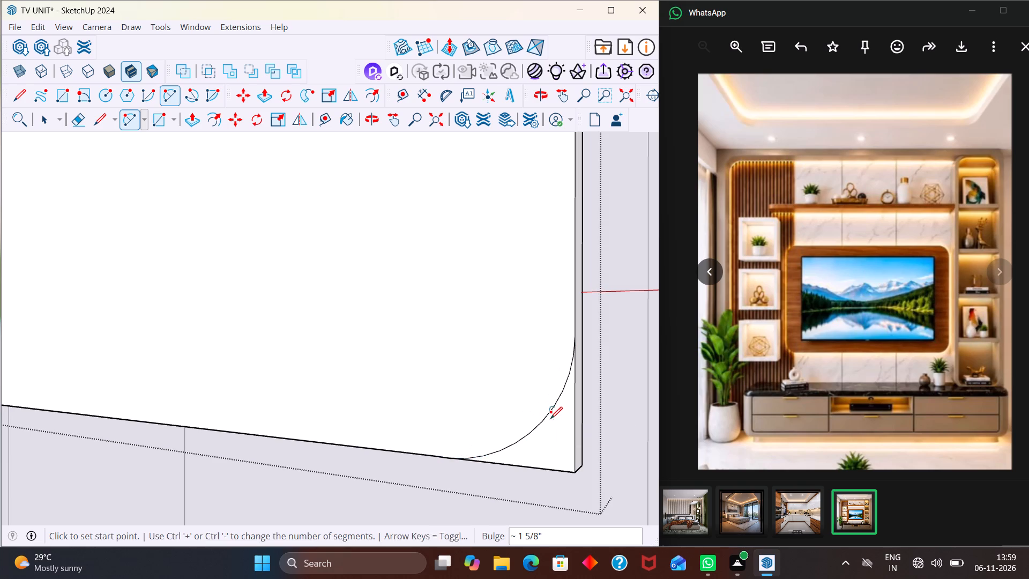
# Push/pull the waste piece outside the lower-right arc back 1 3/8" to cut away that corner.
pyautogui.scroll(3, 497, 394)
pyautogui.press('p')
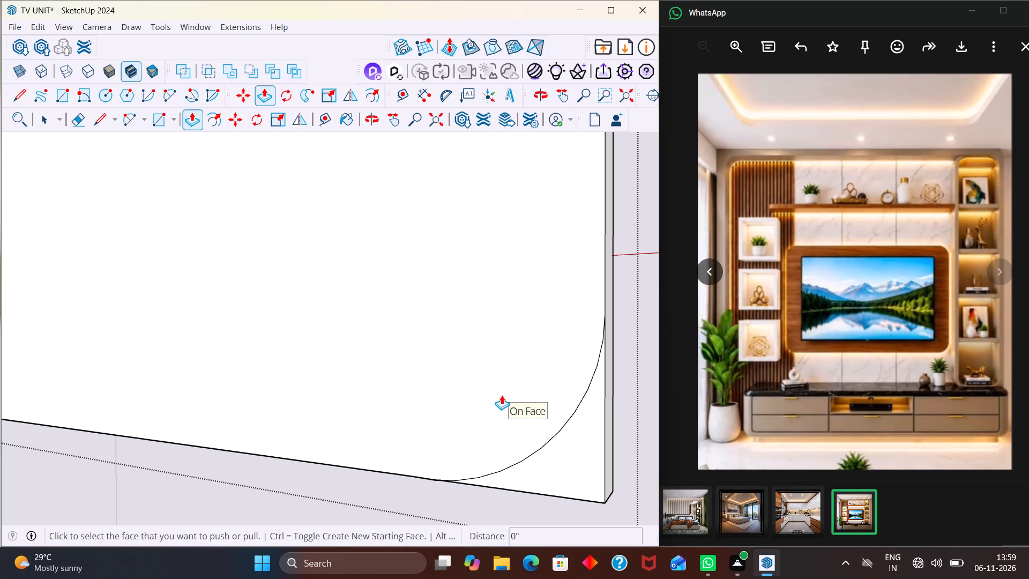
pyautogui.click(572, 480)
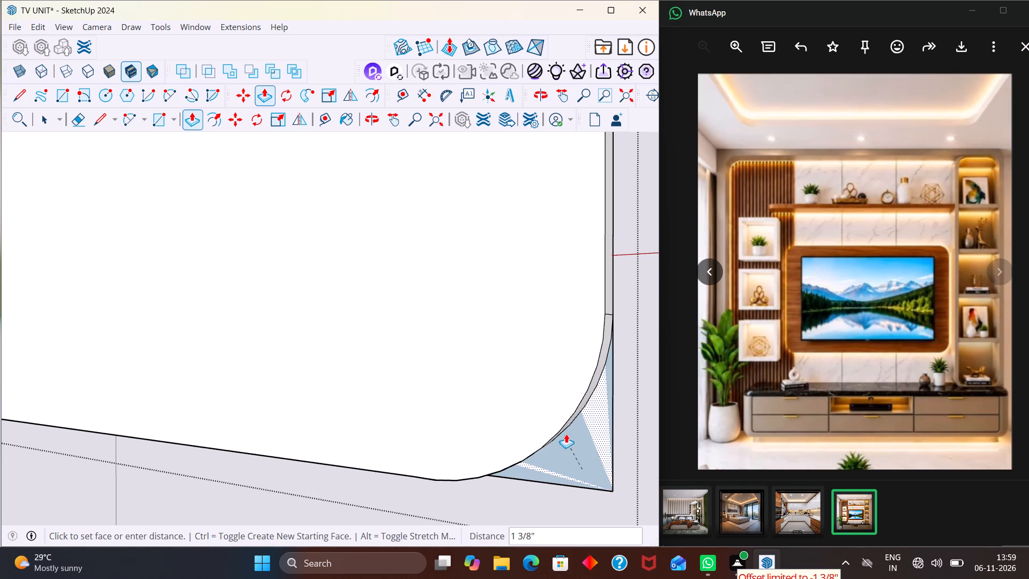
pyautogui.click(575, 426)
# Draw a two-point arc across the panel's lower-left corner, with a radius of about 9 3/4".
pyautogui.scroll(-16, 575, 426)
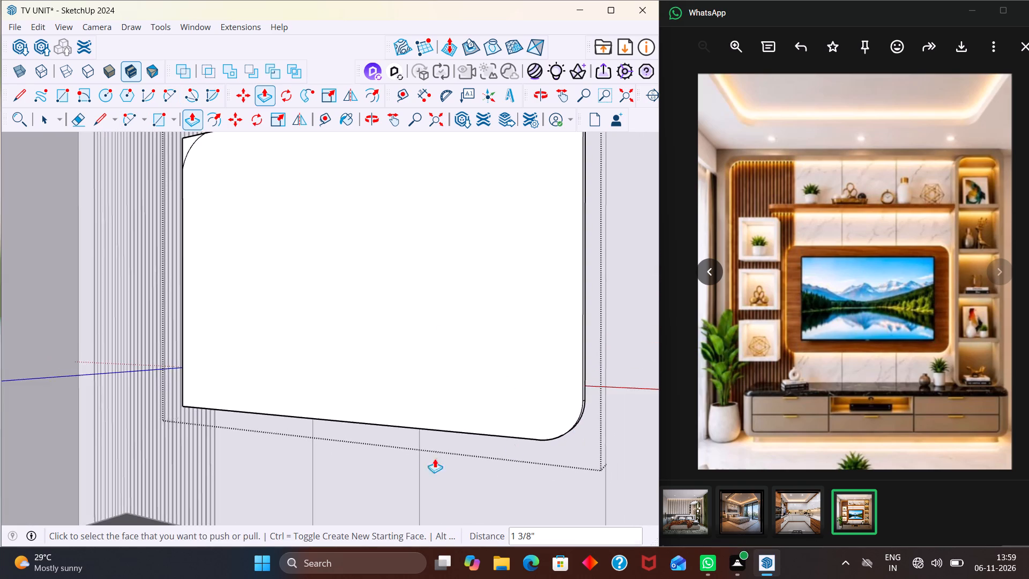
pyautogui.moveTo(426, 461); pyautogui.dragTo(408, 458, button='middle')
pyautogui.scroll(4, 456, 457)
pyautogui.scroll(-9, 264, 419)
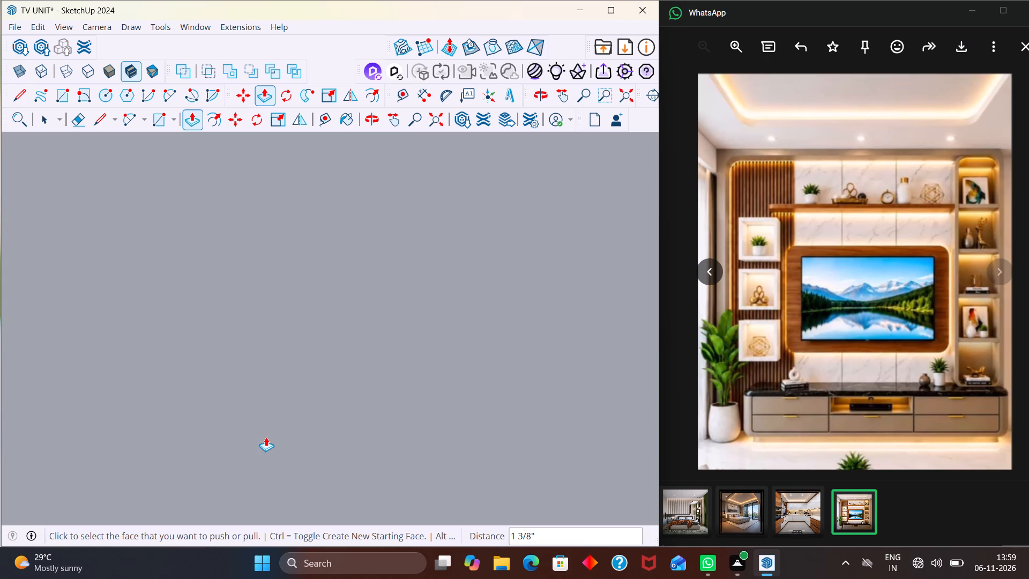
pyautogui.hotkey('shift', 'z')
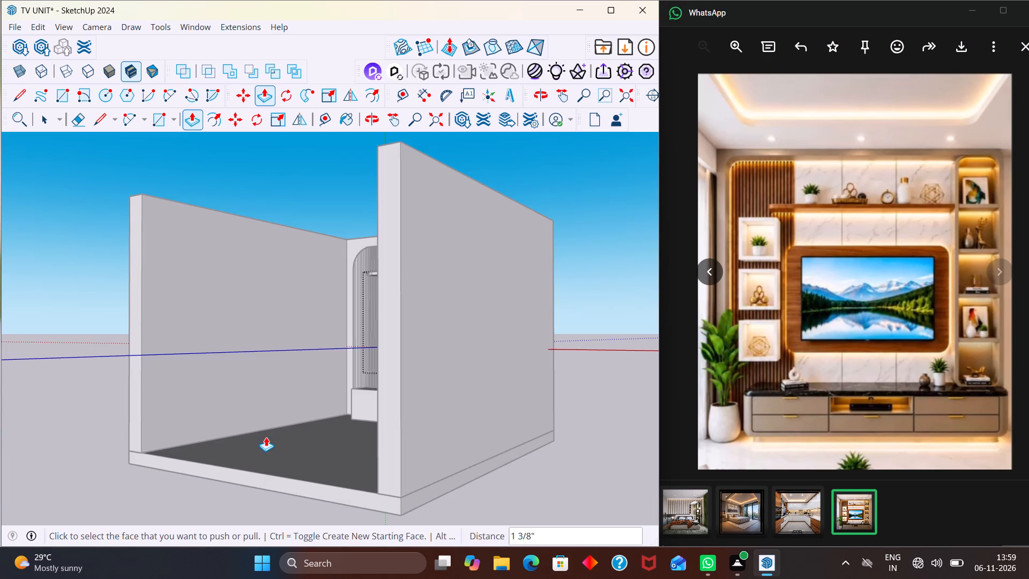
pyautogui.scroll(-1, 301, 456)
pyautogui.scroll(3, 411, 363)
pyautogui.moveTo(284, 405); pyautogui.dragTo(414, 343, button='middle')
pyautogui.scroll(5, 425, 354)
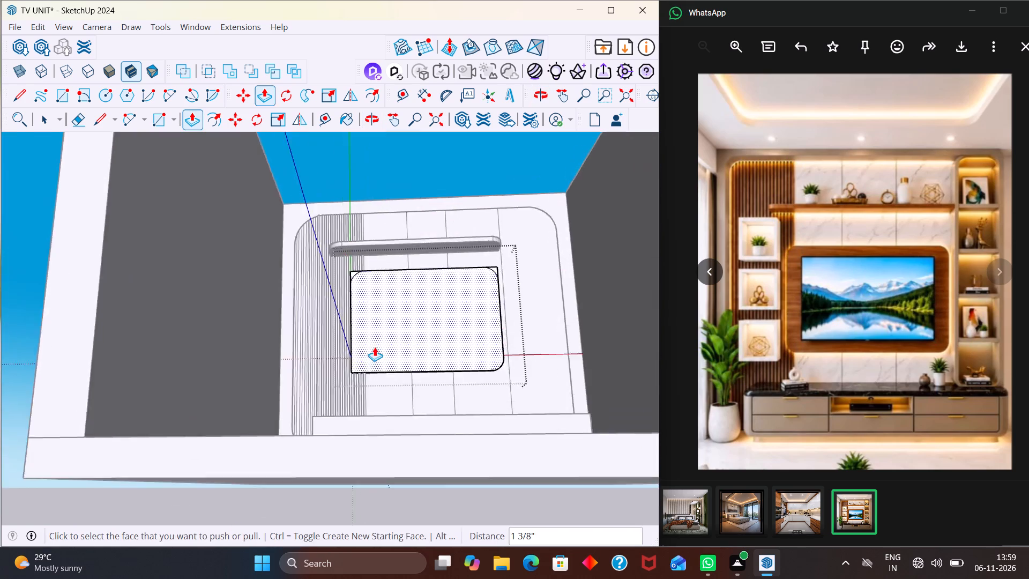
pyautogui.scroll(6, 375, 347)
pyautogui.moveTo(371, 404); pyautogui.dragTo(352, 464, button='middle')
pyautogui.press('a')
pyautogui.scroll(5, 356, 428)
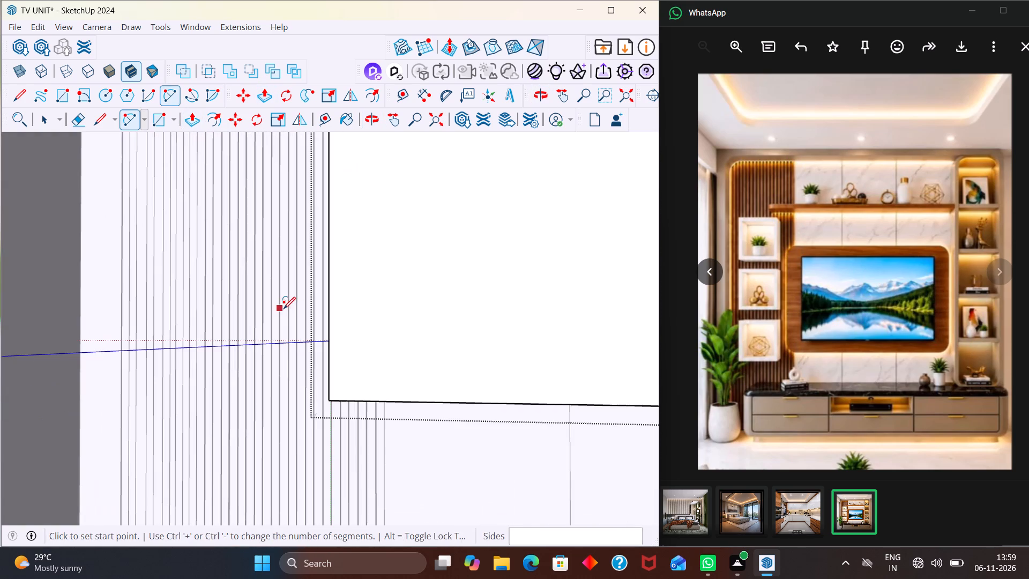
pyautogui.click(330, 346)
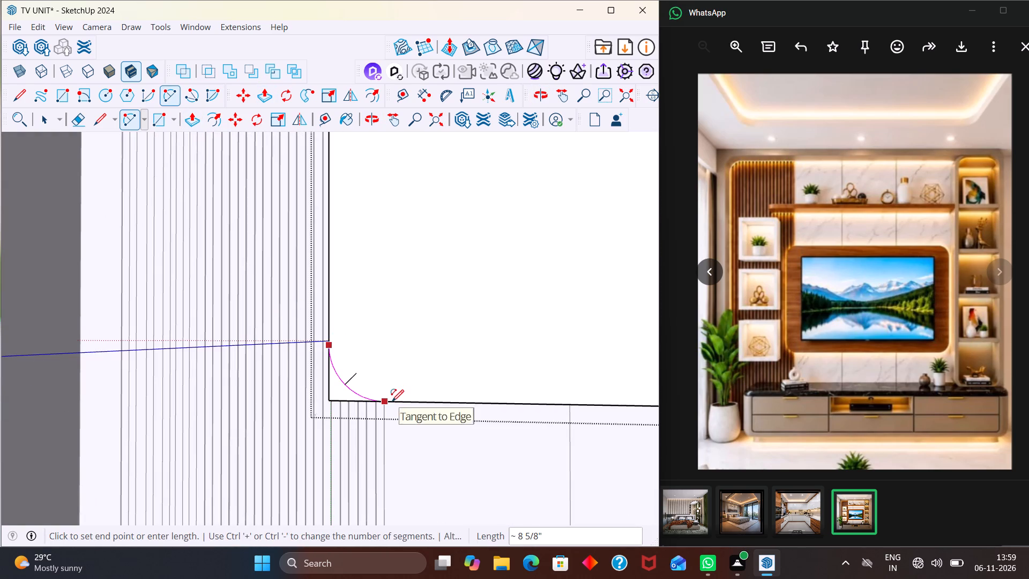
pyautogui.click(392, 402)
pyautogui.scroll(1, 357, 387)
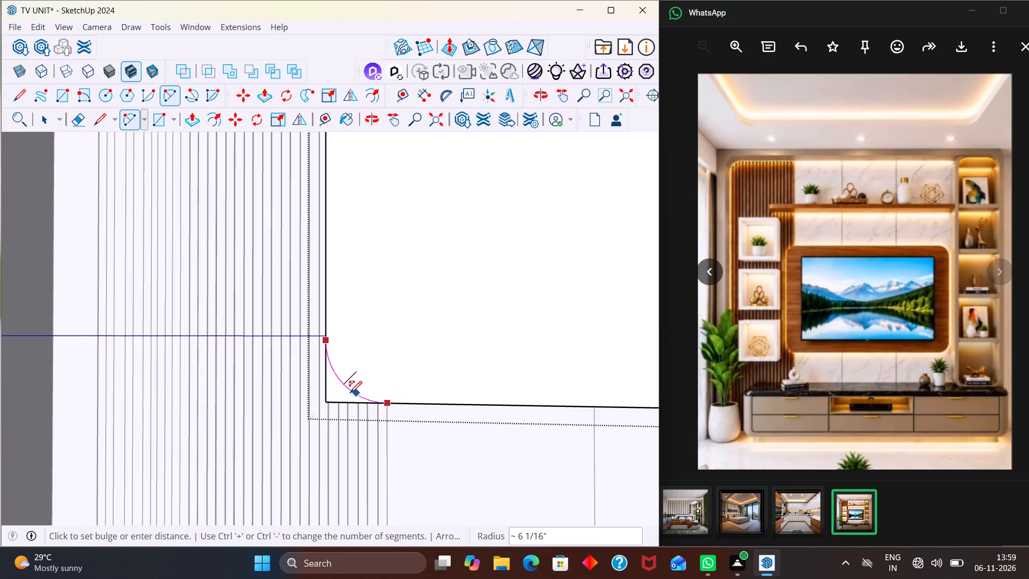
pyautogui.scroll(8, 351, 391)
pyautogui.click(358, 383)
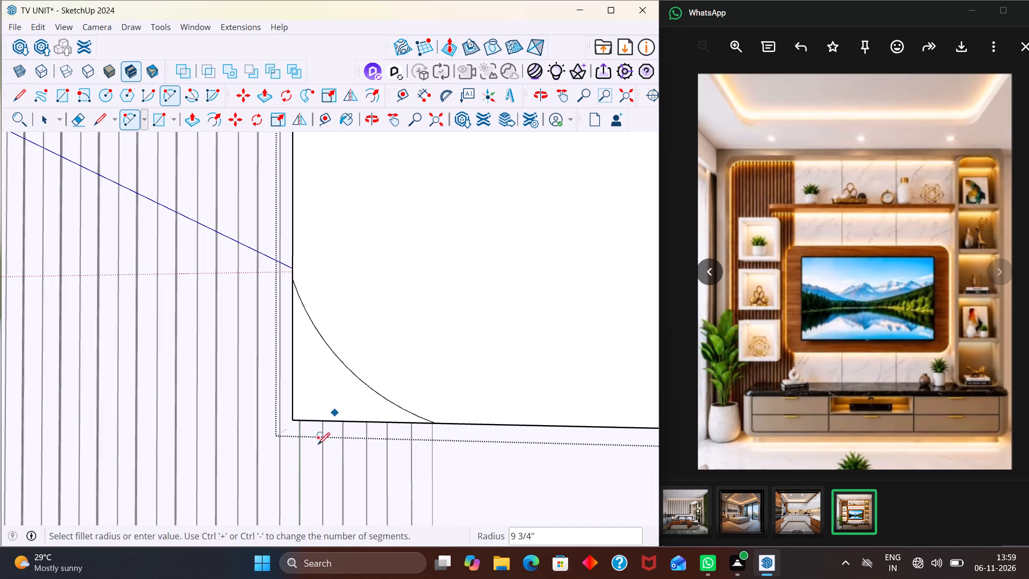
# Push/pull the waste piece outside the lower-left arc back 1 3/8" and leave the panel group.
pyautogui.moveTo(312, 454); pyautogui.dragTo(422, 461, button='middle')
pyautogui.scroll(1, 392, 444)
pyautogui.press('p')
pyautogui.click(321, 399)
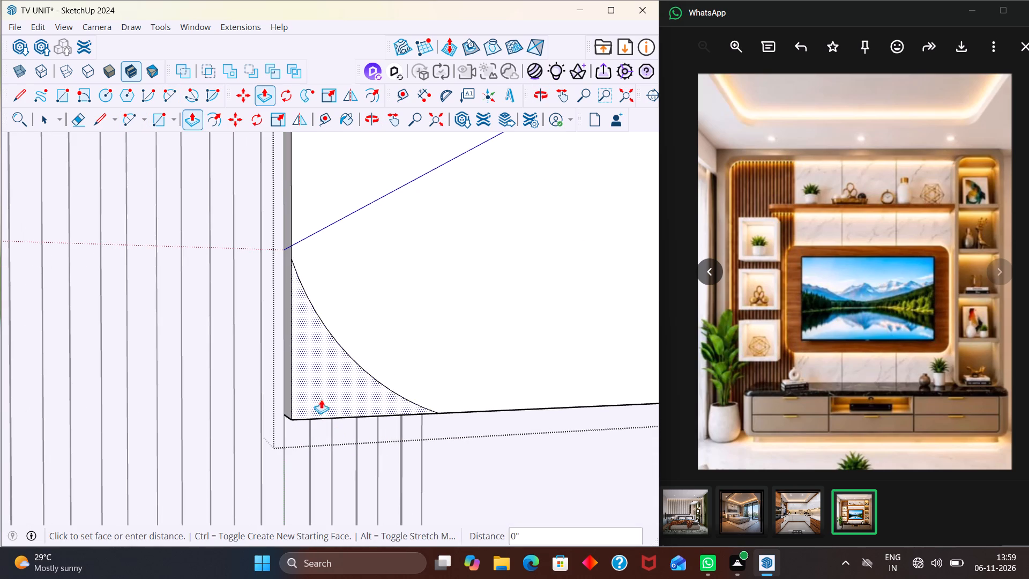
pyautogui.click(281, 249)
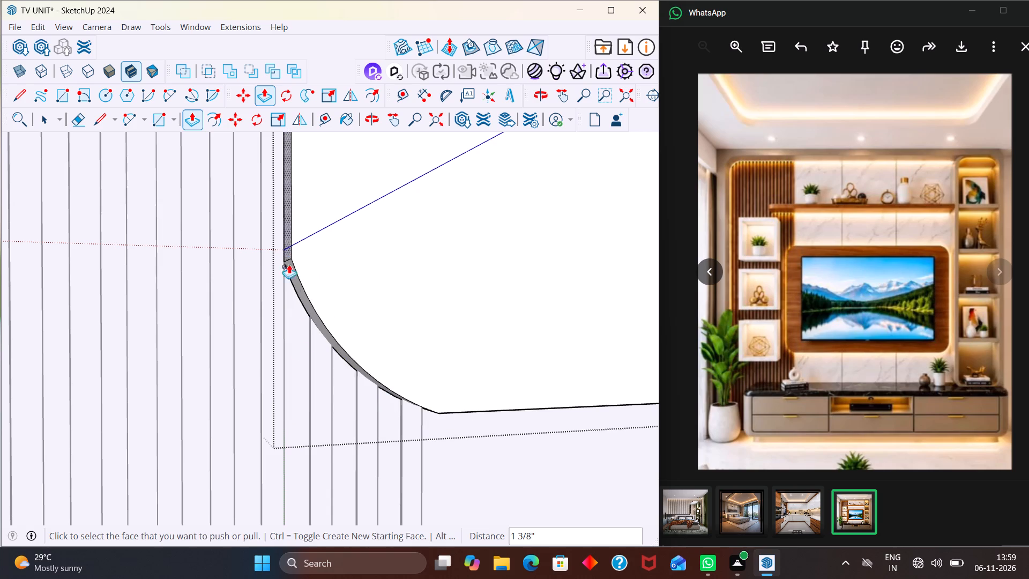
pyautogui.scroll(-20, 330, 430)
pyautogui.scroll(-12, 330, 430)
pyautogui.press('space')
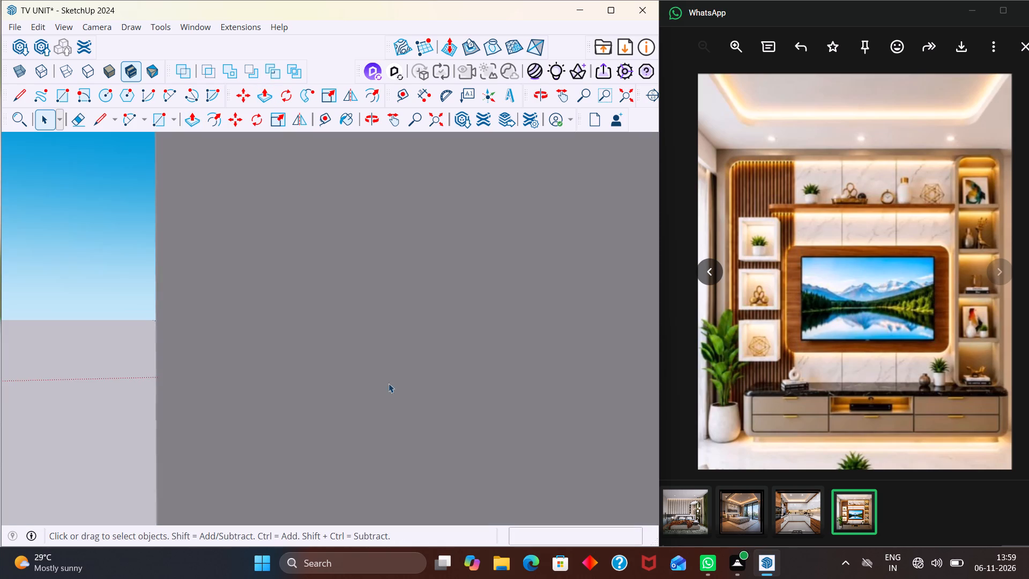
pyautogui.scroll(-1, 389, 383)
pyautogui.hotkey('shift', 'z')
pyautogui.scroll(-5, 387, 419)
pyautogui.click(444, 515)
# Reopen the TV panel group and push/pull the waste piece outside the upper-right arc back by the panel's full thickness.
pyautogui.moveTo(376, 471); pyautogui.dragTo(286, 488, button='middle')
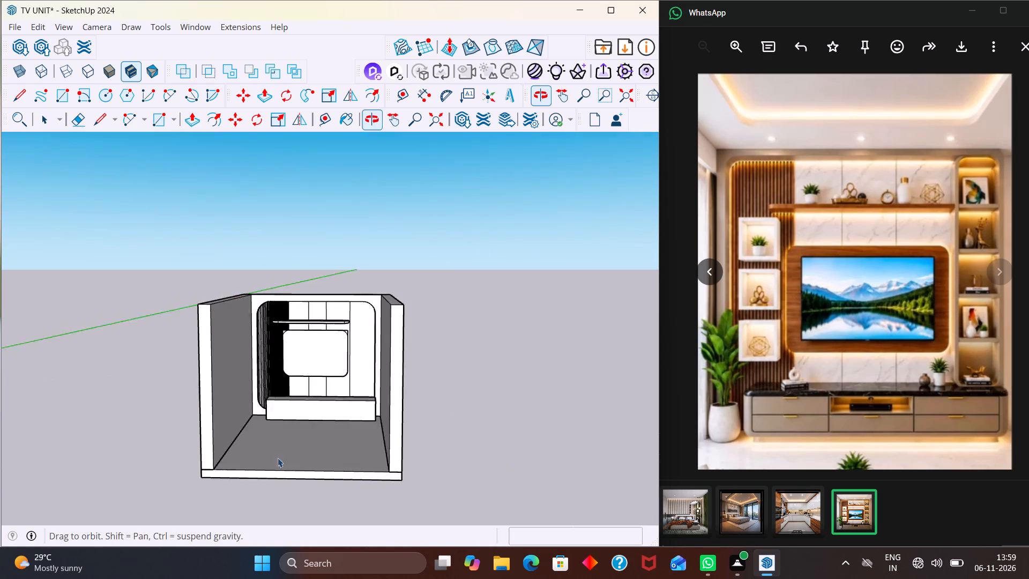
pyautogui.scroll(10, 307, 316)
pyautogui.scroll(7, 377, 326)
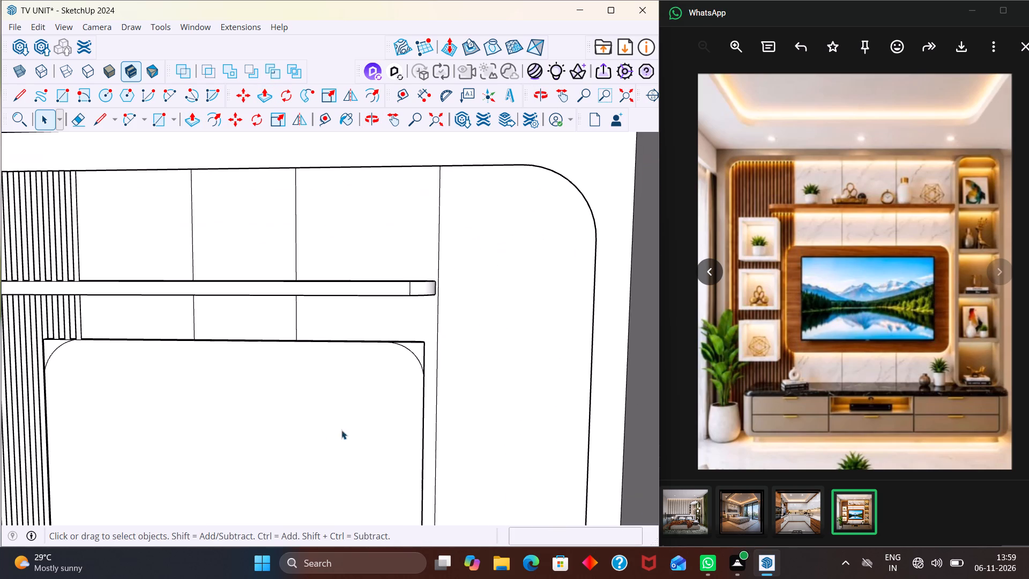
pyautogui.tripleClick(315, 441)
pyautogui.scroll(6, 410, 351)
pyautogui.moveTo(415, 382); pyautogui.dragTo(334, 433, button='middle')
pyautogui.scroll(1, 329, 433)
pyautogui.press('p')
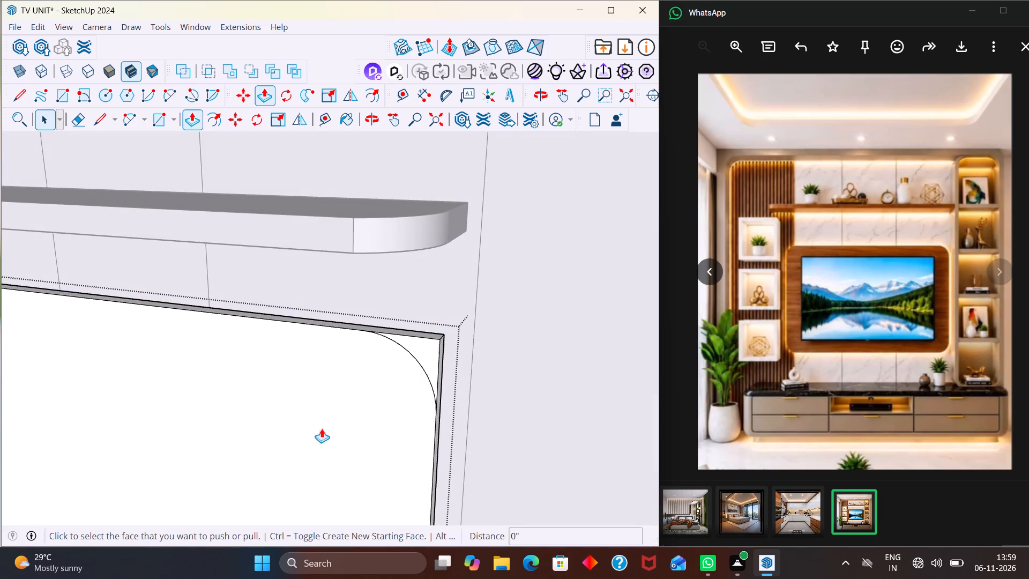
pyautogui.scroll(3, 374, 380)
pyautogui.click(445, 349)
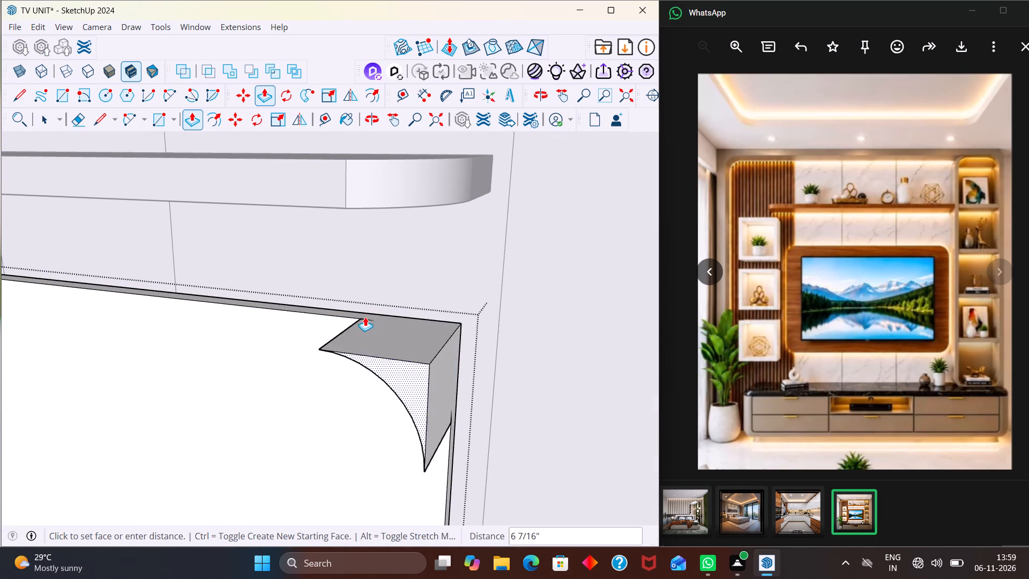
pyautogui.click(365, 310)
# Push/pull the waste piece outside the upper-left arc back 1 3/8" and leave the panel group.
pyautogui.scroll(-15, 389, 309)
pyautogui.scroll(2, 288, 327)
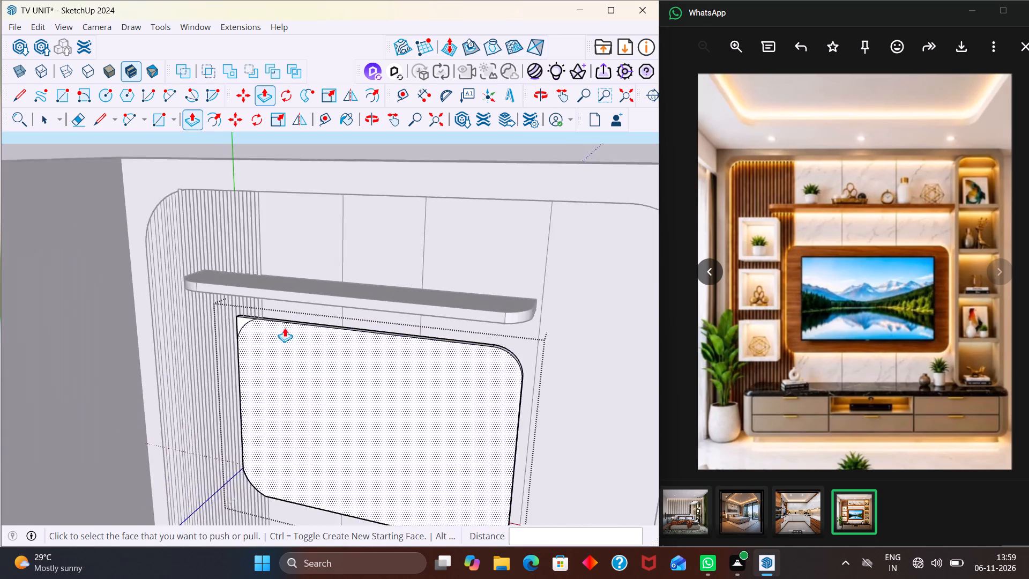
pyautogui.scroll(18, 285, 328)
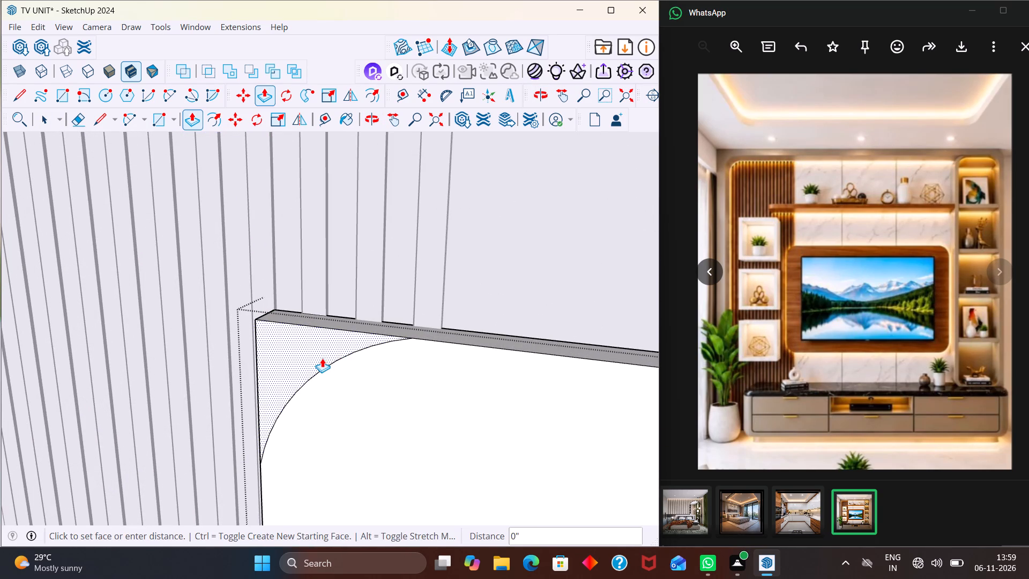
pyautogui.click(322, 358)
pyautogui.click(444, 327)
pyautogui.scroll(-11, 428, 316)
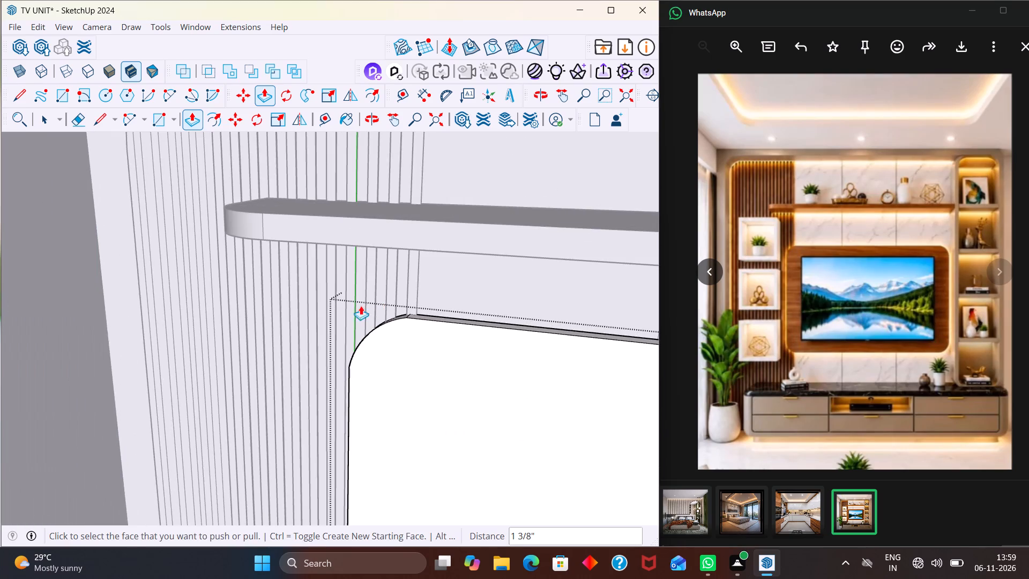
pyautogui.press('space')
pyautogui.scroll(-13, 360, 303)
pyautogui.scroll(-6, 230, 260)
pyautogui.click(293, 172)
# Examine the TV back panel's corners and its placement on the unit wall from several angles.
pyautogui.moveTo(359, 313); pyautogui.dragTo(420, 340, button='middle')
pyautogui.scroll(-1, 395, 328)
pyautogui.moveTo(420, 340); pyautogui.dragTo(467, 350, button='middle')
pyautogui.scroll(3, 466, 350)
pyautogui.moveTo(362, 360); pyautogui.dragTo(349, 318, button='middle')
pyautogui.scroll(-4, 337, 299)
pyautogui.moveTo(317, 337); pyautogui.dragTo(303, 294, button='middle')
pyautogui.scroll(1, 319, 351)
pyautogui.scroll(-4, 279, 333)
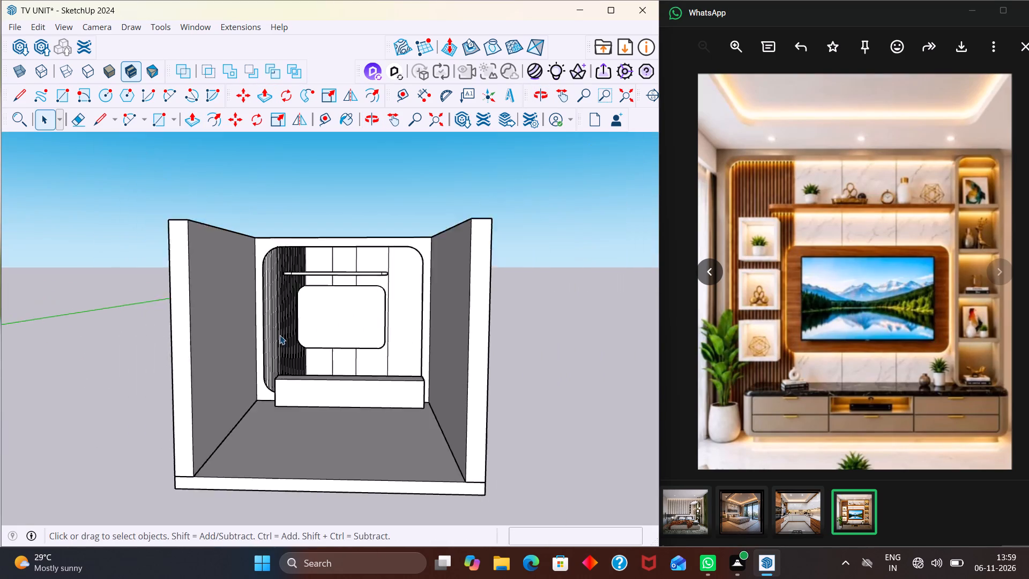
pyautogui.scroll(-1, 429, 318)
pyautogui.moveTo(520, 325); pyautogui.dragTo(412, 328, button='middle')
pyautogui.moveTo(382, 328); pyautogui.dragTo(486, 316, button='middle')
pyautogui.scroll(7, 411, 293)
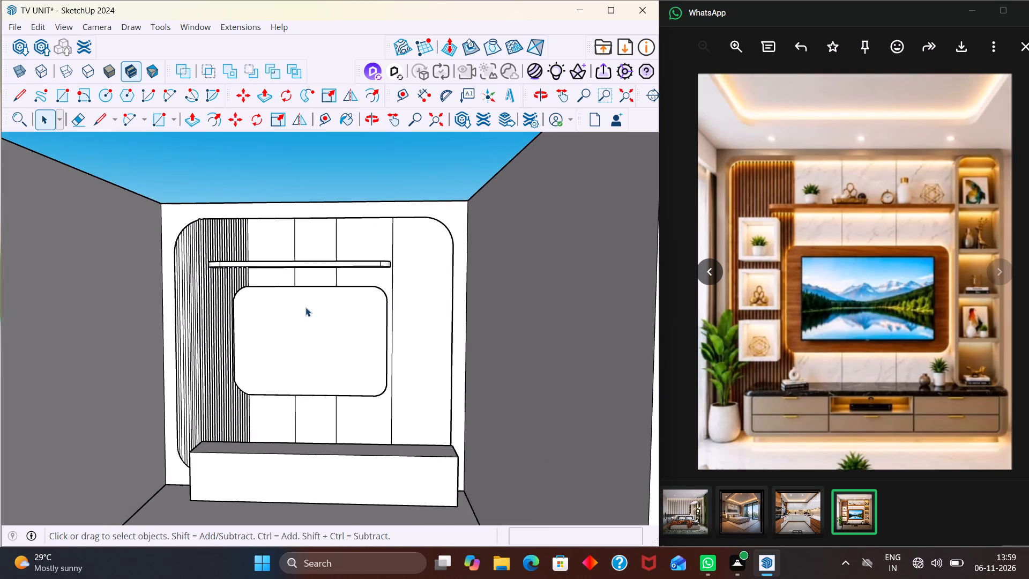
# Open the TV back panel group, offset its front face outline inward about 6 1/2", and leave the group.
pyautogui.moveTo(298, 308); pyautogui.dragTo(330, 301, button='middle')
pyautogui.scroll(2, 293, 308)
pyautogui.click(301, 330)
pyautogui.moveTo(301, 330); pyautogui.dragTo(305, 337)
pyautogui.press('f')
pyautogui.click(319, 346)
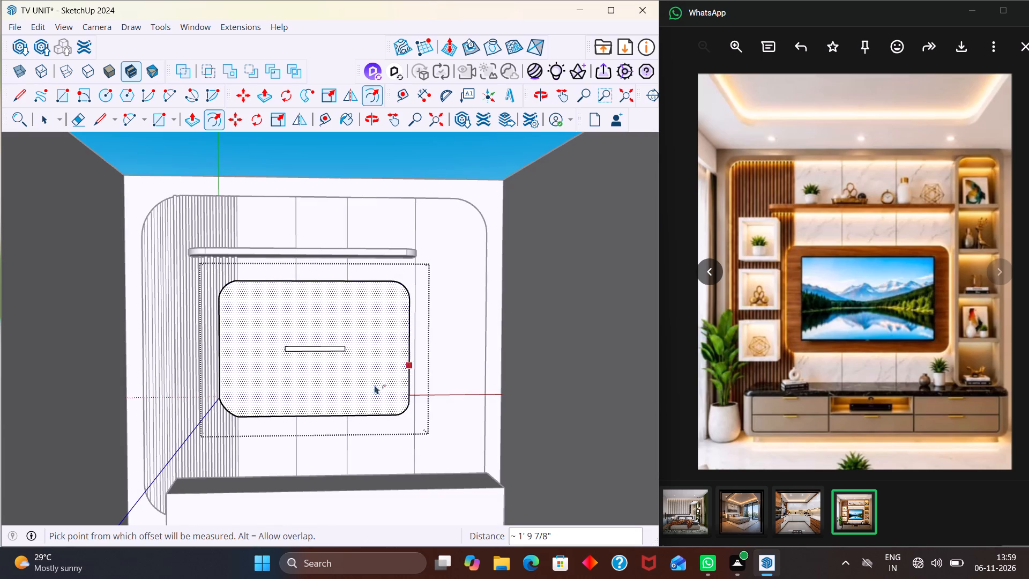
pyautogui.hotkey('ctrl', 'z')
pyautogui.click(324, 365)
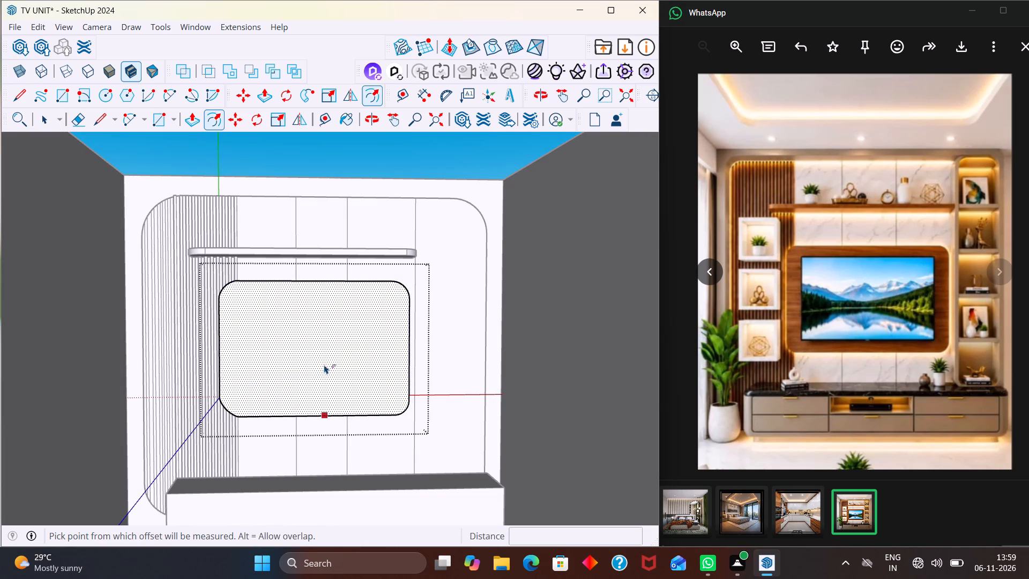
pyautogui.hotkey('ctrl', 'z')
pyautogui.click(324, 350)
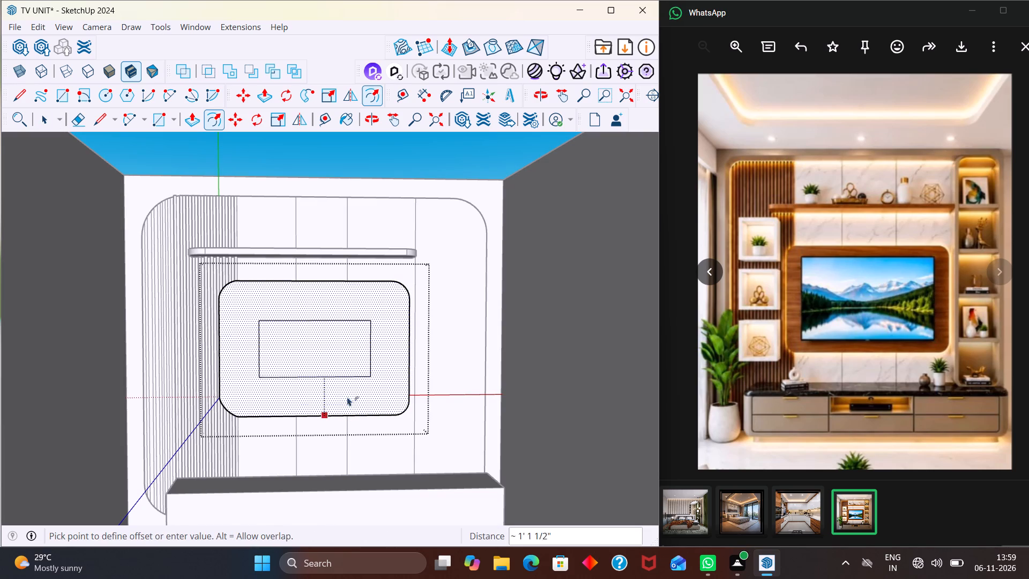
pyautogui.scroll(2, 332, 392)
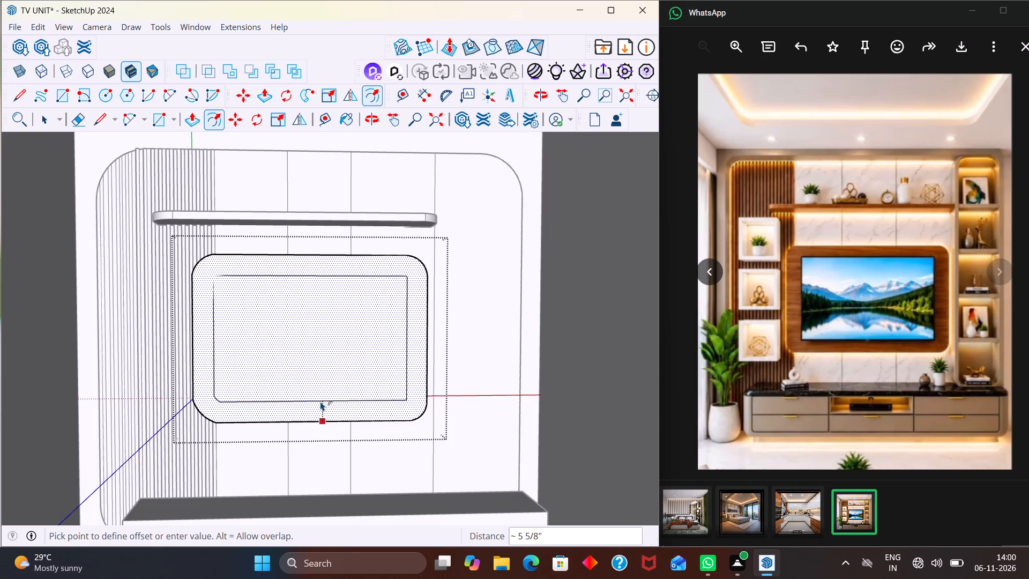
pyautogui.moveTo(317, 401); pyautogui.dragTo(314, 376, button='middle')
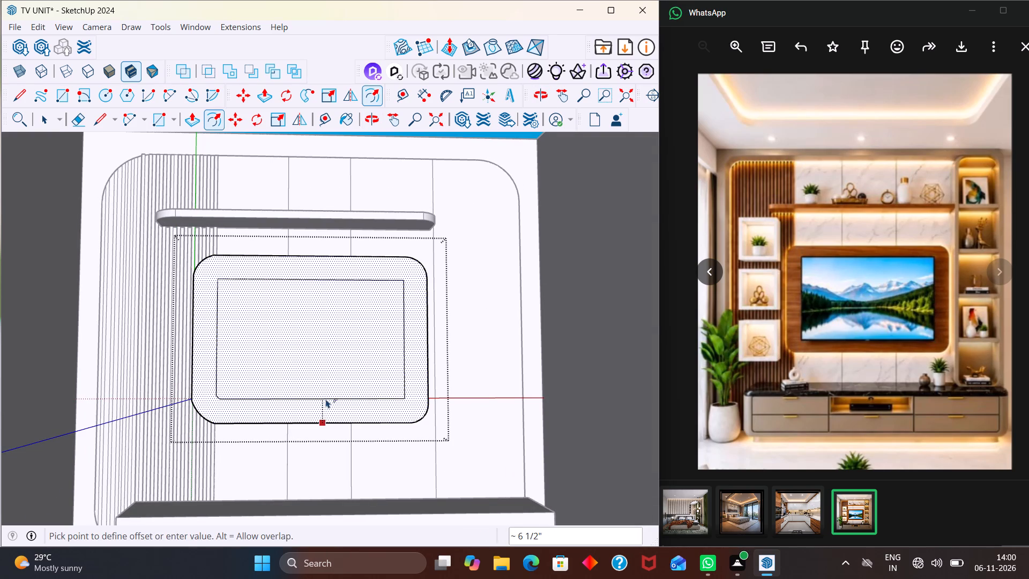
pyautogui.click(319, 396)
pyautogui.scroll(-18, 318, 372)
pyautogui.press('space')
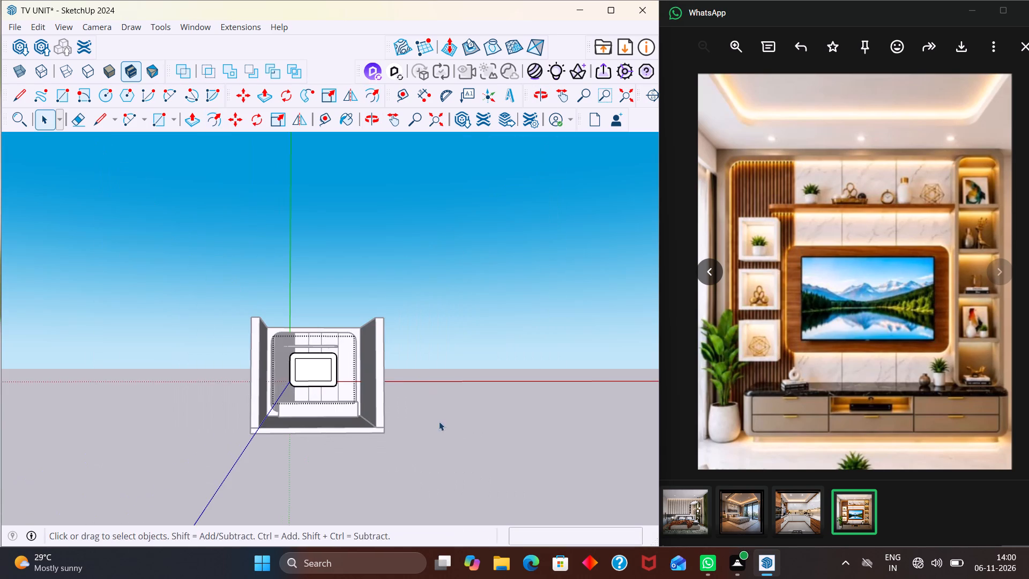
pyautogui.click(439, 422)
# Examine the inset outline on the TV back panel and its proportions within the unit wall from several angles.
pyautogui.moveTo(303, 425); pyautogui.dragTo(240, 383, button='middle')
pyautogui.scroll(4, 257, 345)
pyautogui.moveTo(295, 357); pyautogui.dragTo(299, 420, button='middle')
pyautogui.scroll(2, 321, 374)
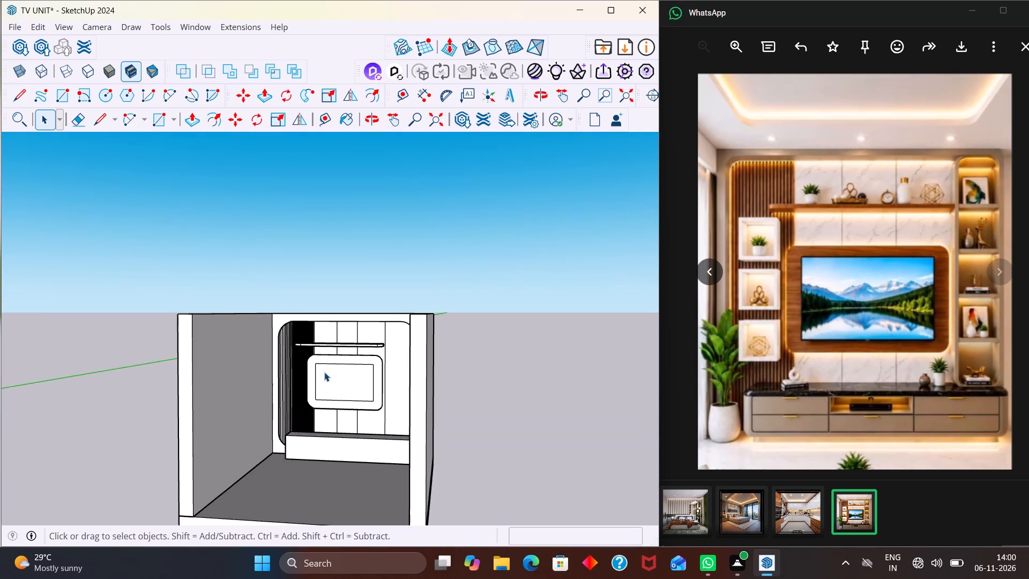
pyautogui.scroll(4, 324, 372)
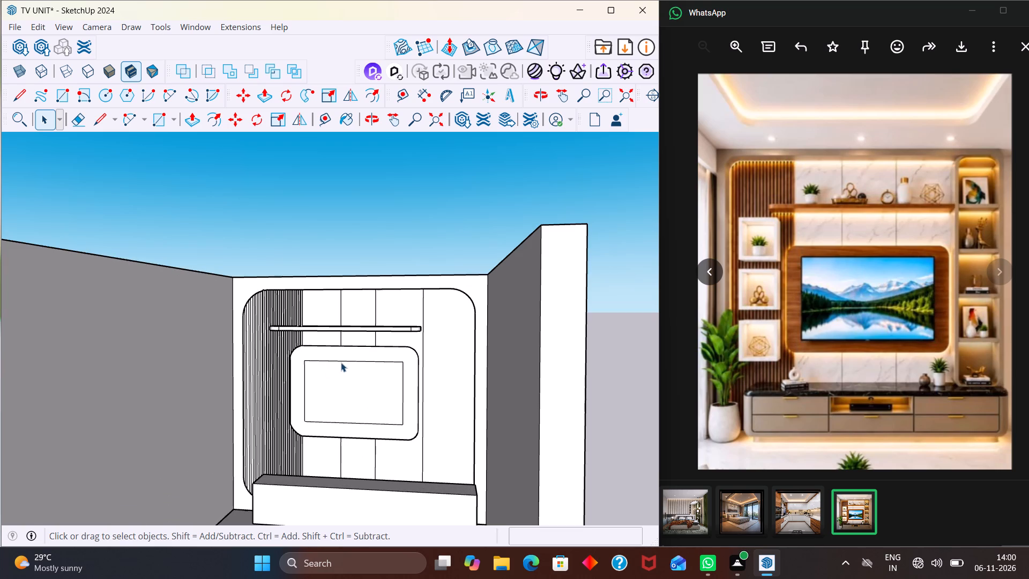
pyautogui.scroll(-6, 354, 366)
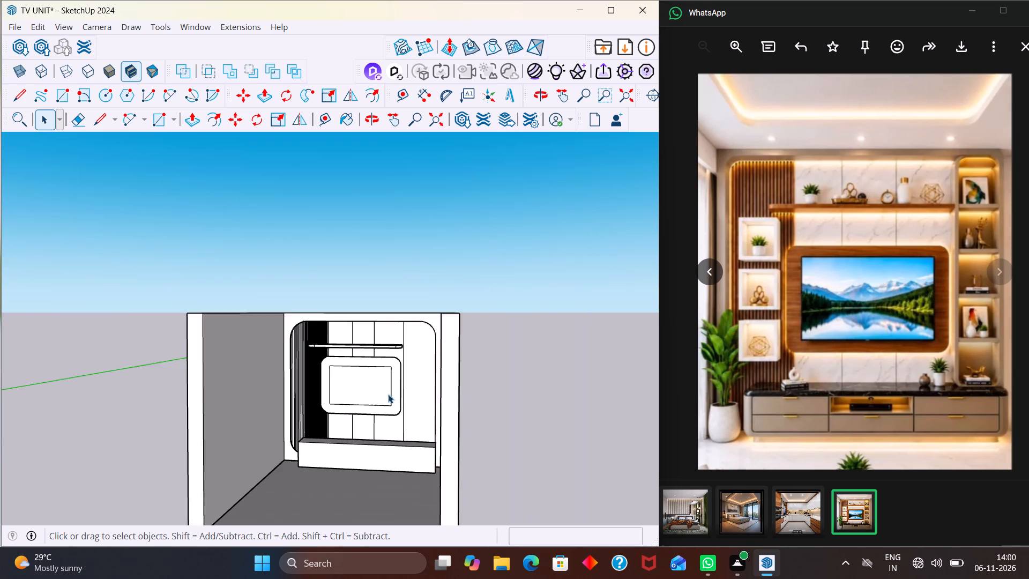
pyautogui.moveTo(393, 430); pyautogui.dragTo(418, 428, button='middle')
pyautogui.scroll(2, 409, 422)
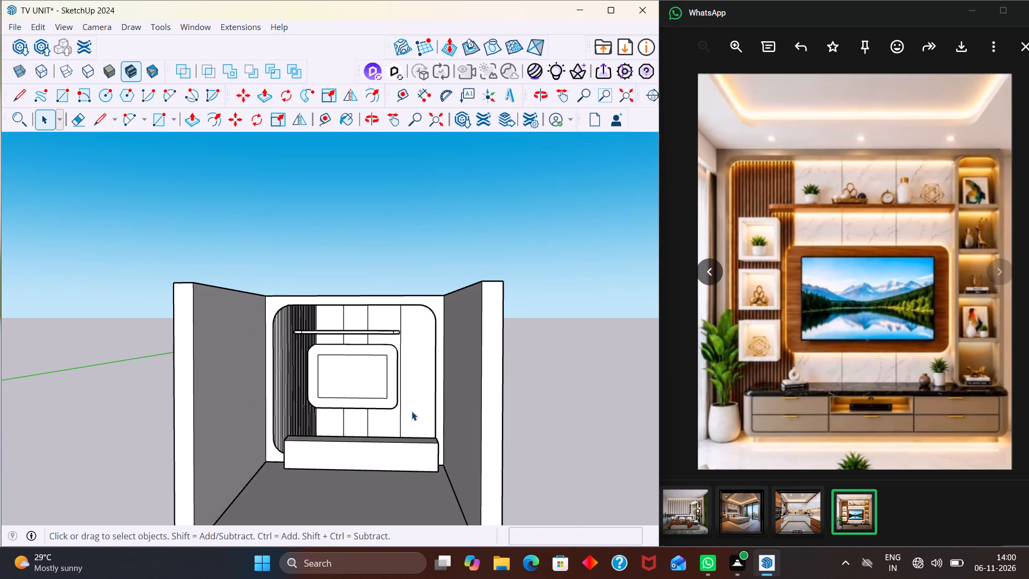
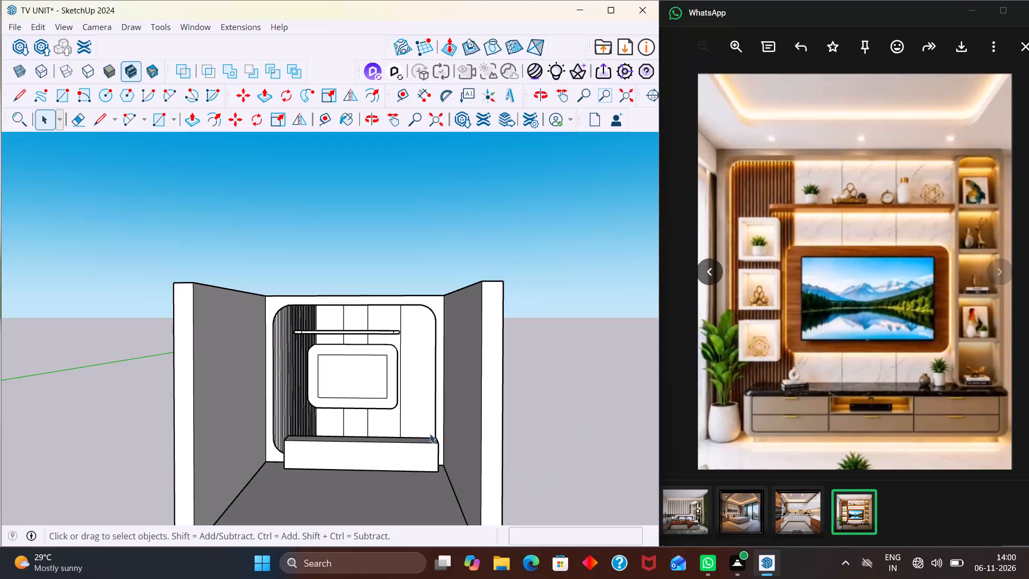
# Examine the whole TV unit wall against the reference photo from several angles, checking the TV panel, shelf, fluted strip and base cabinet.
pyautogui.moveTo(429, 433); pyautogui.dragTo(299, 431, button='middle')
pyautogui.moveTo(516, 390); pyautogui.dragTo(364, 457, button='middle')
pyautogui.scroll(-8, 351, 443)
pyautogui.moveTo(490, 413); pyautogui.dragTo(429, 432, button='middle')
pyautogui.scroll(4, 390, 431)
pyautogui.moveTo(439, 427); pyautogui.dragTo(482, 493, button='middle')
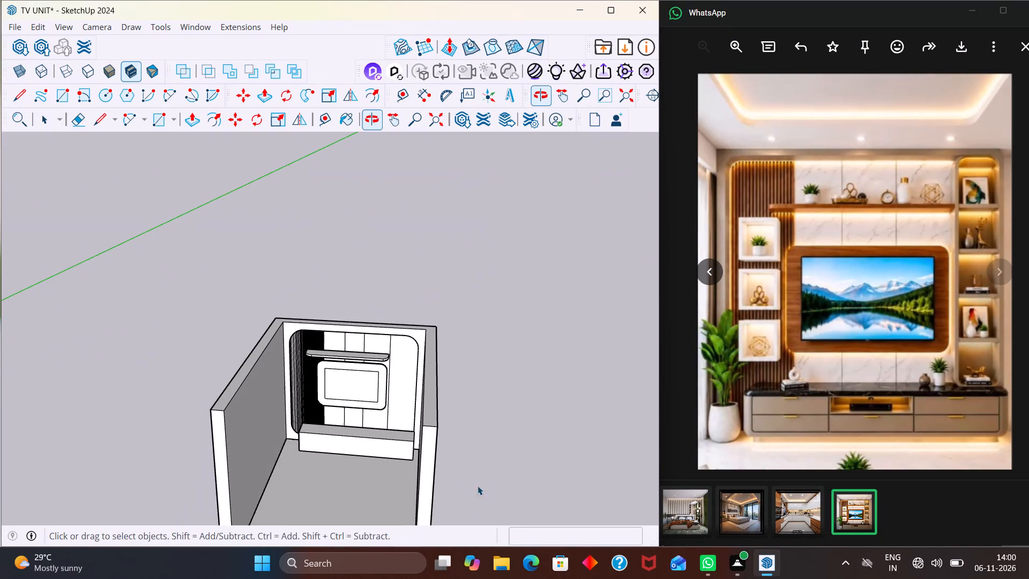
pyautogui.scroll(1, 436, 470)
pyautogui.moveTo(393, 401); pyautogui.dragTo(390, 357, button='middle')
pyautogui.scroll(1, 391, 396)
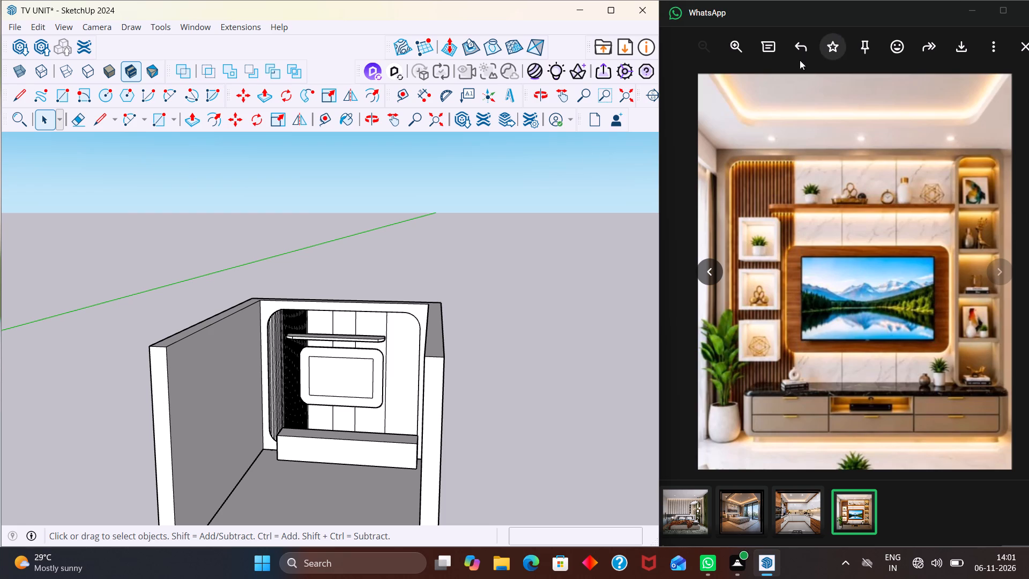
pyautogui.scroll(1, 504, 247)
pyautogui.scroll(-10, 395, 331)
pyautogui.moveTo(327, 333); pyautogui.dragTo(271, 347, button='middle')
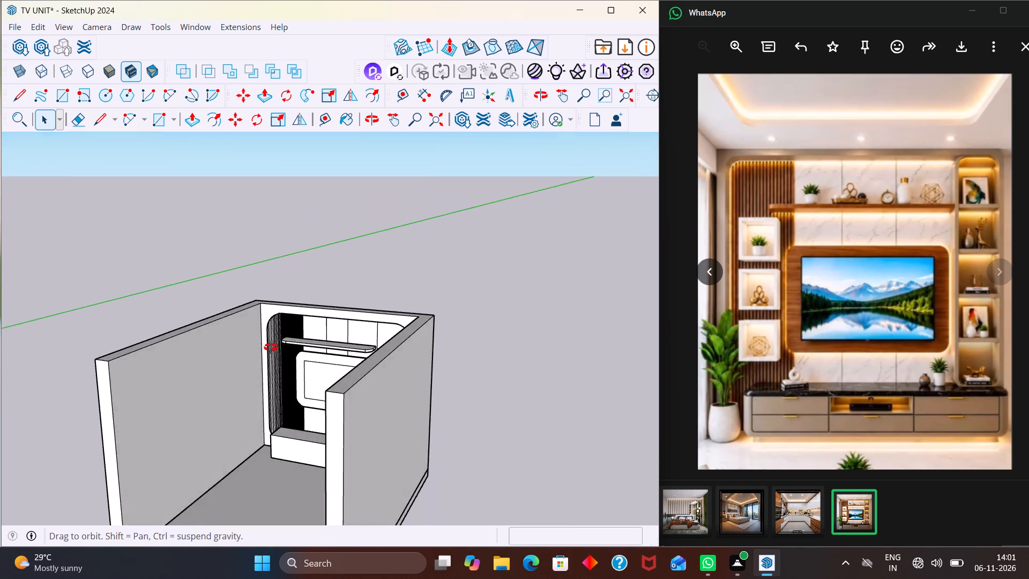
pyautogui.moveTo(271, 347); pyautogui.dragTo(412, 331, button='middle')
pyautogui.scroll(-7, 508, 334)
pyautogui.moveTo(400, 378); pyautogui.dragTo(367, 365, button='middle')
pyautogui.scroll(3, 378, 362)
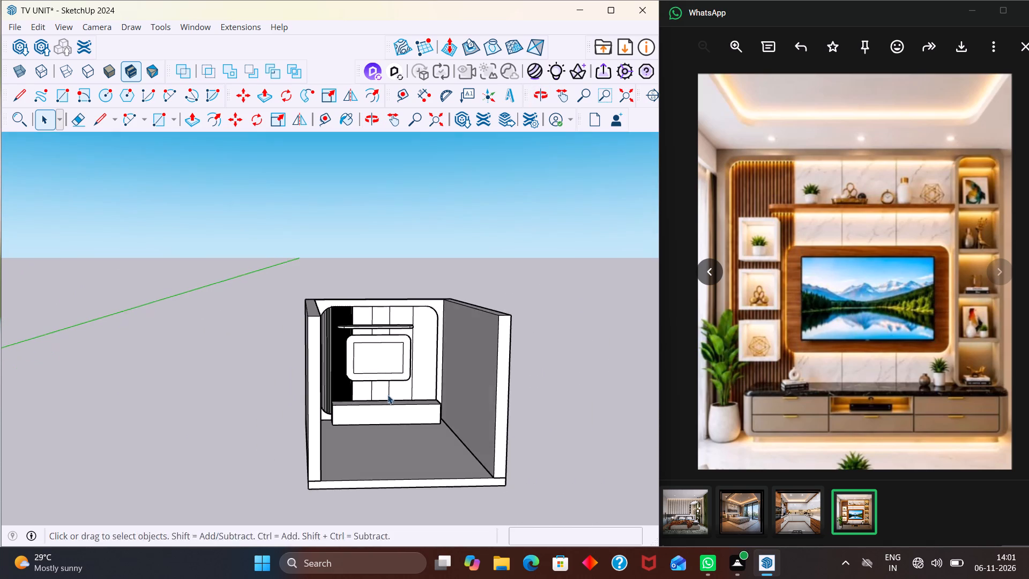
pyautogui.moveTo(392, 396); pyautogui.dragTo(371, 387, button='middle')
pyautogui.scroll(2, 363, 383)
pyautogui.moveTo(414, 381); pyautogui.dragTo(418, 342, button='middle')
pyautogui.scroll(4, 419, 351)
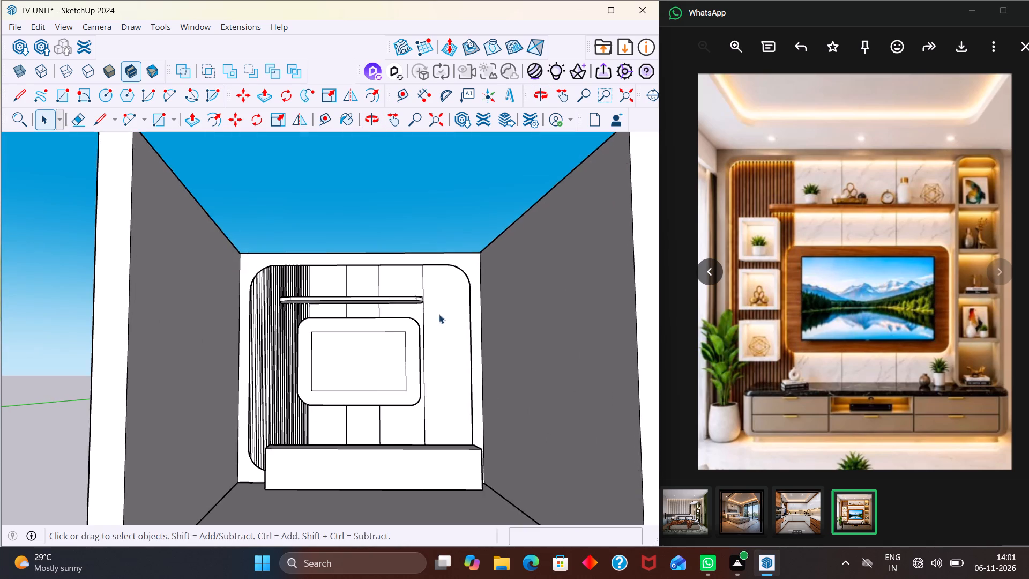
pyautogui.moveTo(441, 311); pyautogui.dragTo(419, 346, button='middle')
pyautogui.scroll(1, 420, 344)
pyautogui.scroll(-2, 426, 340)
pyautogui.moveTo(435, 355); pyautogui.dragTo(433, 458, button='middle')
pyautogui.scroll(1, 433, 459)
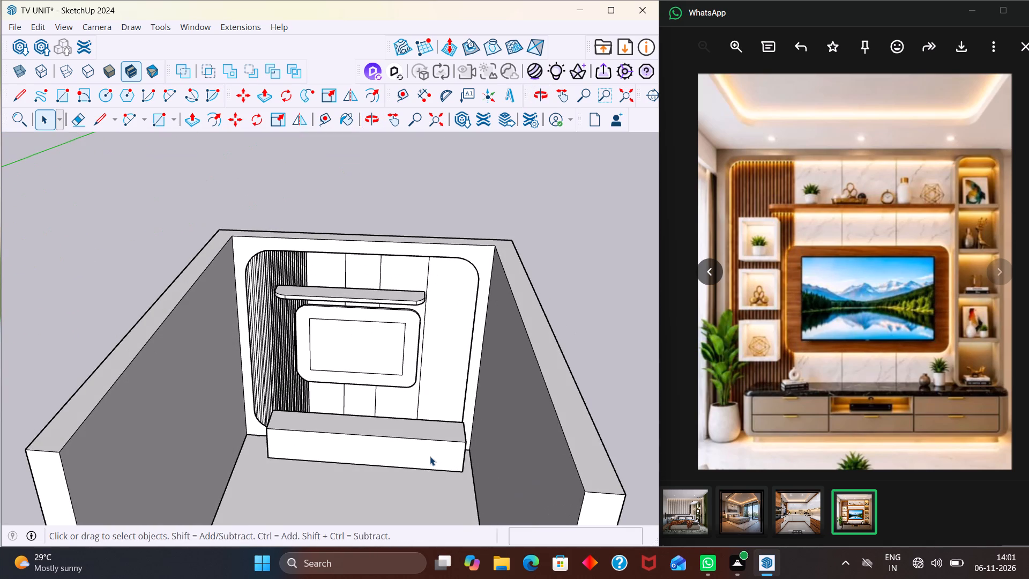
pyautogui.scroll(2, 441, 426)
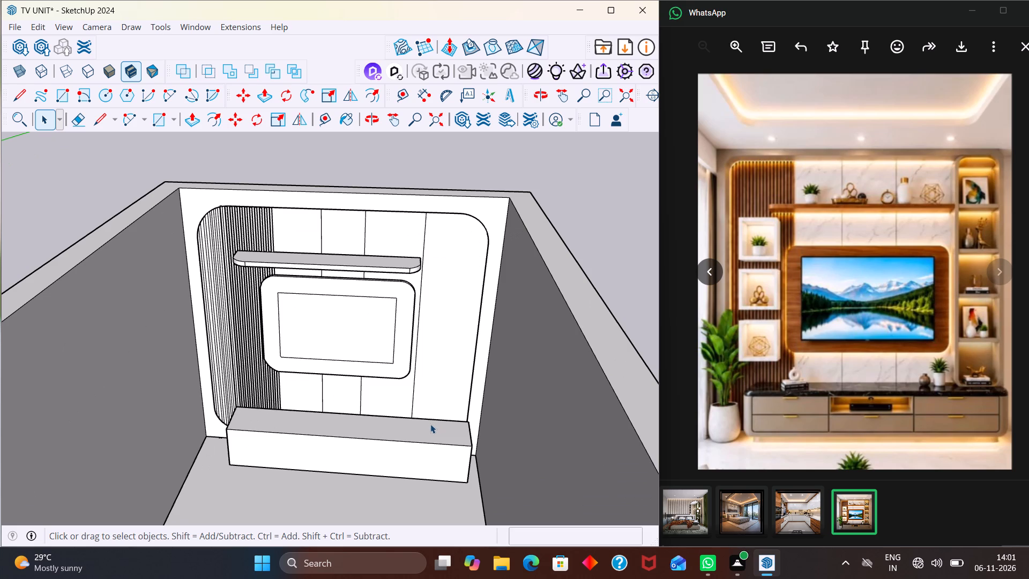
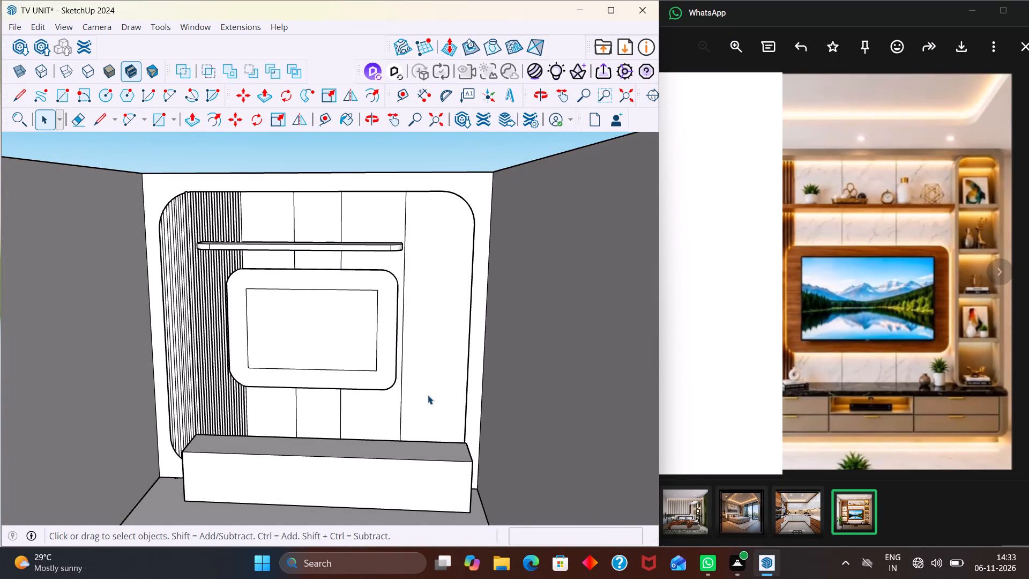
# Open the base cabinet group and pull its top face up about 1 13/16" as a separate countertop slab.
pyautogui.scroll(2, 458, 417)
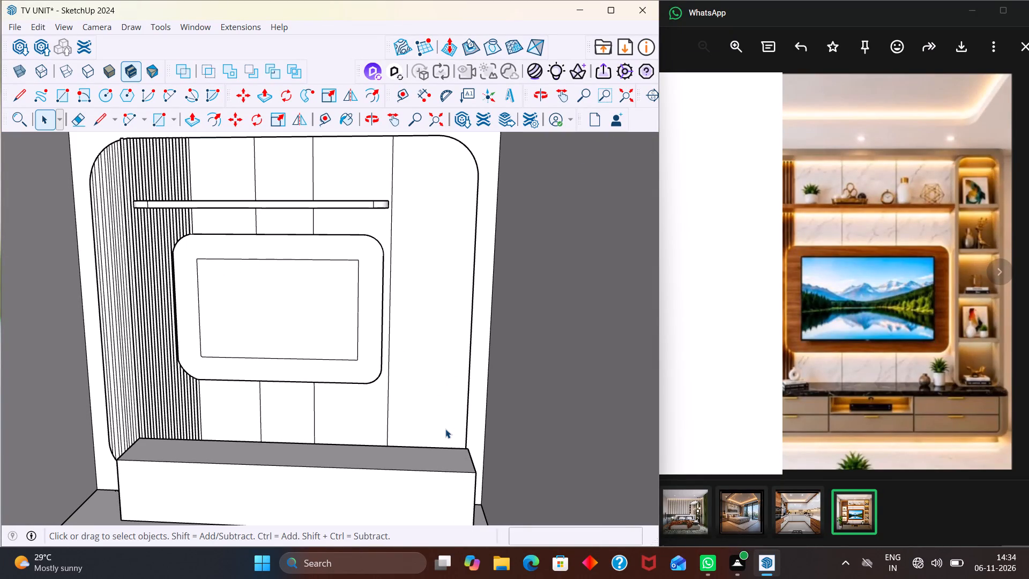
pyautogui.moveTo(337, 466); pyautogui.dragTo(340, 496, button='middle')
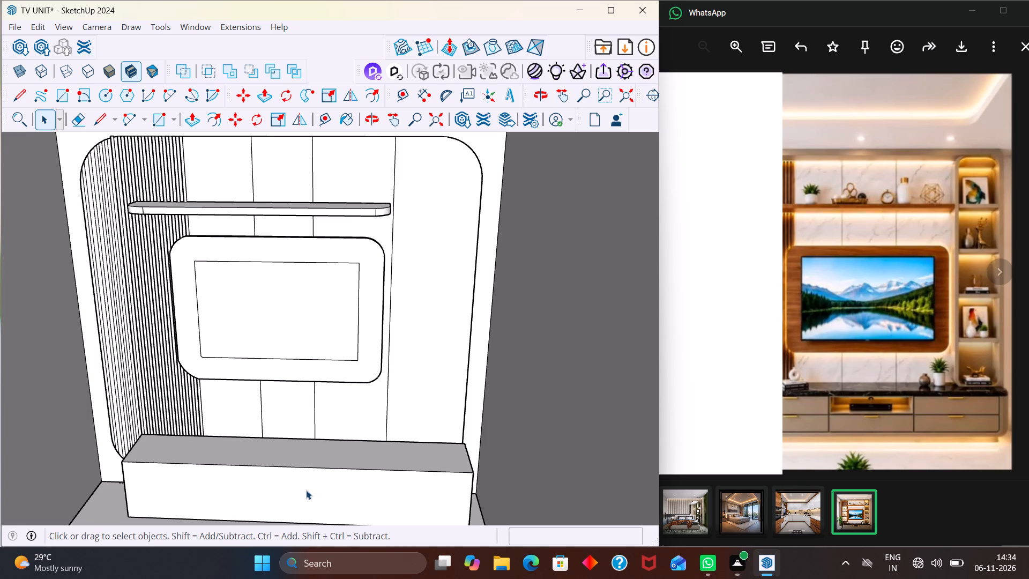
pyautogui.moveTo(366, 469); pyautogui.dragTo(367, 520, button='middle')
pyautogui.scroll(1, 369, 524)
pyautogui.click(332, 451)
pyautogui.doubleClick(332, 451)
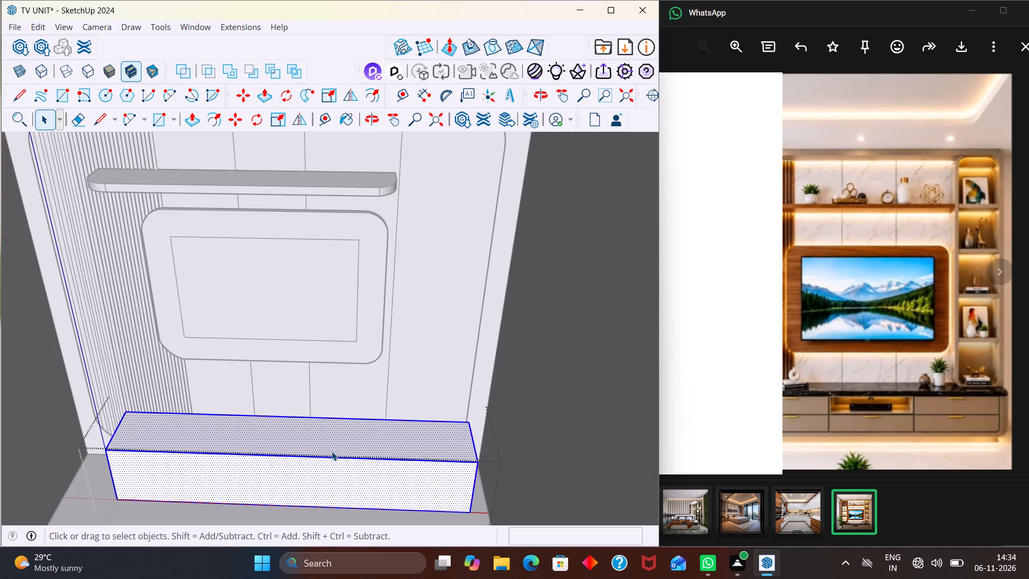
pyautogui.press('p')
pyautogui.click(337, 434)
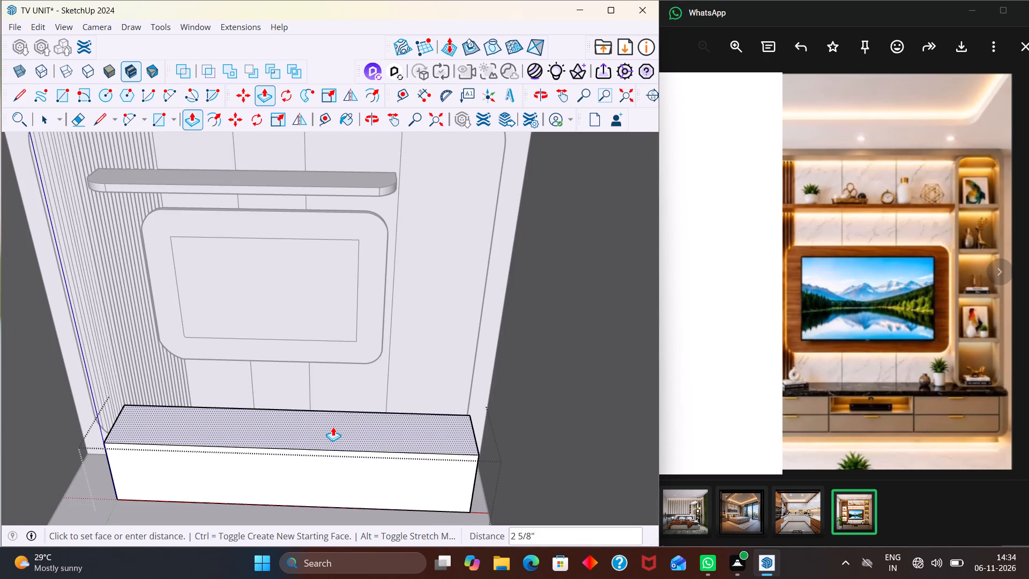
pyautogui.moveTo(333, 427); pyautogui.dragTo(341, 374, button='middle')
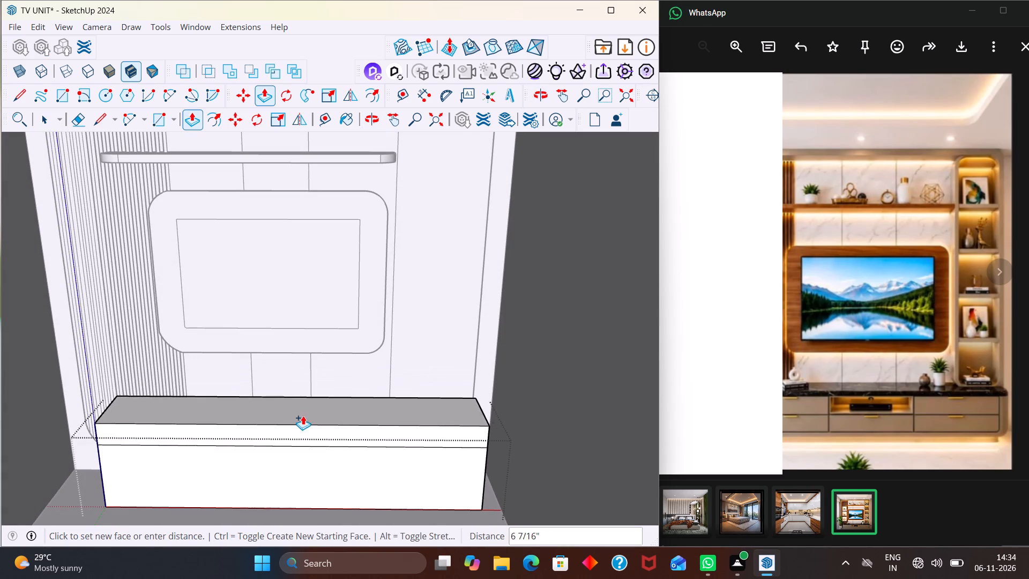
pyautogui.scroll(4, 299, 430)
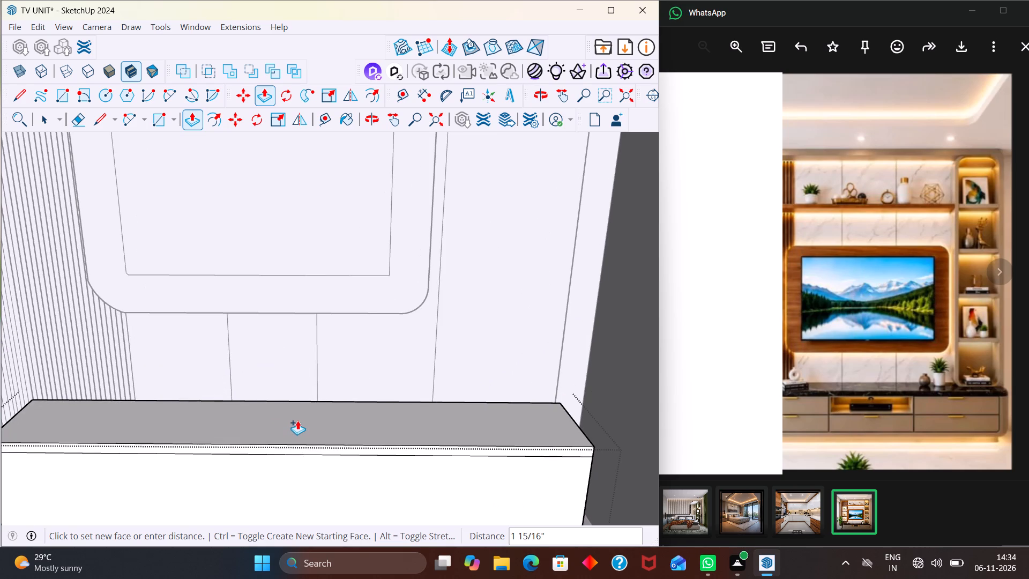
pyautogui.click(298, 421)
# Pull the countertop slab's right end face outward about 1 3/8" beyond the base cabinet's side.
pyautogui.moveTo(464, 443); pyautogui.dragTo(272, 451, button='middle')
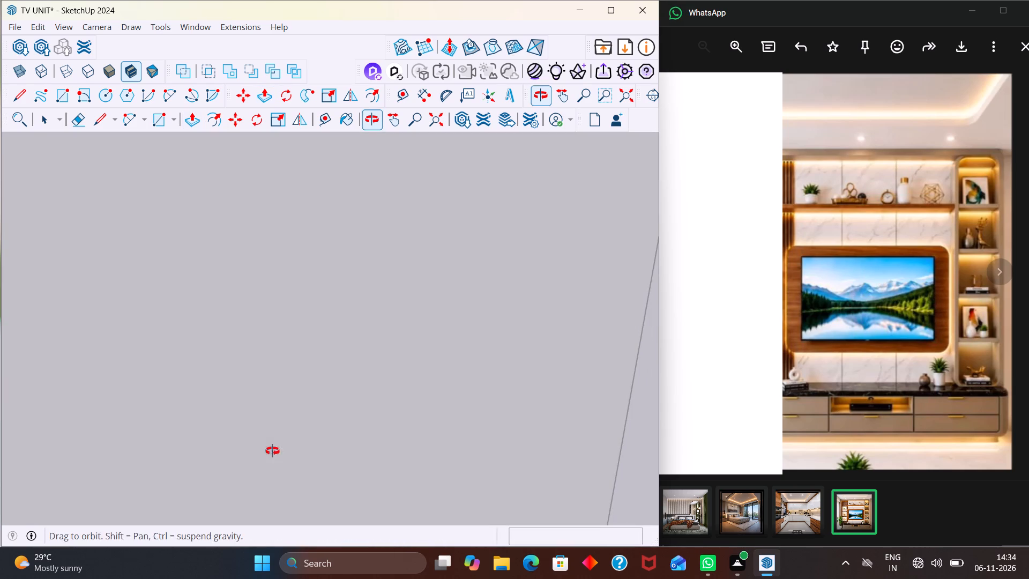
pyautogui.moveTo(272, 451); pyautogui.dragTo(272, 451, button='middle')
pyautogui.hotkey('shift', 'z')
pyautogui.scroll(-3, 451, 473)
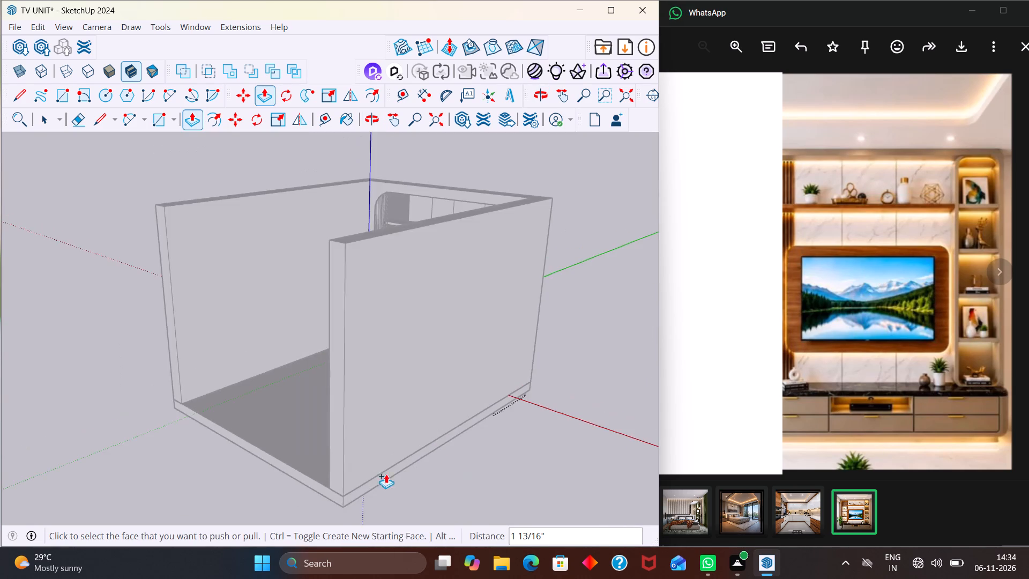
pyautogui.moveTo(374, 476); pyautogui.dragTo(525, 471, button='middle')
pyautogui.scroll(20, 461, 344)
pyautogui.scroll(1, 461, 344)
pyautogui.moveTo(495, 322); pyautogui.dragTo(493, 322, button='middle')
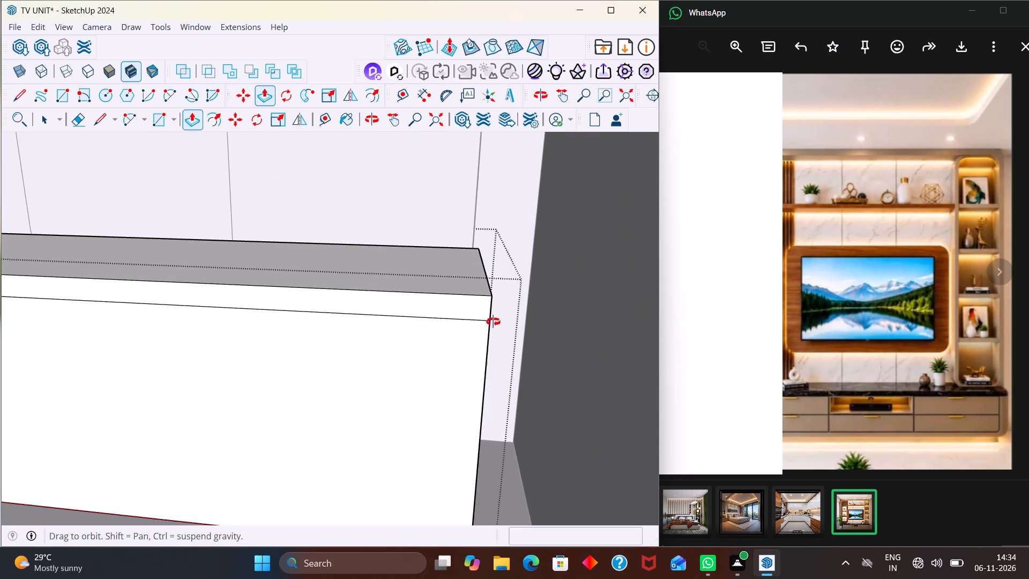
pyautogui.moveTo(493, 322); pyautogui.dragTo(454, 323, button='middle')
pyautogui.scroll(3, 457, 325)
pyautogui.click(451, 299)
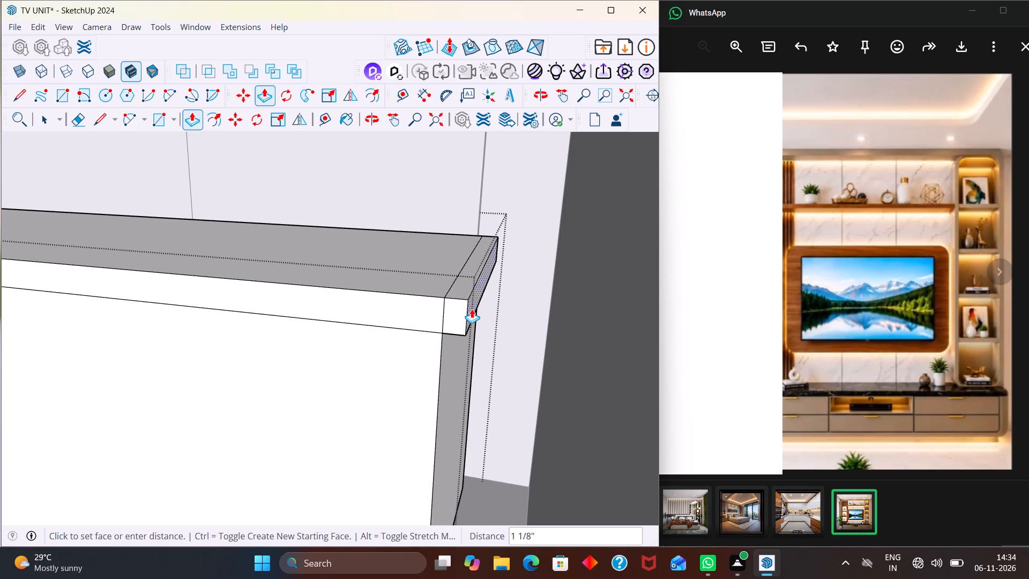
pyautogui.click(477, 309)
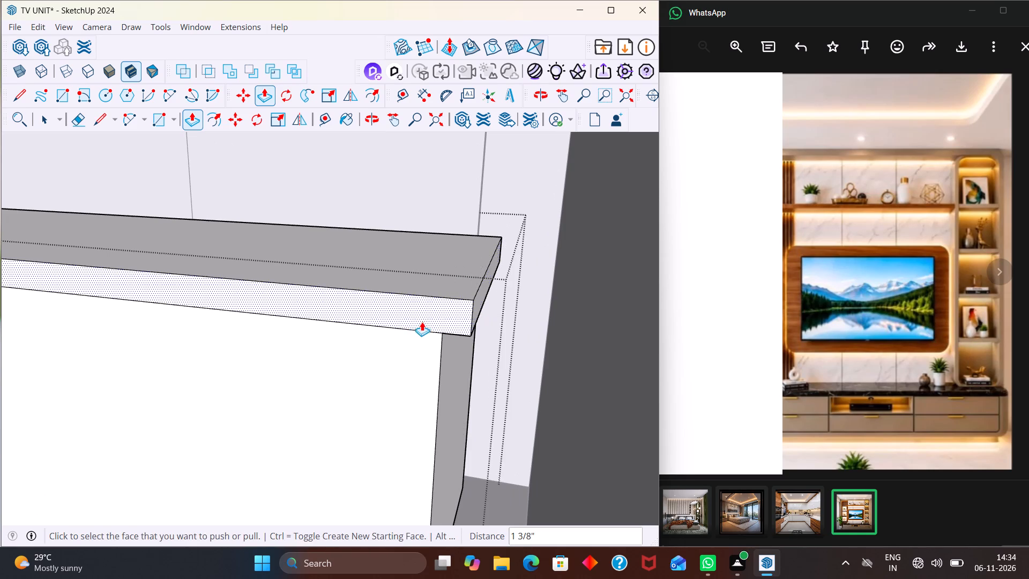
# Pull the countertop slab's front face forward about 1 5/16" beyond the cabinet front.
pyautogui.click(420, 311)
pyautogui.moveTo(402, 339); pyautogui.dragTo(419, 256, button='middle')
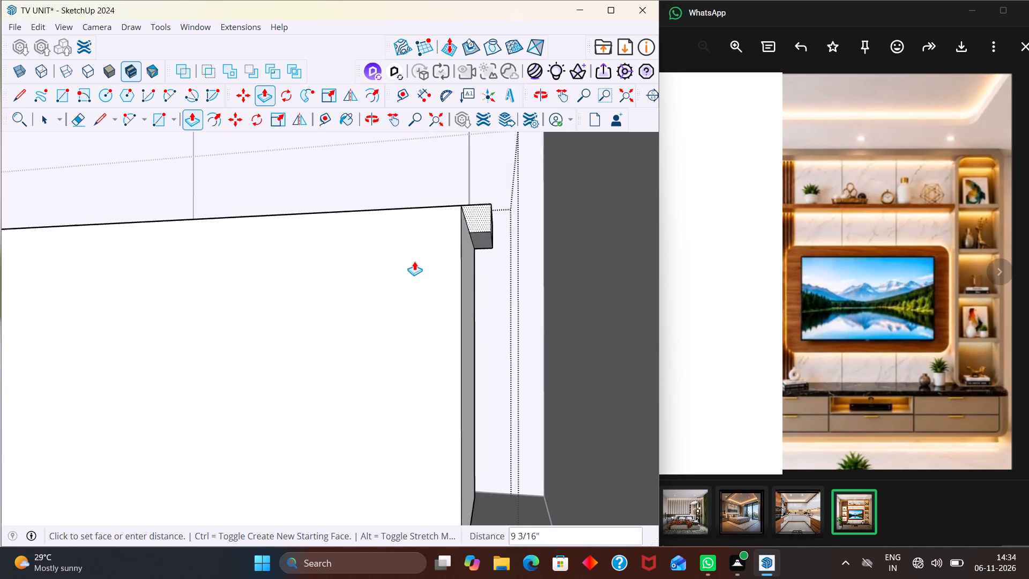
pyautogui.click(387, 251)
# Pull the countertop slab's left end face outward about 1 5/16" beyond the base cabinet's side.
pyautogui.scroll(-15, 451, 280)
pyautogui.scroll(-8, 352, 380)
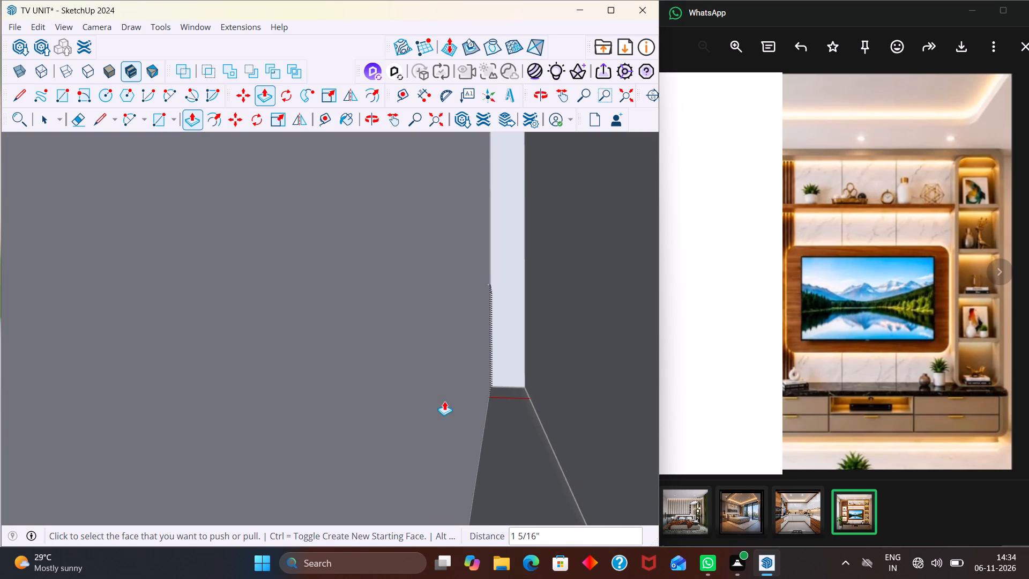
pyautogui.hotkey('shift', 'z')
pyautogui.scroll(-5, 481, 423)
pyautogui.scroll(10, 330, 387)
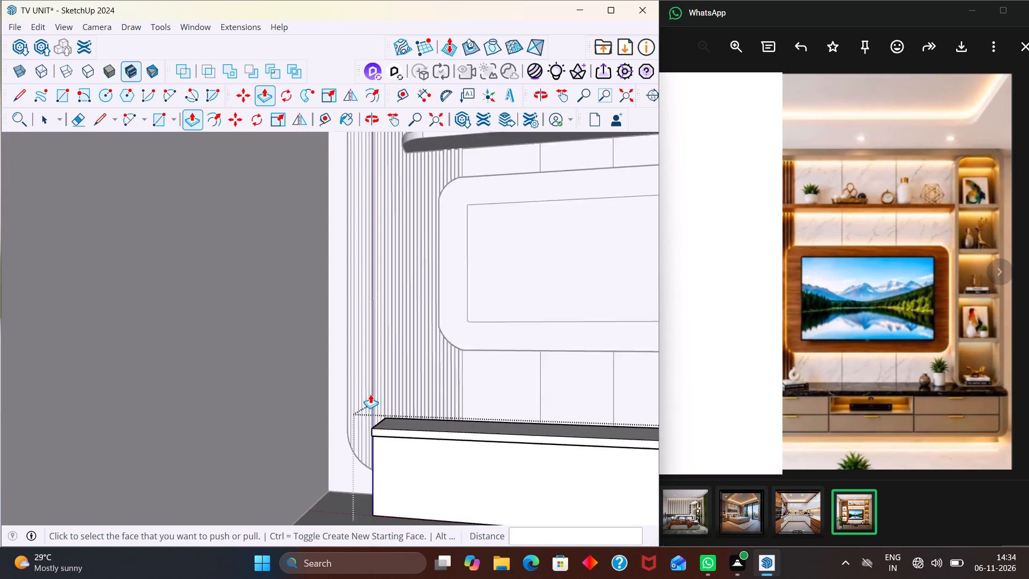
pyautogui.scroll(9, 370, 394)
pyautogui.moveTo(367, 457); pyautogui.dragTo(484, 441, button='middle')
pyautogui.scroll(2, 477, 443)
pyautogui.scroll(-4, 465, 441)
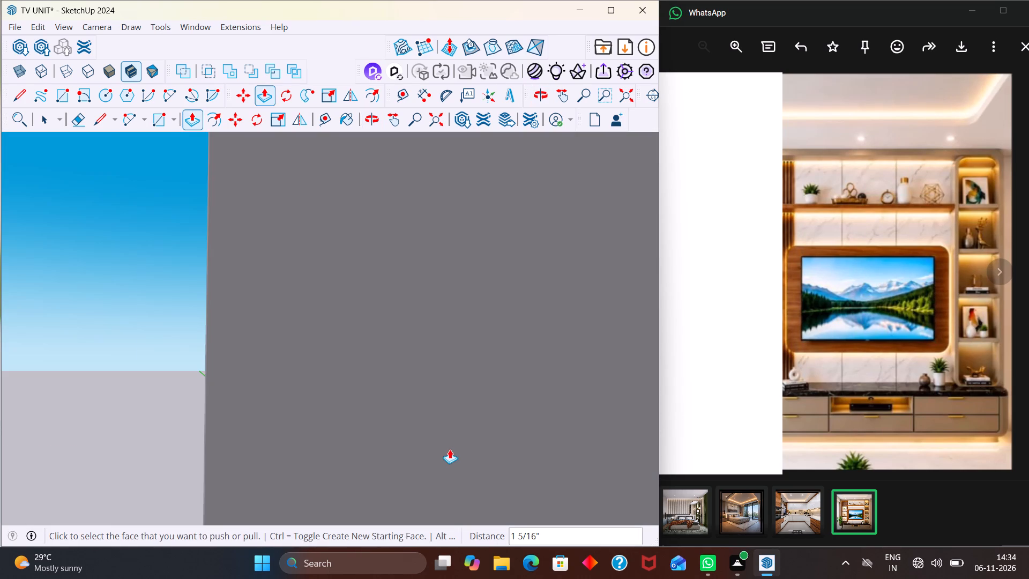
pyautogui.hotkey('shift', 'z')
pyautogui.scroll(3, 427, 439)
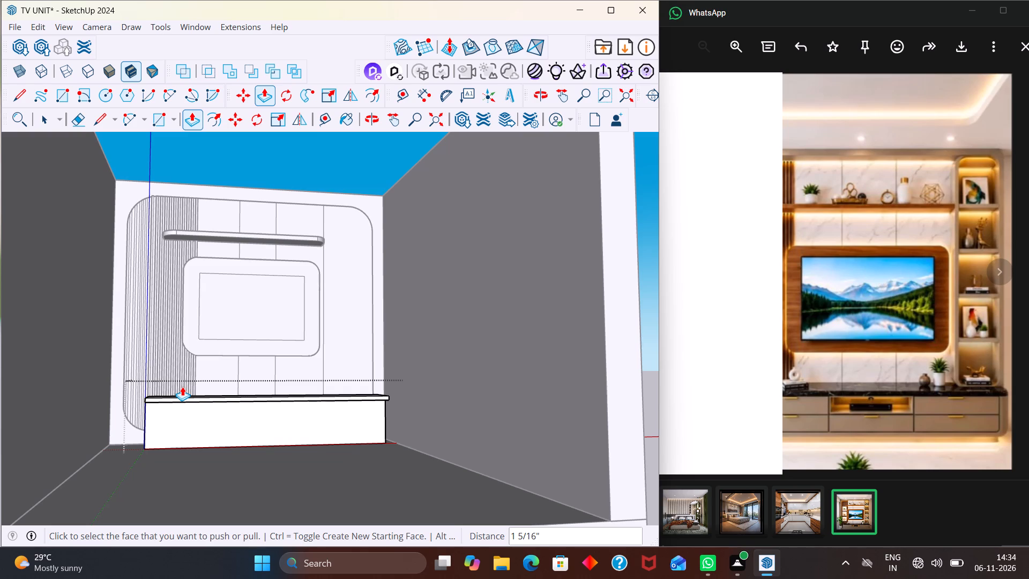
pyautogui.scroll(14, 104, 431)
pyautogui.moveTo(174, 388); pyautogui.dragTo(229, 418, button='middle')
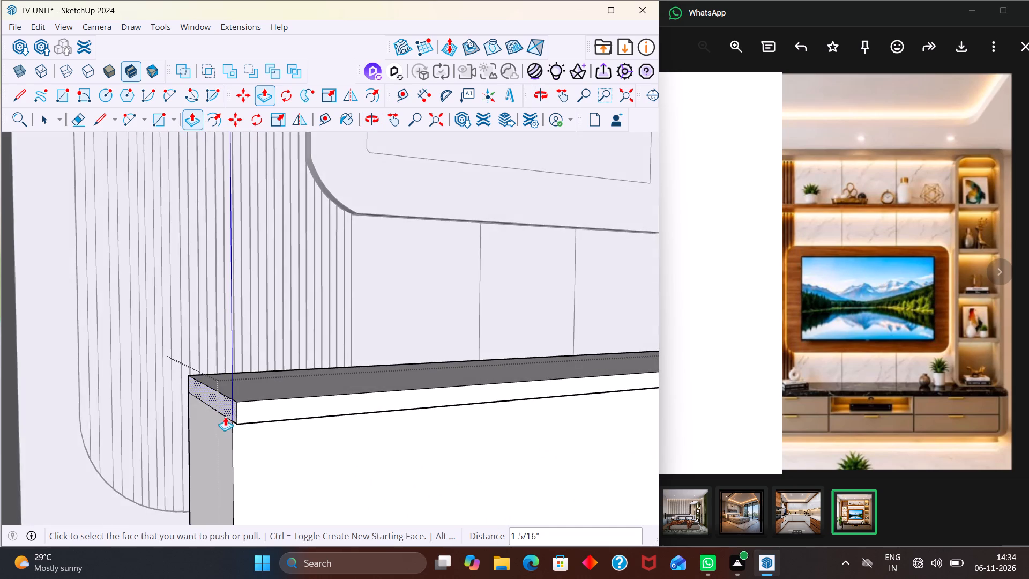
pyautogui.scroll(1, 224, 416)
pyautogui.click(220, 403)
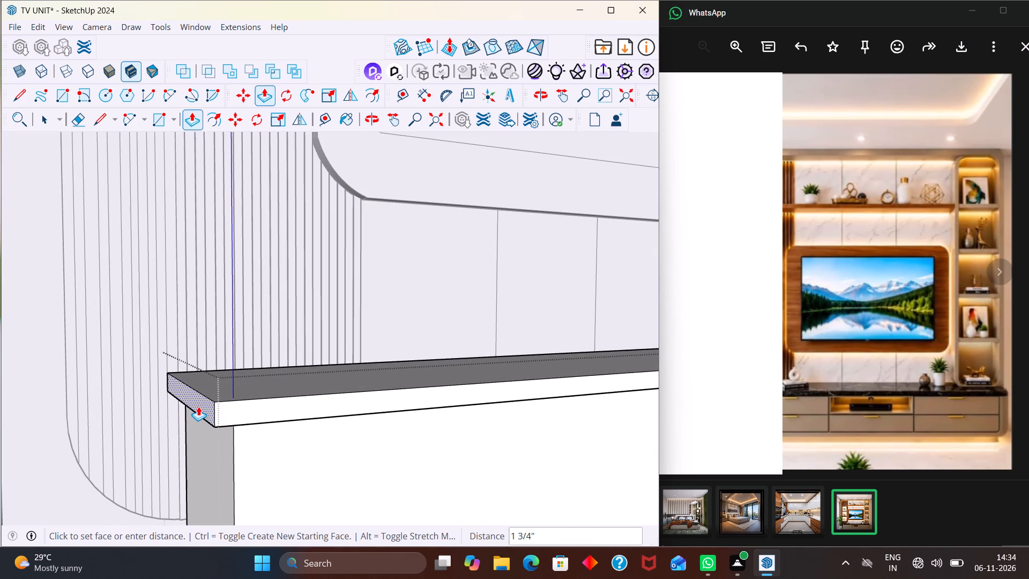
pyautogui.click(204, 410)
# Examine the countertop's overhang around the base cabinet from above, below and the front.
pyautogui.moveTo(253, 418); pyautogui.dragTo(279, 335, button='middle')
pyautogui.scroll(-2, 268, 366)
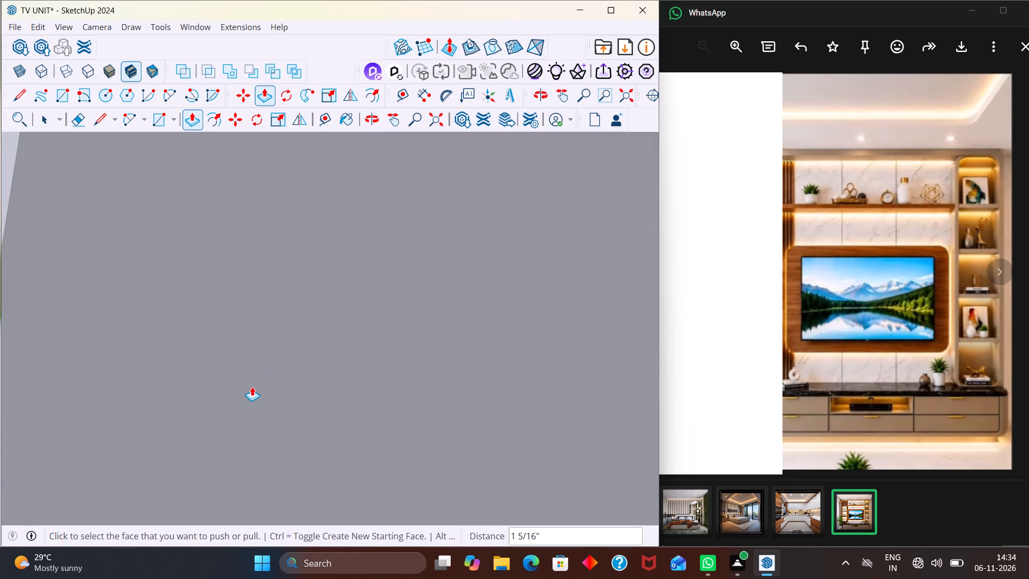
pyautogui.scroll(-3, 252, 387)
pyautogui.hotkey('shift', 'z')
pyautogui.scroll(6, 251, 397)
pyautogui.scroll(-5, 257, 456)
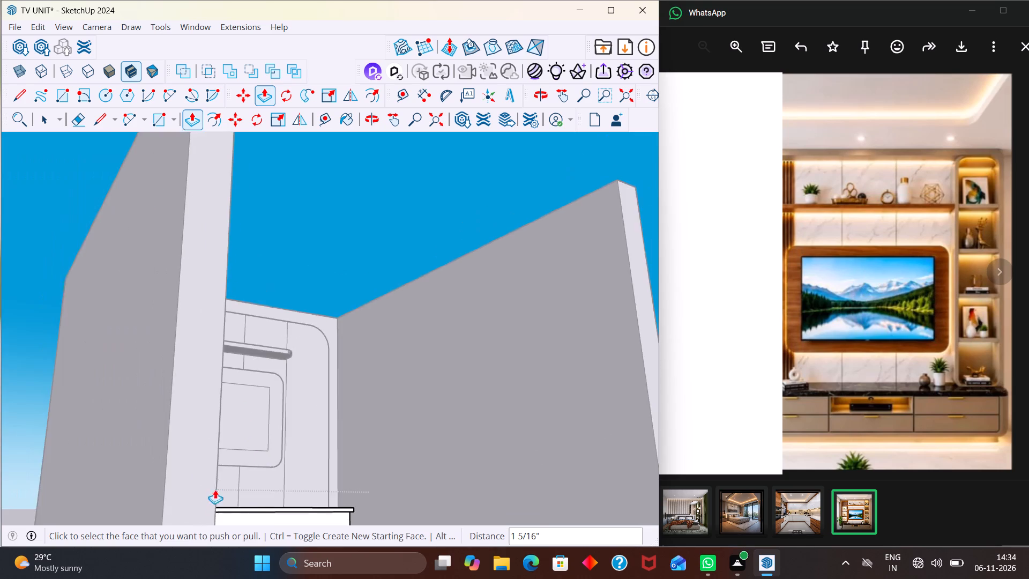
pyautogui.scroll(-3, 215, 489)
pyautogui.scroll(1, 227, 504)
pyautogui.moveTo(227, 504); pyautogui.dragTo(163, 541, button='middle')
pyautogui.scroll(10, 166, 558)
pyautogui.moveTo(173, 435); pyautogui.dragTo(172, 521, button='middle')
pyautogui.scroll(2, 174, 550)
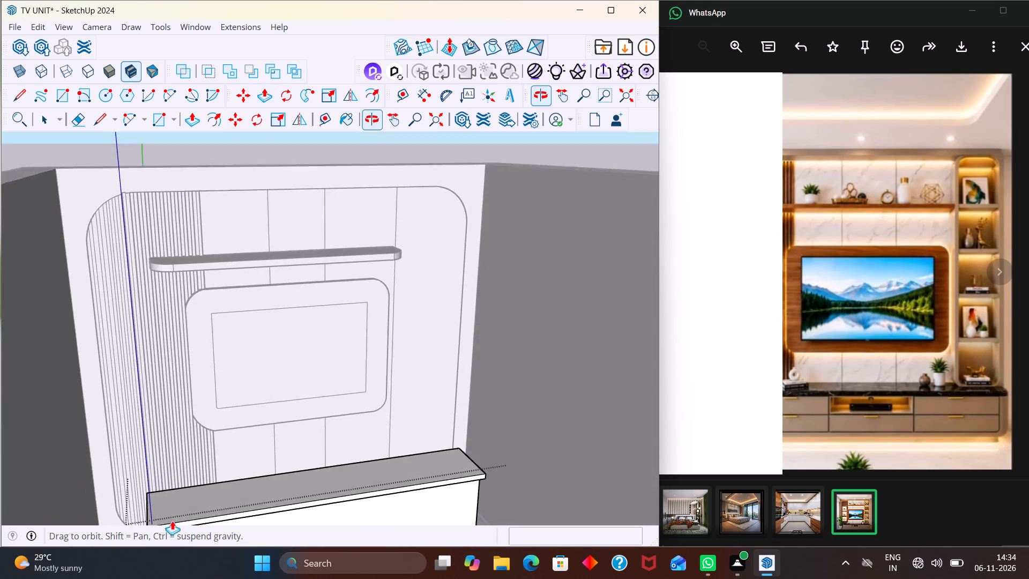
pyautogui.moveTo(172, 521); pyautogui.dragTo(173, 528, button='middle')
pyautogui.scroll(1, 172, 521)
pyautogui.scroll(-11, 171, 488)
pyautogui.scroll(14, 217, 489)
pyautogui.moveTo(184, 489); pyautogui.dragTo(226, 481, button='middle')
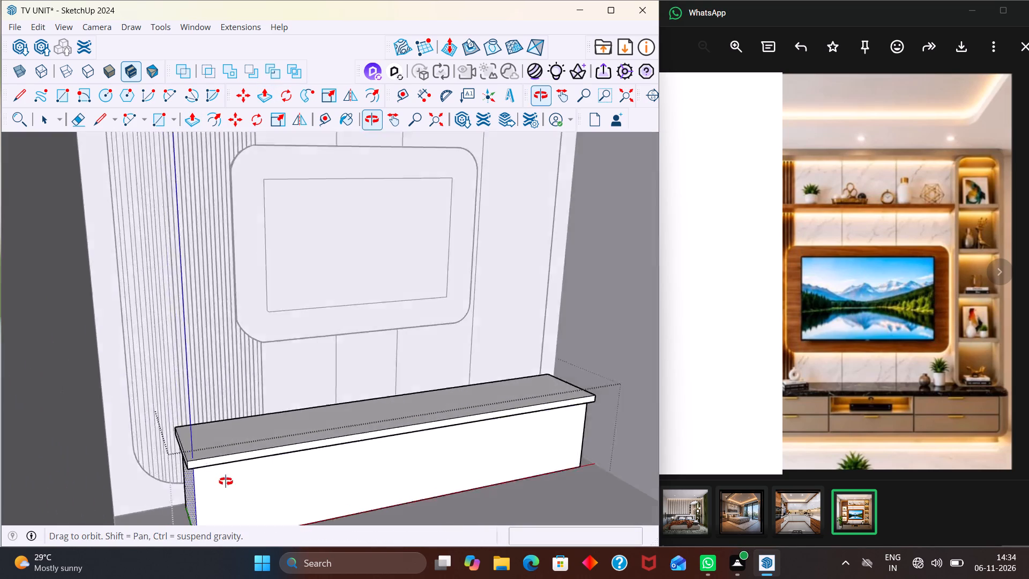
pyautogui.moveTo(226, 481); pyautogui.dragTo(220, 480, button='middle')
pyautogui.hotkey('shift', 'z')
pyautogui.scroll(-1, 219, 481)
pyautogui.moveTo(219, 482); pyautogui.dragTo(146, 500, button='middle')
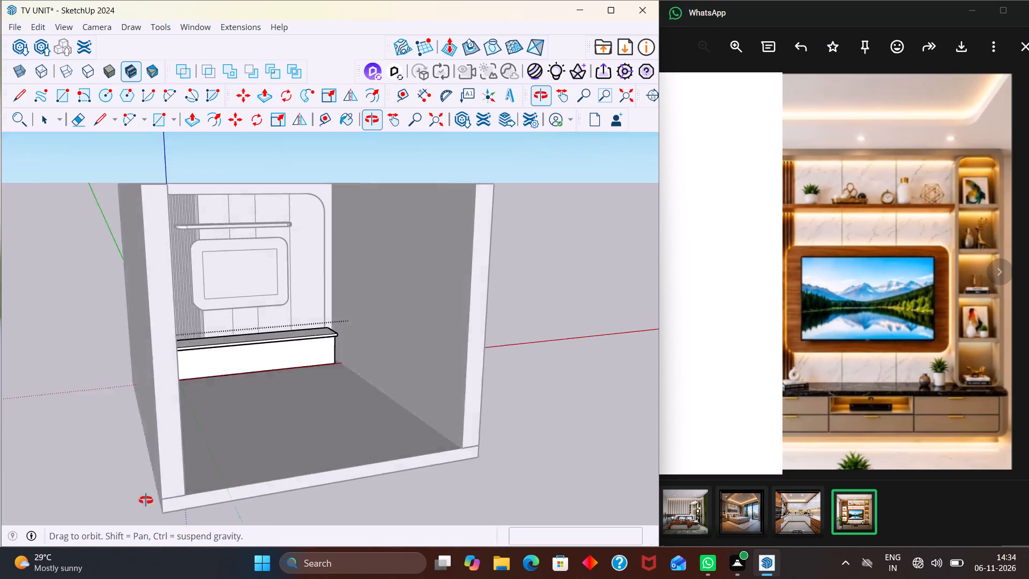
pyautogui.moveTo(146, 500); pyautogui.dragTo(122, 506, button='middle')
pyautogui.moveTo(203, 466); pyautogui.dragTo(212, 337, button='middle')
pyautogui.keyDown('shift'); pyautogui.scroll(1, 229, 379); pyautogui.keyUp('shift')
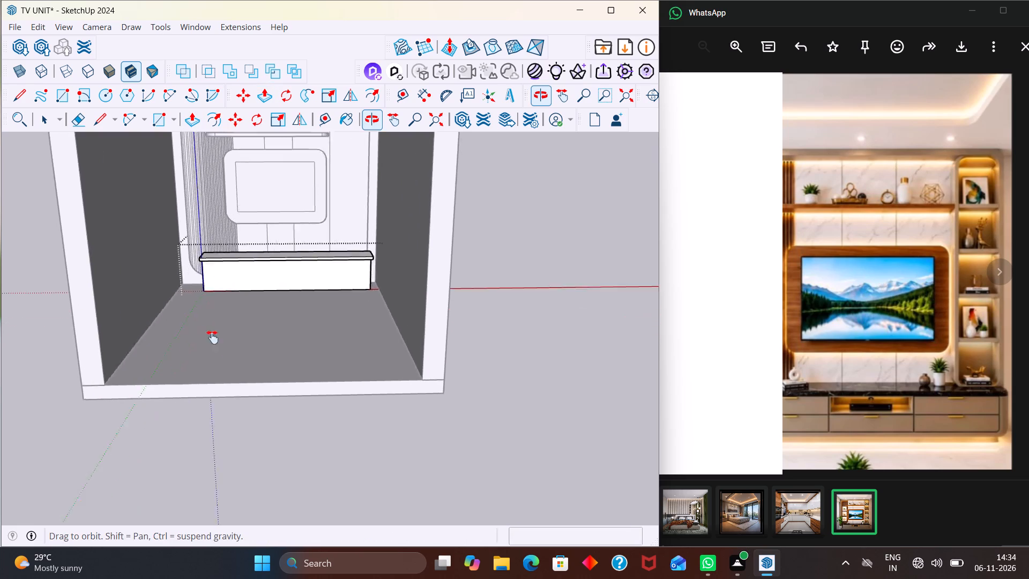
pyautogui.moveTo(212, 337); pyautogui.dragTo(213, 339, button='middle')
pyautogui.keyDown('shift'); pyautogui.moveTo(215, 325); pyautogui.dragTo(339, 447, button='middle'); pyautogui.keyUp('shift')
pyautogui.scroll(3, 273, 282)
pyautogui.moveTo(324, 354); pyautogui.dragTo(318, 357, button='middle')
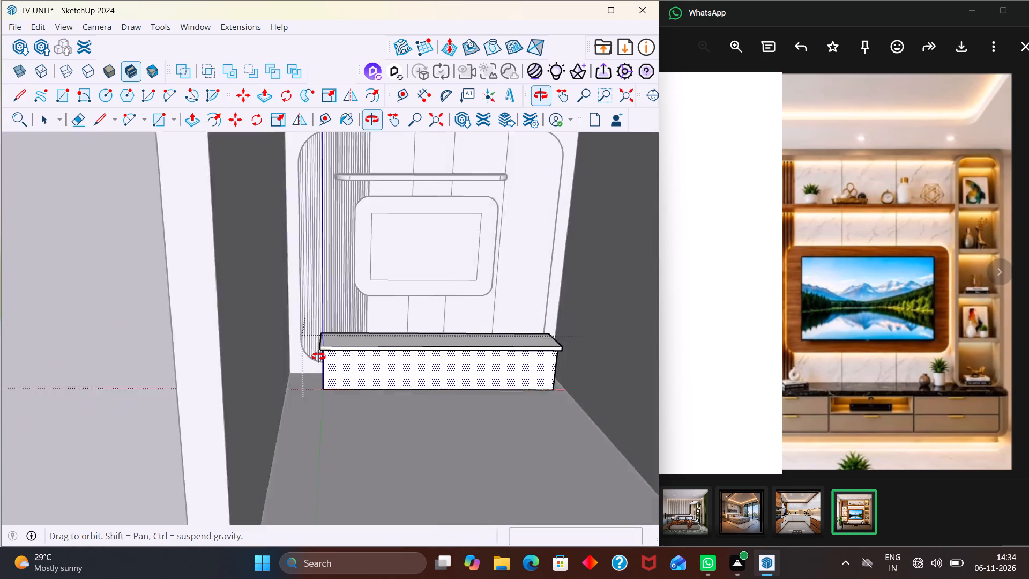
pyautogui.moveTo(318, 357); pyautogui.dragTo(323, 347, button='middle')
pyautogui.scroll(8, 323, 347)
pyautogui.moveTo(337, 344); pyautogui.dragTo(345, 321, button='middle')
pyautogui.scroll(2, 349, 326)
pyautogui.moveTo(293, 372); pyautogui.dragTo(279, 307, button='middle')
pyautogui.scroll(1, 279, 321)
pyautogui.moveTo(311, 347); pyautogui.dragTo(290, 318, button='middle')
pyautogui.scroll(-13, 300, 293)
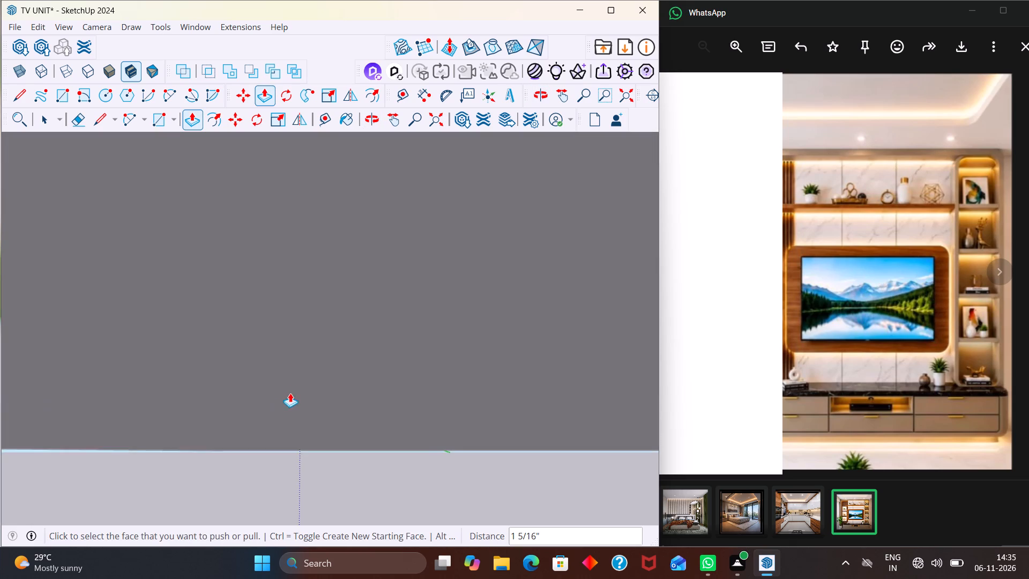
pyautogui.scroll(-20, 290, 393)
pyautogui.scroll(-9, 290, 393)
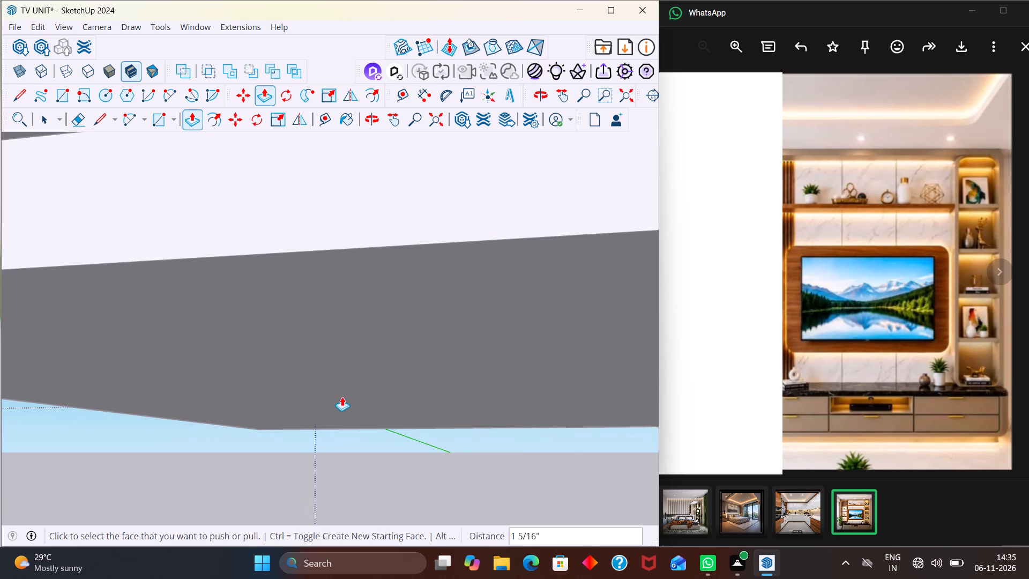
pyautogui.hotkey('shift', 'z')
pyautogui.scroll(-5, 344, 404)
pyautogui.moveTo(349, 447); pyautogui.dragTo(353, 494, button='middle')
pyautogui.scroll(2, 347, 417)
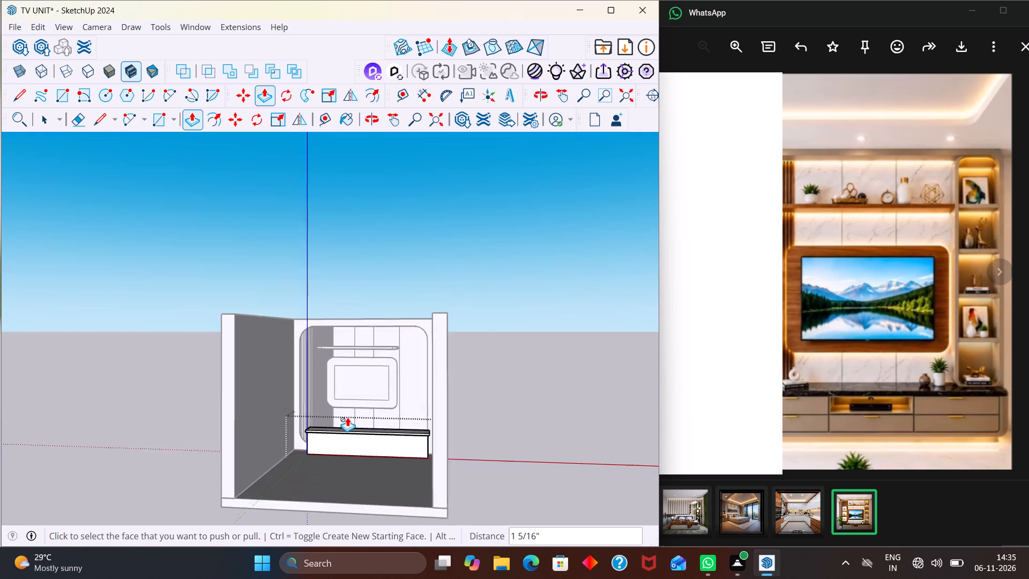
pyautogui.scroll(1, 347, 417)
# Finish editing the base cabinet group and return to the whole model.
pyautogui.click(526, 425)
pyautogui.press('space')
pyautogui.click(508, 418)
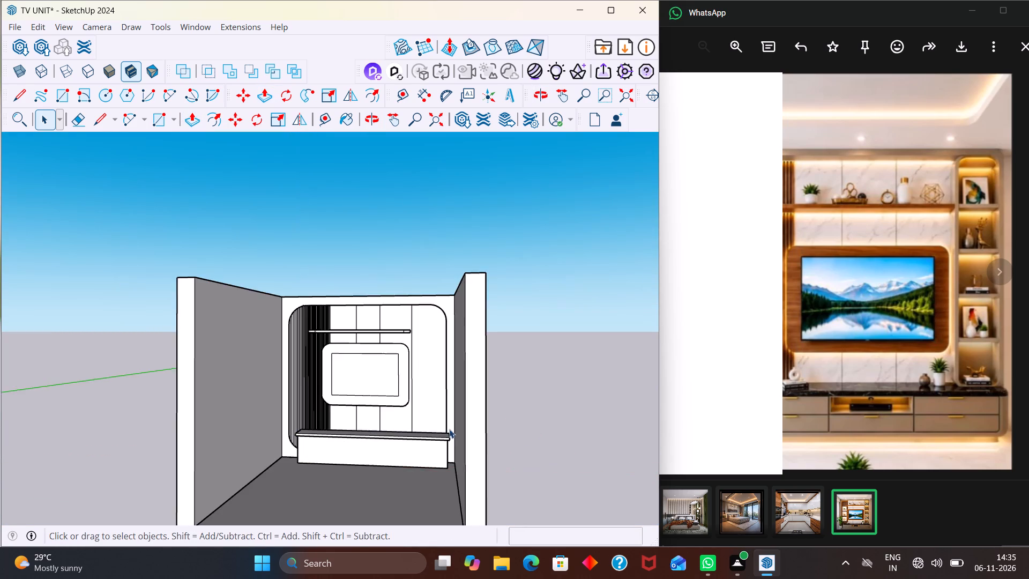
# Examine the plain wall panel beside the shelf and TV panel, checking which face it forms.
pyautogui.scroll(2, 402, 417)
pyautogui.moveTo(399, 414); pyautogui.dragTo(416, 445, button='middle')
pyautogui.scroll(2, 317, 323)
pyautogui.moveTo(365, 362); pyautogui.dragTo(359, 362, button='middle')
pyautogui.scroll(1, 420, 336)
pyautogui.moveTo(434, 345); pyautogui.dragTo(442, 342, button='middle')
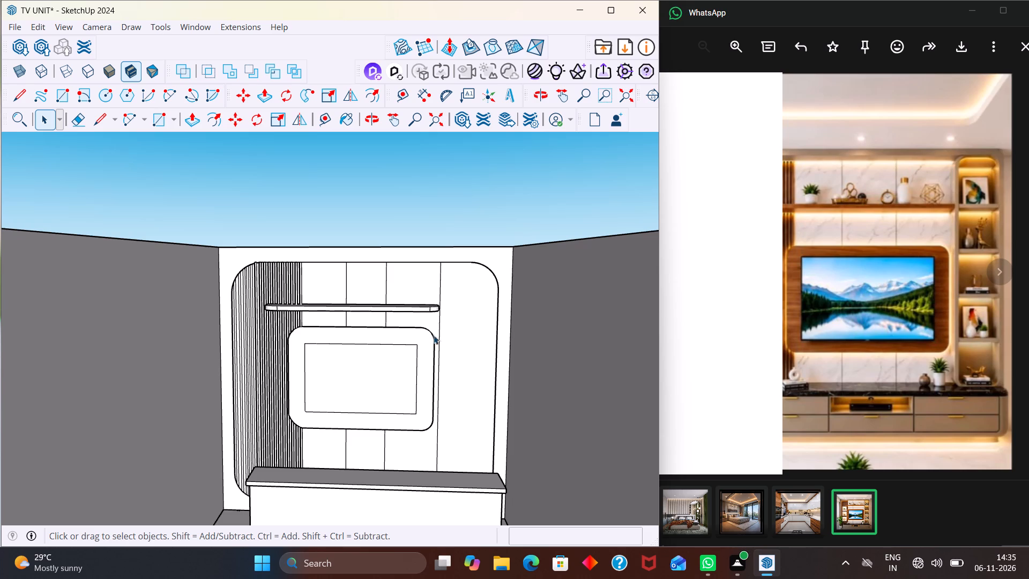
pyautogui.scroll(6, 449, 257)
pyautogui.click(459, 278)
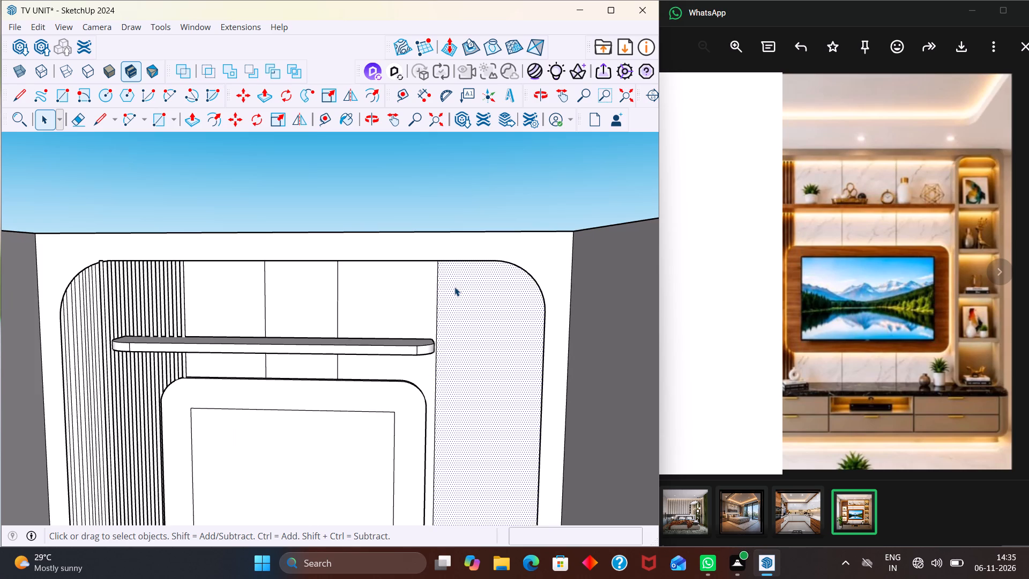
pyautogui.scroll(-1, 454, 287)
pyautogui.press('Escape')
pyautogui.press('space')
pyautogui.scroll(-2, 443, 301)
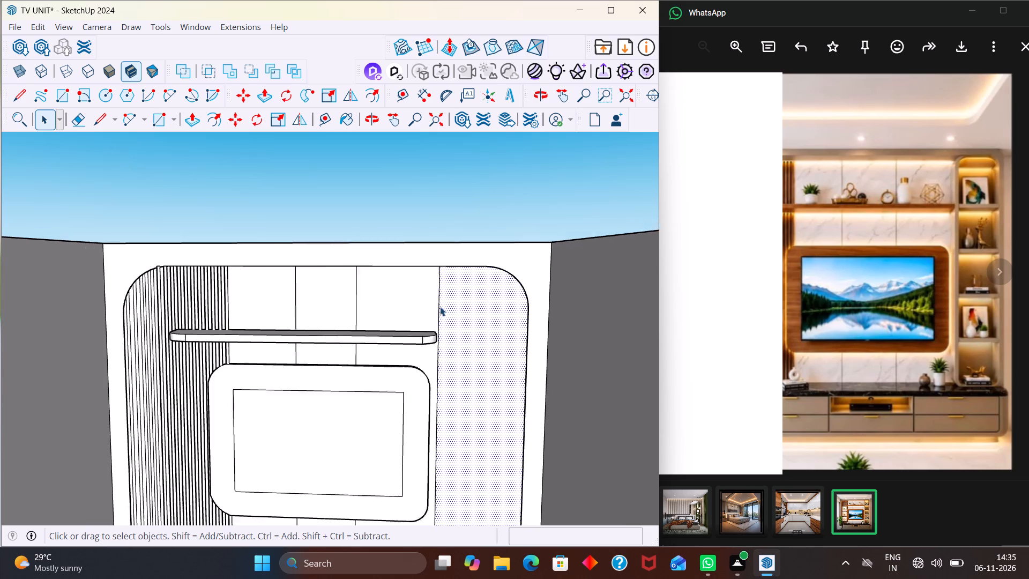
pyautogui.scroll(-2, 440, 307)
pyautogui.click(439, 309)
pyautogui.click(446, 217)
# Inspect the upper edge and depth of the divided back panels above the shelf, comparing them with the reference photo.
pyautogui.moveTo(441, 288); pyautogui.dragTo(414, 308, button='middle')
pyautogui.scroll(6, 442, 301)
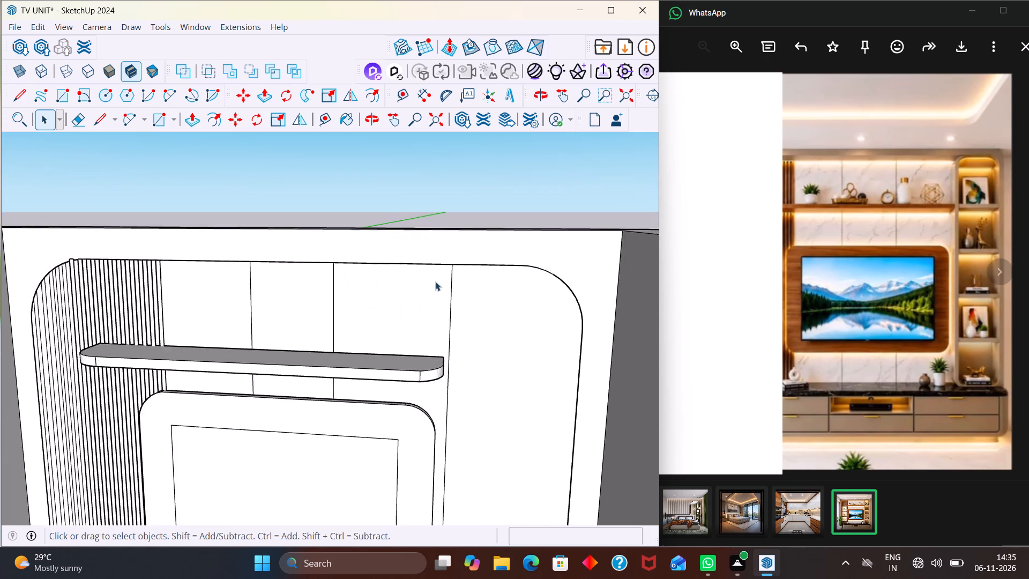
pyautogui.moveTo(430, 286); pyautogui.dragTo(341, 339, button='middle')
pyautogui.scroll(9, 367, 303)
pyautogui.moveTo(386, 292); pyautogui.dragTo(263, 373, button='middle')
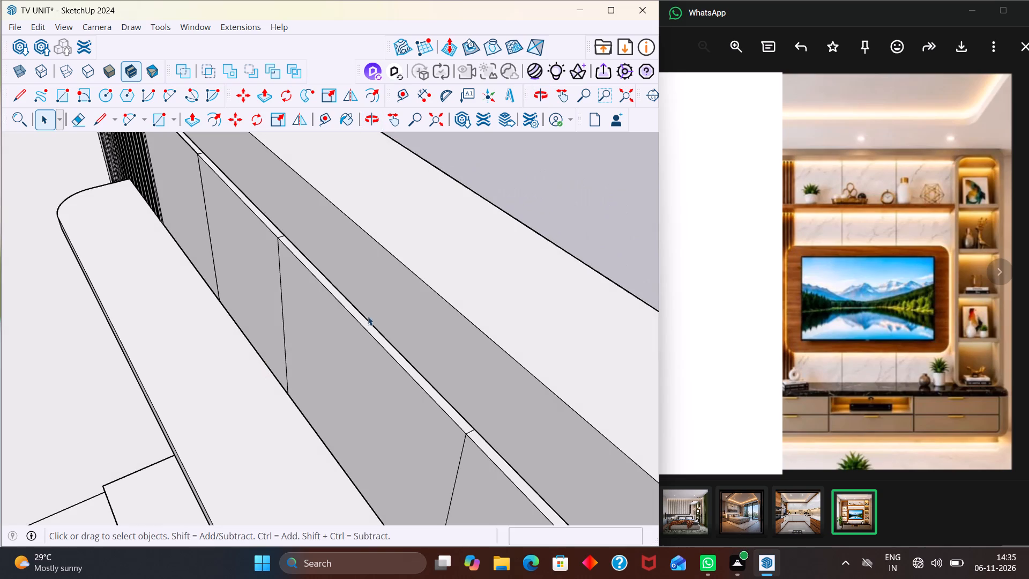
pyautogui.click(354, 330)
pyautogui.scroll(4, 355, 329)
pyautogui.moveTo(357, 331); pyautogui.dragTo(380, 335, button='middle')
pyautogui.moveTo(394, 342); pyautogui.dragTo(426, 337, button='middle')
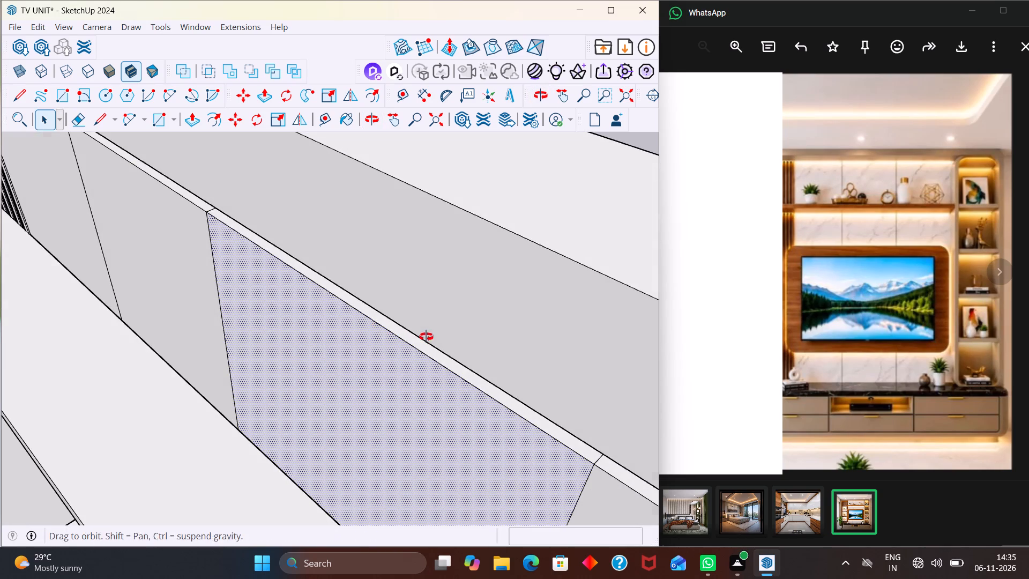
pyautogui.moveTo(426, 337); pyautogui.dragTo(426, 336, button='middle')
pyautogui.scroll(-3, 442, 298)
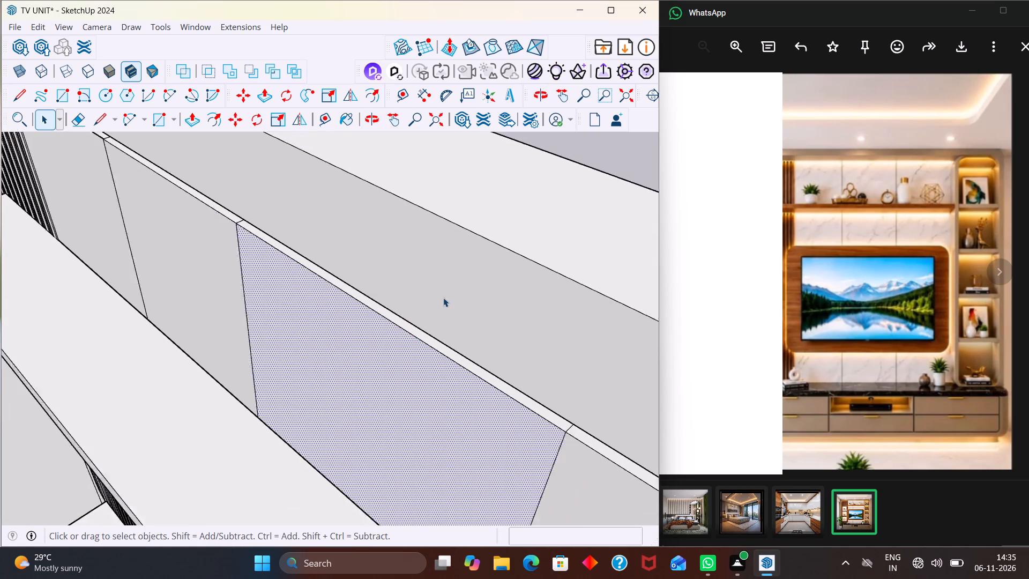
pyautogui.scroll(-8, 443, 298)
pyautogui.press('space')
pyautogui.scroll(-1, 445, 376)
pyautogui.moveTo(453, 374); pyautogui.dragTo(591, 318, button='middle')
pyautogui.scroll(-5, 451, 185)
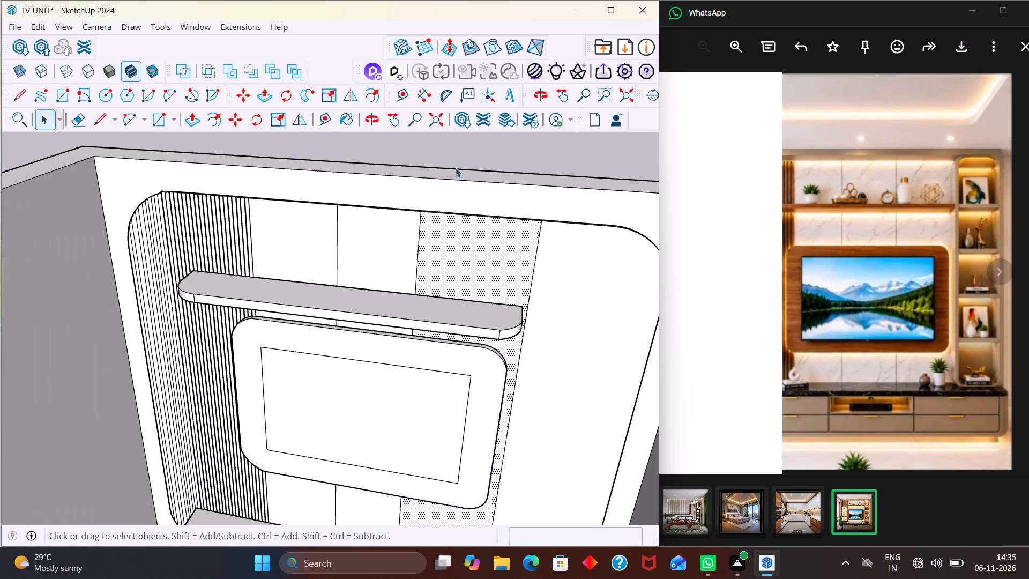
pyautogui.click(461, 159)
pyautogui.scroll(-1, 725, 202)
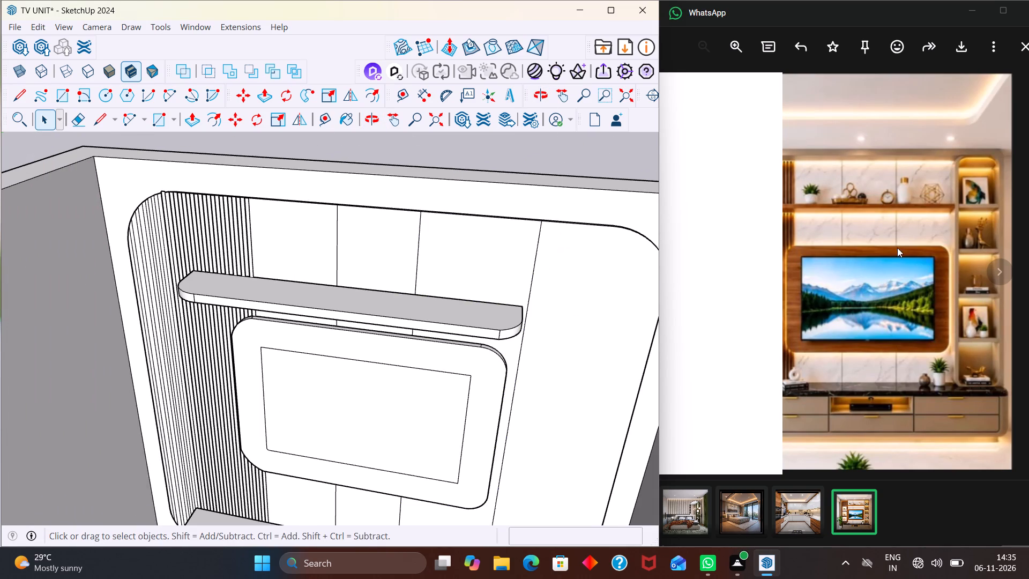
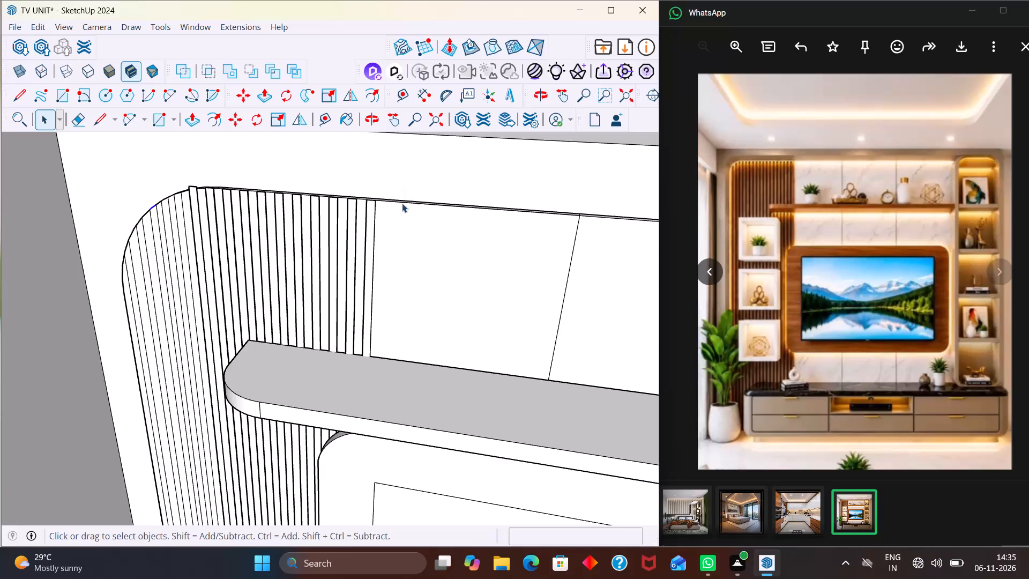
# Inspect the upper border edges of the divided back panels, selecting the segments in turn up to the rounded corner.
pyautogui.moveTo(401, 205); pyautogui.dragTo(389, 296, button='middle')
pyautogui.scroll(3, 409, 239)
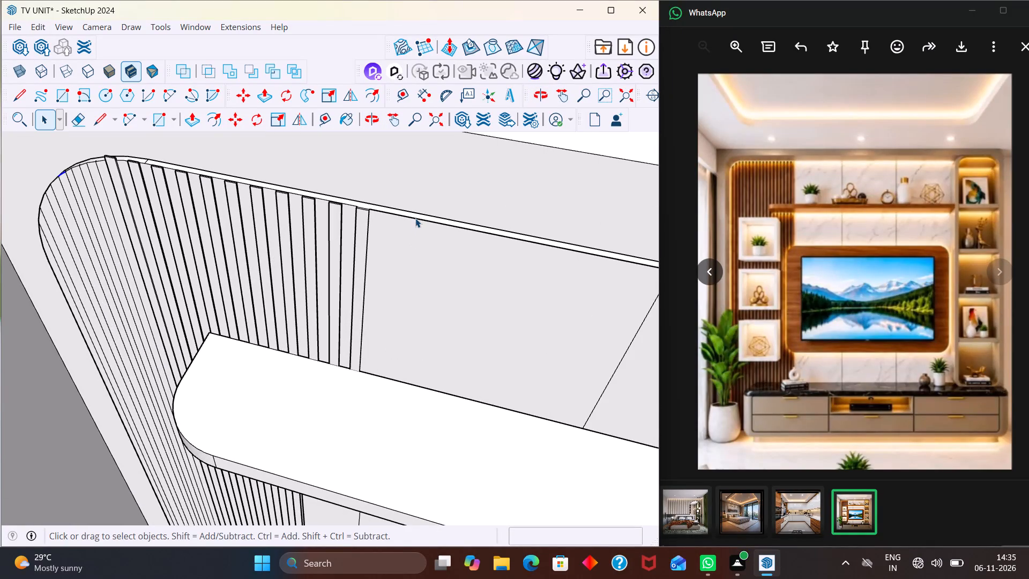
pyautogui.click(415, 218)
pyautogui.scroll(-14, 403, 221)
pyautogui.moveTo(476, 240); pyautogui.dragTo(501, 244, button='middle')
pyautogui.scroll(11, 499, 243)
pyautogui.keyDown('shift'); pyautogui.click(506, 246); pyautogui.keyUp('shift')
pyautogui.keyDown('shift'); pyautogui.scroll(-7, 479, 251); pyautogui.keyUp('shift')
pyautogui.keyDown('shift'); pyautogui.scroll(1, 465, 263); pyautogui.keyUp('shift')
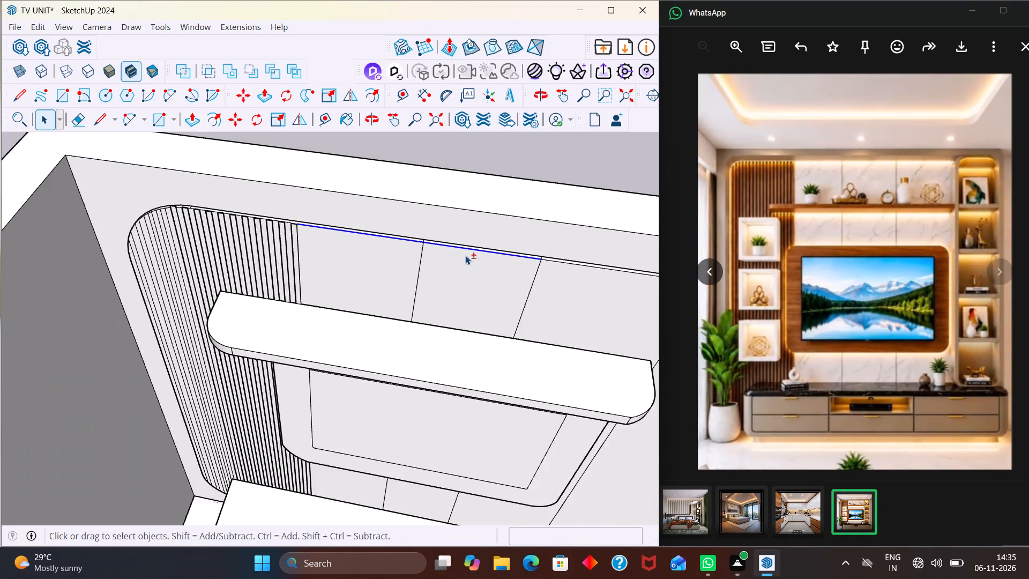
pyautogui.keyDown('shift'); pyautogui.scroll(-3, 467, 255); pyautogui.keyUp('shift')
pyautogui.keyDown('shift'); pyautogui.scroll(7, 557, 249); pyautogui.keyUp('shift')
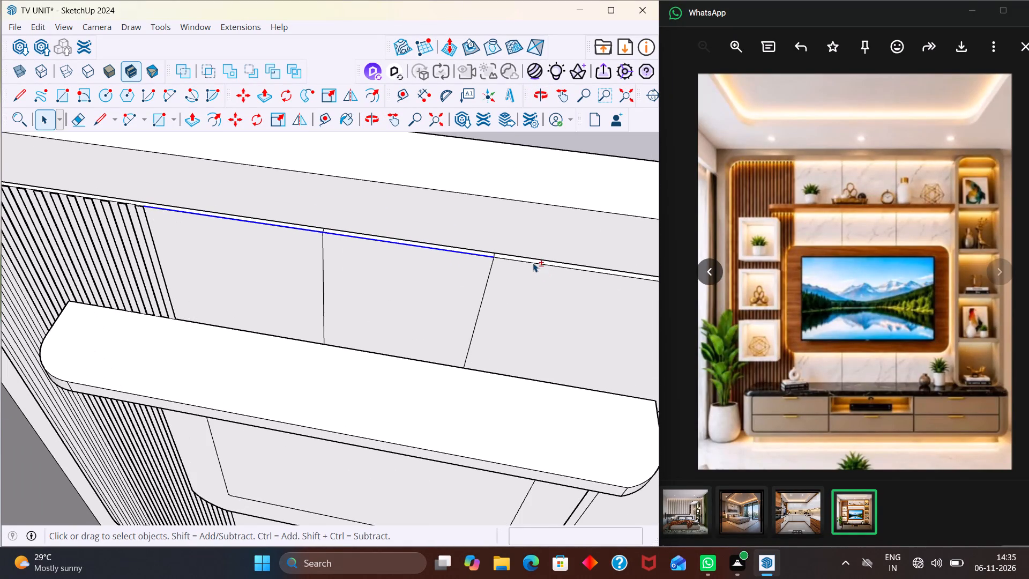
pyautogui.keyDown('shift'); pyautogui.click(533, 262); pyautogui.keyUp('shift')
pyautogui.keyDown('shift'); pyautogui.scroll(1, 523, 249); pyautogui.keyUp('shift')
pyautogui.keyDown('shift'); pyautogui.scroll(-11, 521, 248); pyautogui.keyUp('shift')
pyautogui.keyDown('shift'); pyautogui.moveTo(603, 302); pyautogui.dragTo(435, 291, button='middle'); pyautogui.keyUp('shift')
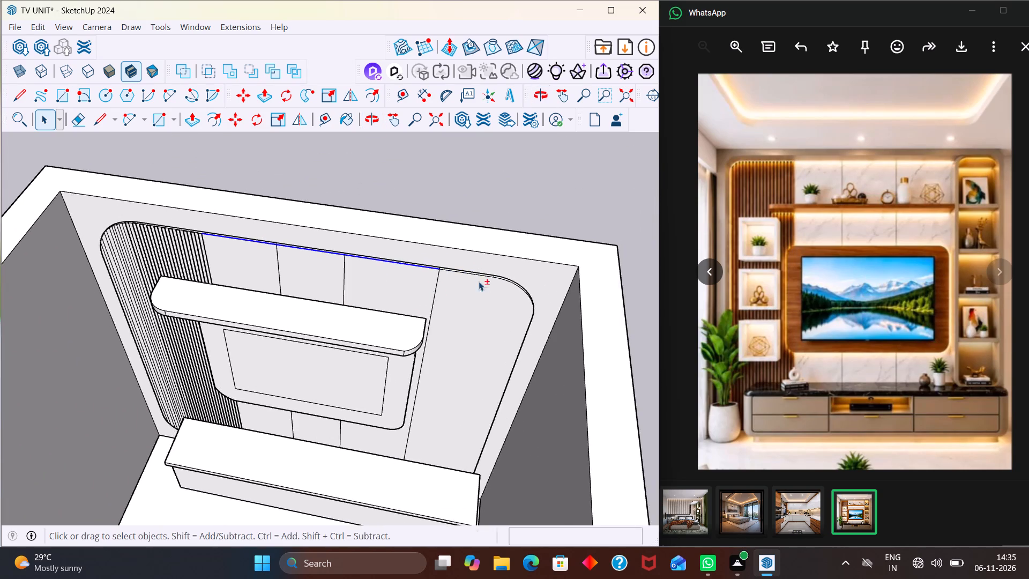
pyautogui.keyDown('shift'); pyautogui.scroll(7, 533, 266); pyautogui.keyUp('shift')
pyautogui.keyDown('shift'); pyautogui.click(431, 262); pyautogui.keyUp('shift')
pyautogui.keyDown('shift'); pyautogui.scroll(-4, 442, 262); pyautogui.keyUp('shift')
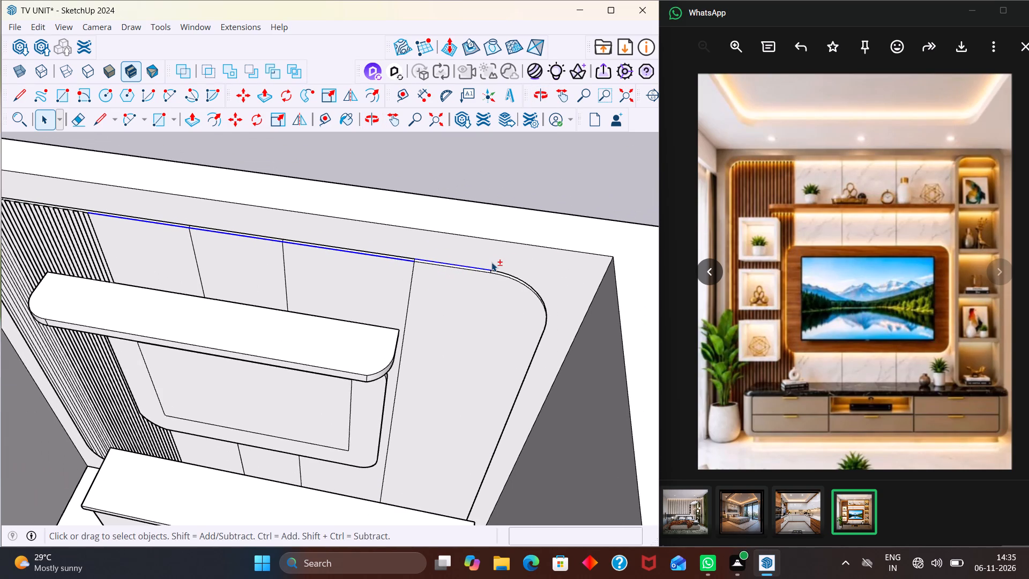
pyautogui.hotkey('shift', 'z')
pyautogui.press('space')
pyautogui.click(555, 244)
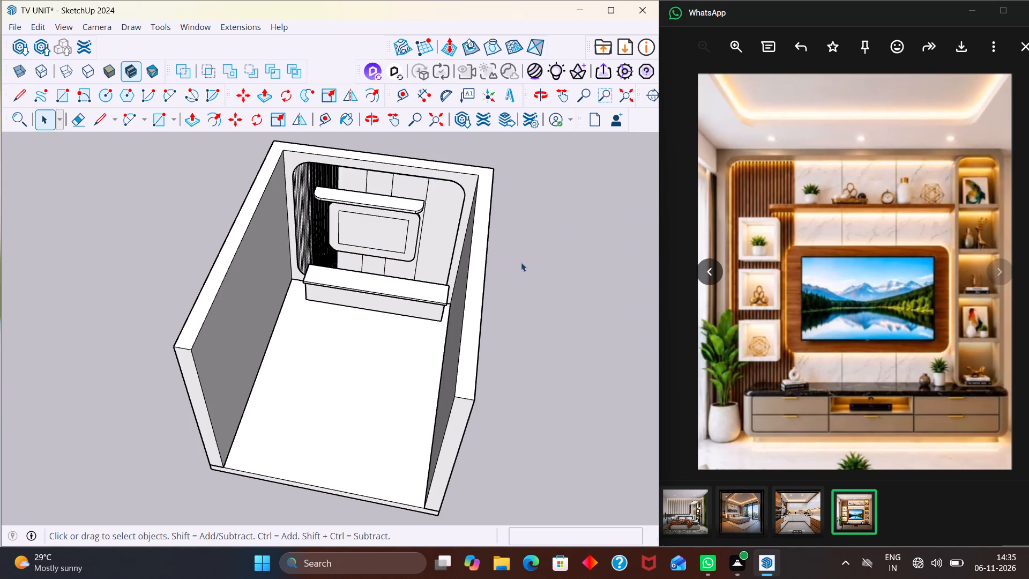
# Examine the plain wall panel beside the shelf and TV panel and which back panel geometry it connects to.
pyautogui.moveTo(515, 268); pyautogui.dragTo(405, 218, button='middle')
pyautogui.scroll(3, 405, 218)
pyautogui.moveTo(463, 232); pyautogui.dragTo(409, 197, button='middle')
pyautogui.scroll(3, 400, 185)
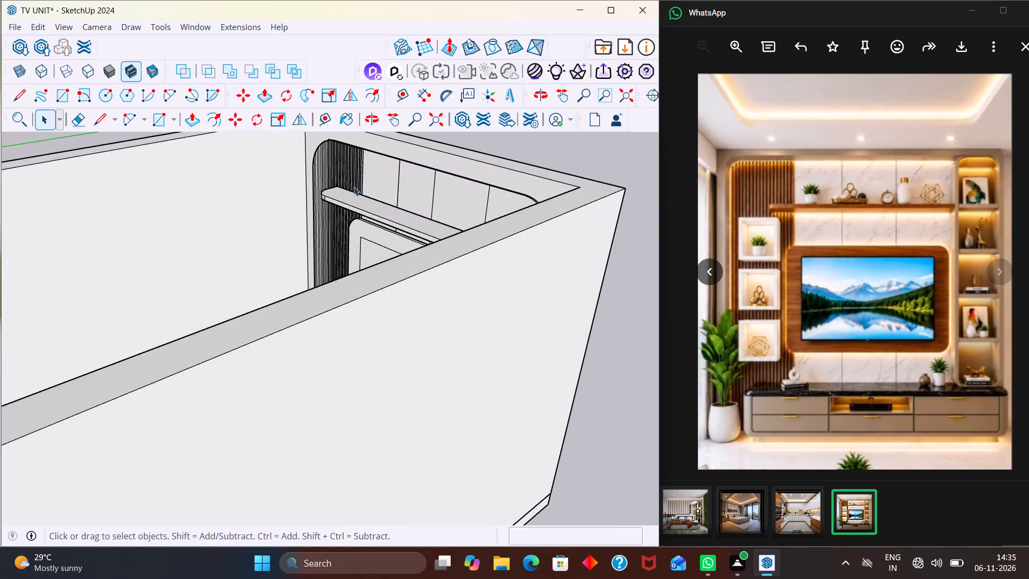
pyautogui.moveTo(343, 198); pyautogui.dragTo(432, 187, button='middle')
pyautogui.scroll(3, 436, 194)
pyautogui.scroll(-1, 472, 224)
pyautogui.moveTo(476, 224); pyautogui.dragTo(513, 221, button='middle')
pyautogui.scroll(2, 510, 224)
pyautogui.tripleClick(564, 205)
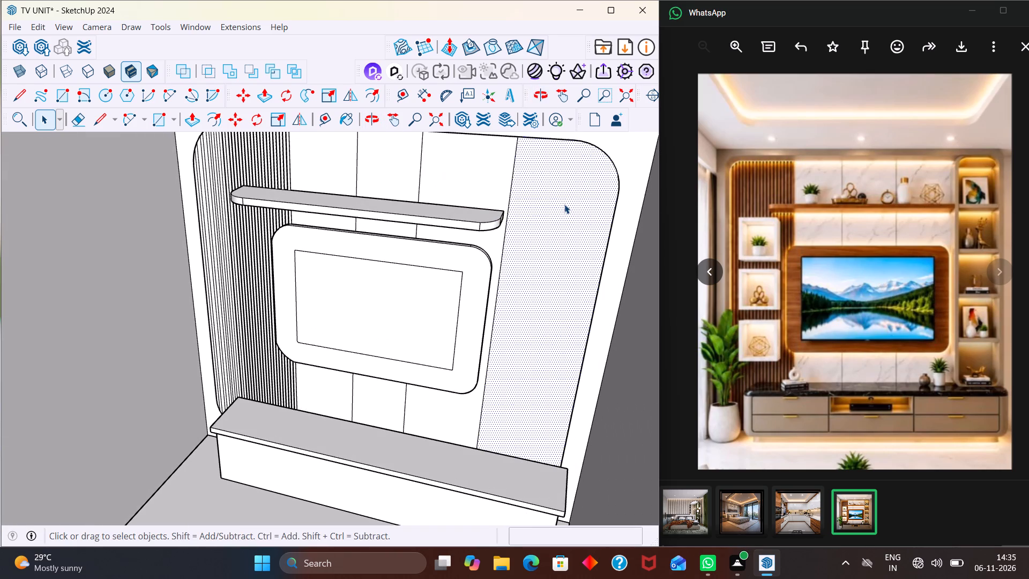
pyautogui.scroll(-4, 565, 209)
pyautogui.tripleClick(549, 218)
pyautogui.scroll(-4, 548, 219)
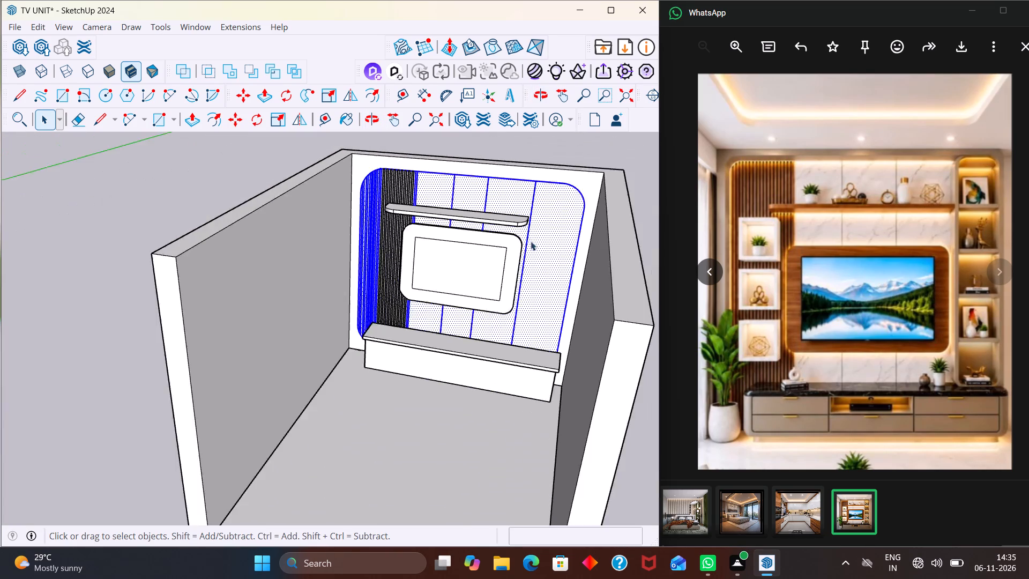
pyautogui.scroll(-7, 531, 241)
pyautogui.click(524, 268)
pyautogui.click(602, 293)
pyautogui.click(473, 228)
pyautogui.click(478, 225)
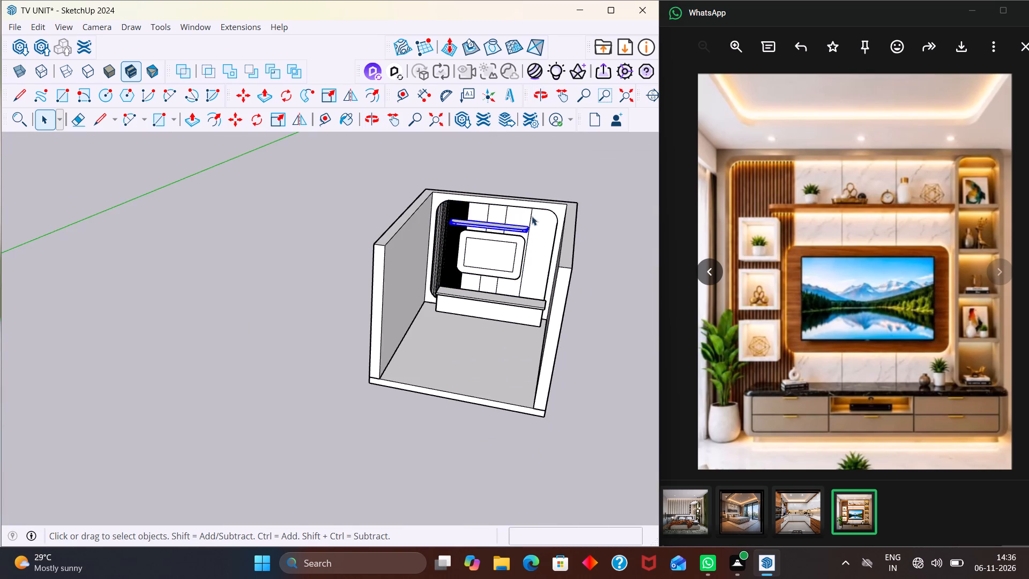
# Offset the outline of the plain wall panel beside the TV inward by about 2 7/8".
pyautogui.click(550, 214)
pyautogui.tripleClick(550, 218)
pyautogui.tripleClick(547, 220)
pyautogui.tripleClick(543, 215)
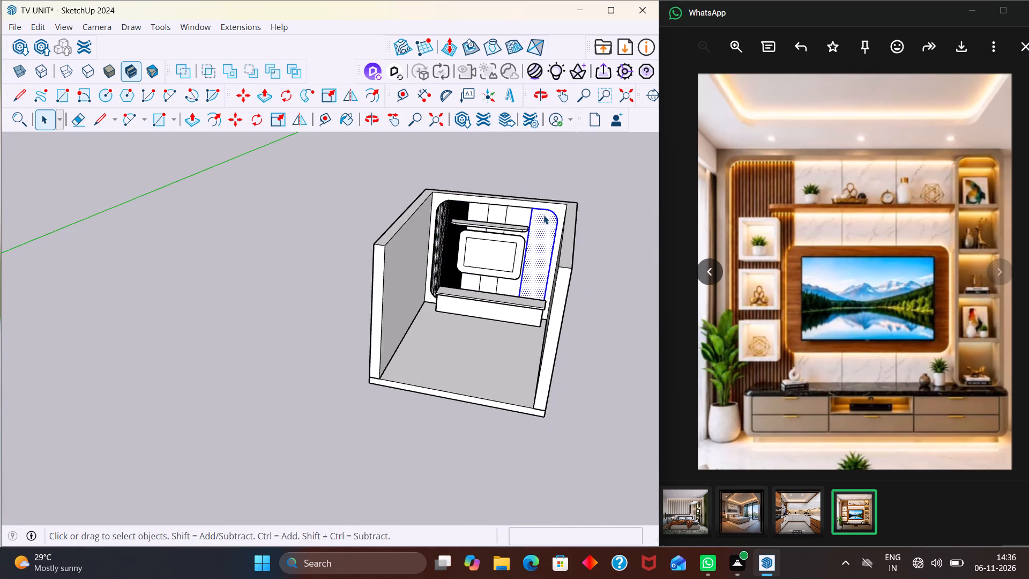
pyautogui.scroll(9, 543, 216)
pyautogui.press('f')
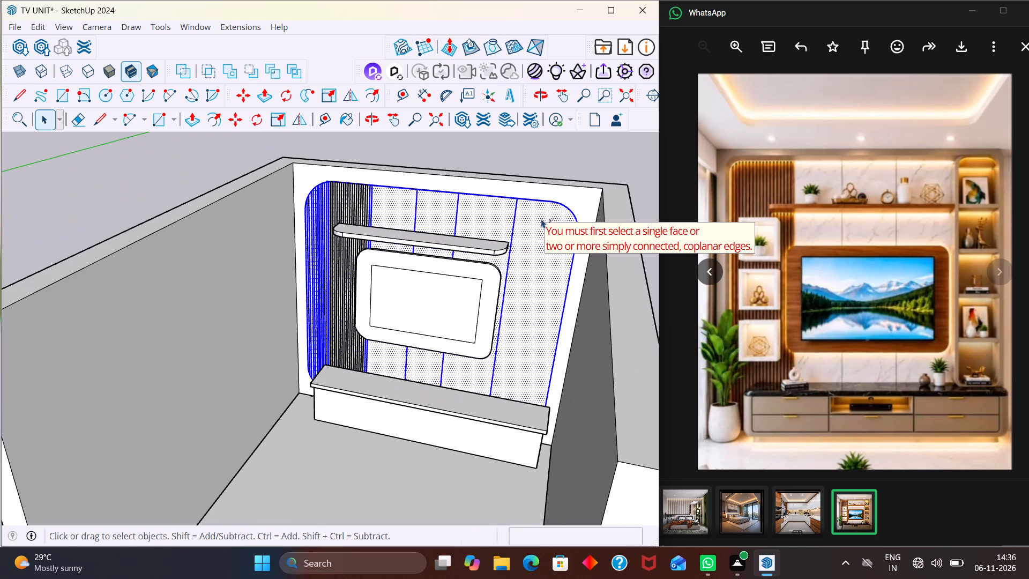
pyautogui.click(554, 256)
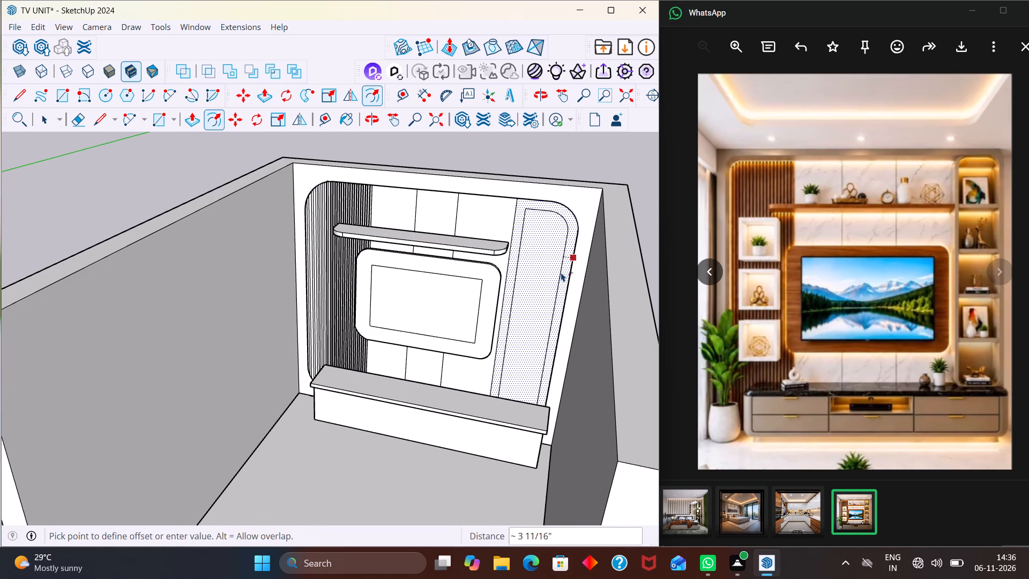
pyautogui.click(563, 272)
pyautogui.press('space')
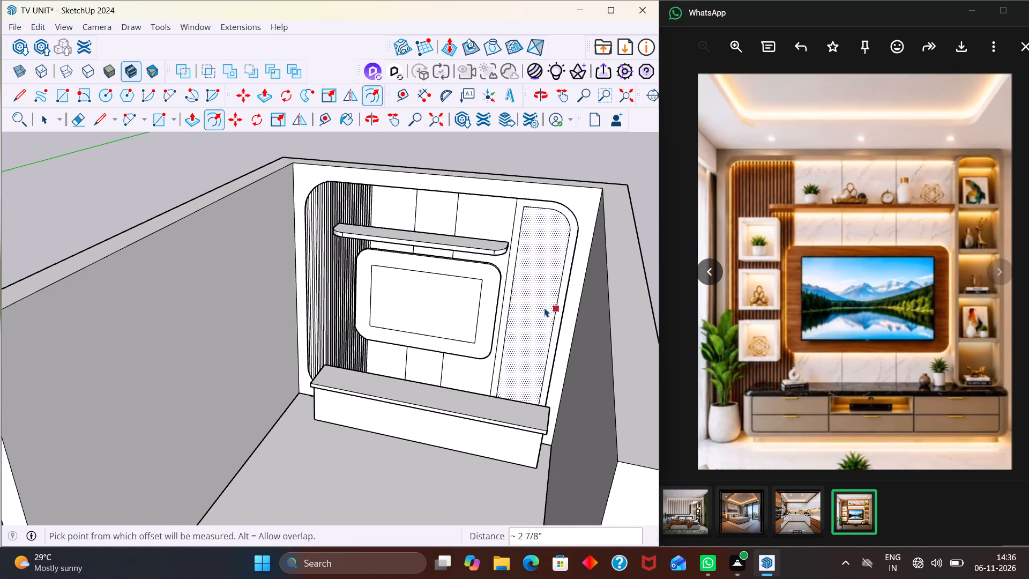
# Pull the inset face of the plain wall panel out about 10 1/8" to form a tall side column.
pyautogui.moveTo(544, 307); pyautogui.dragTo(603, 331, button='middle')
pyautogui.scroll(6, 614, 281)
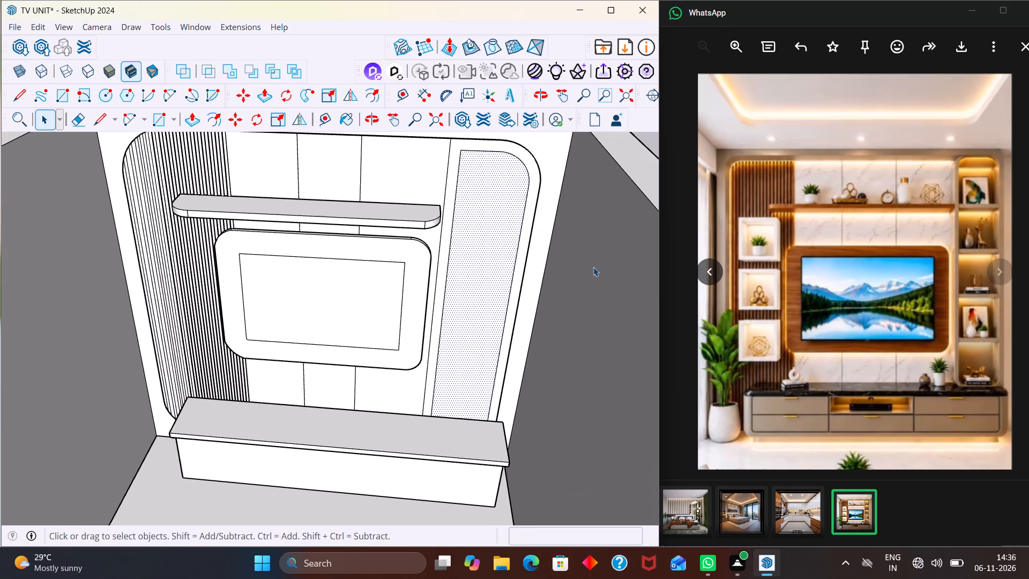
pyautogui.press('p')
pyautogui.click(495, 266)
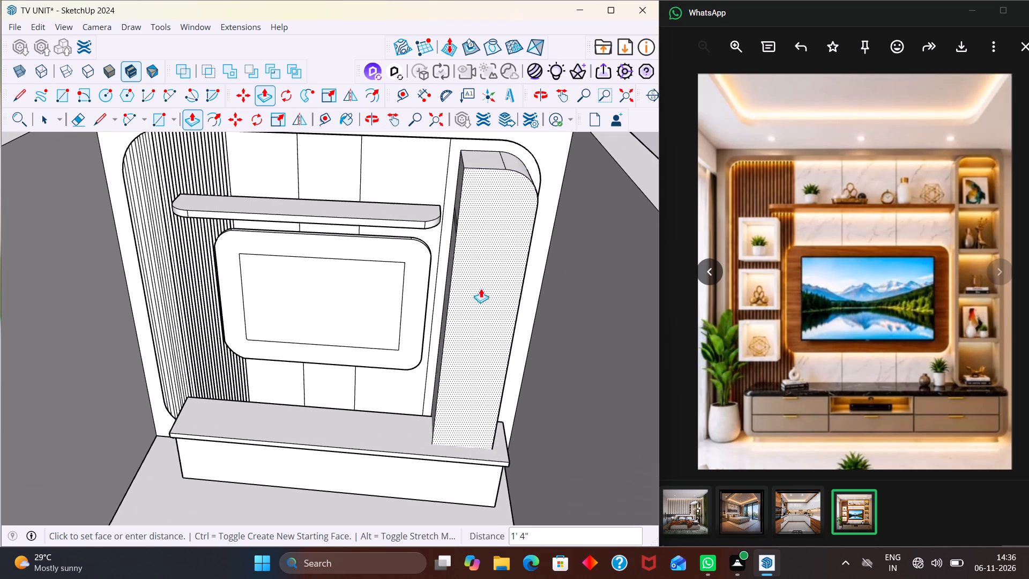
pyautogui.moveTo(482, 278); pyautogui.dragTo(486, 216, button='middle')
pyautogui.moveTo(482, 274); pyautogui.dragTo(574, 220, button='middle')
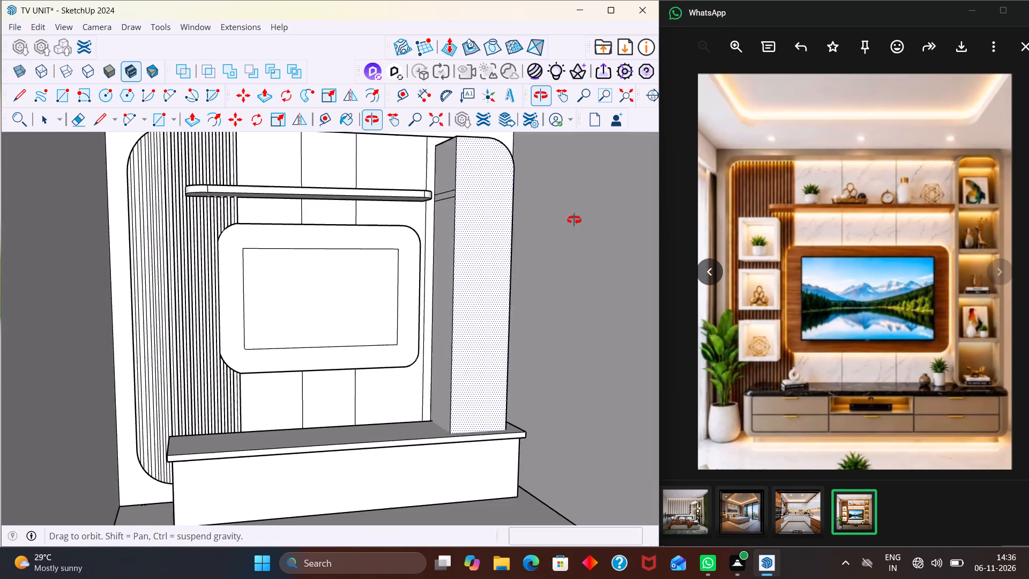
pyautogui.moveTo(574, 220); pyautogui.dragTo(593, 202, button='middle')
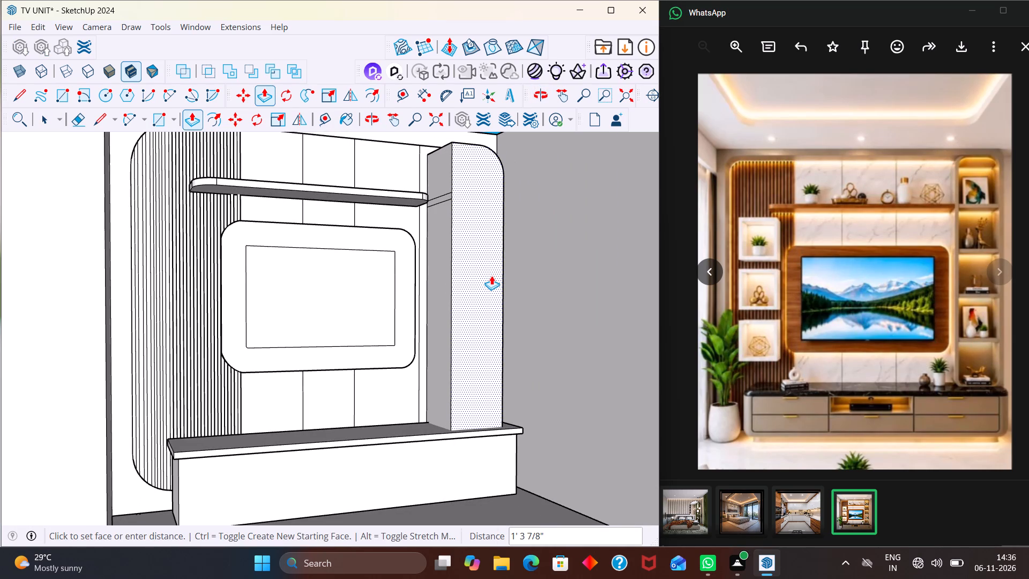
pyautogui.scroll(5, 491, 276)
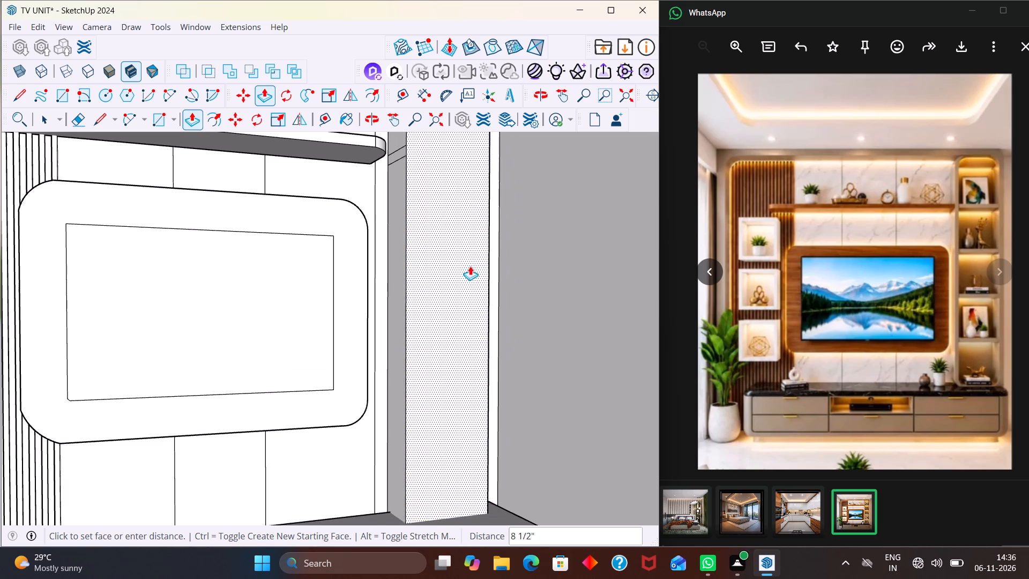
pyautogui.click(474, 265)
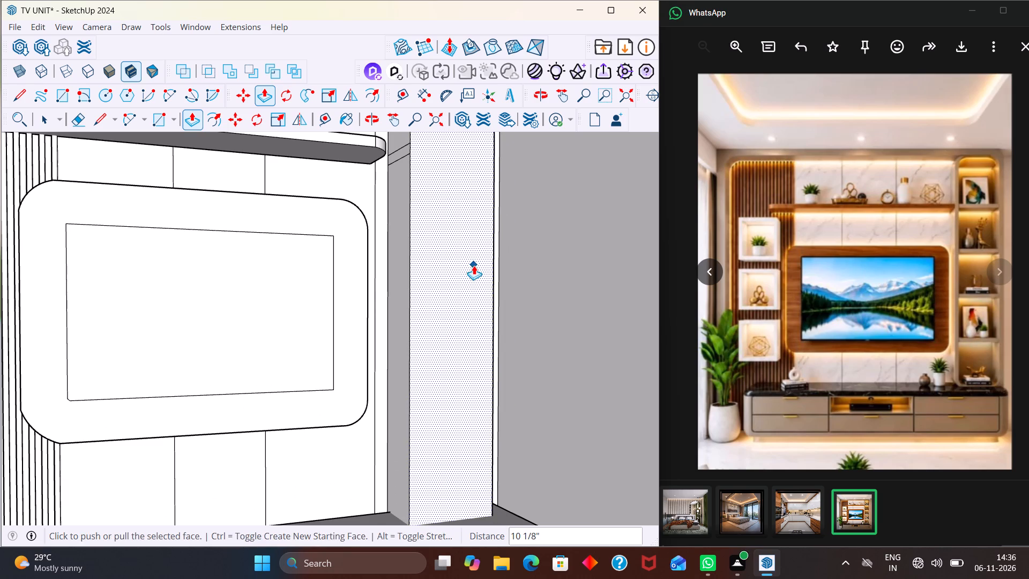
pyautogui.press('space')
# Examine the side column's front face and the geometry connected to it, viewing it from the front.
pyautogui.scroll(-17, 472, 265)
pyautogui.moveTo(490, 276); pyautogui.dragTo(404, 292, button='middle')
pyautogui.click(449, 181)
pyautogui.scroll(4, 466, 211)
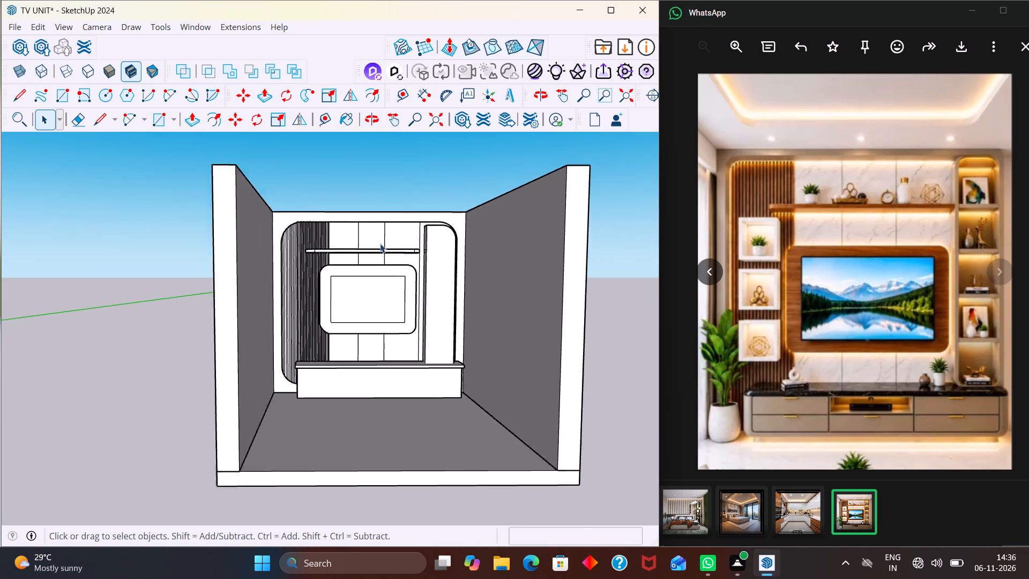
pyautogui.scroll(9, 380, 243)
pyautogui.click(488, 287)
pyautogui.tripleClick(483, 284)
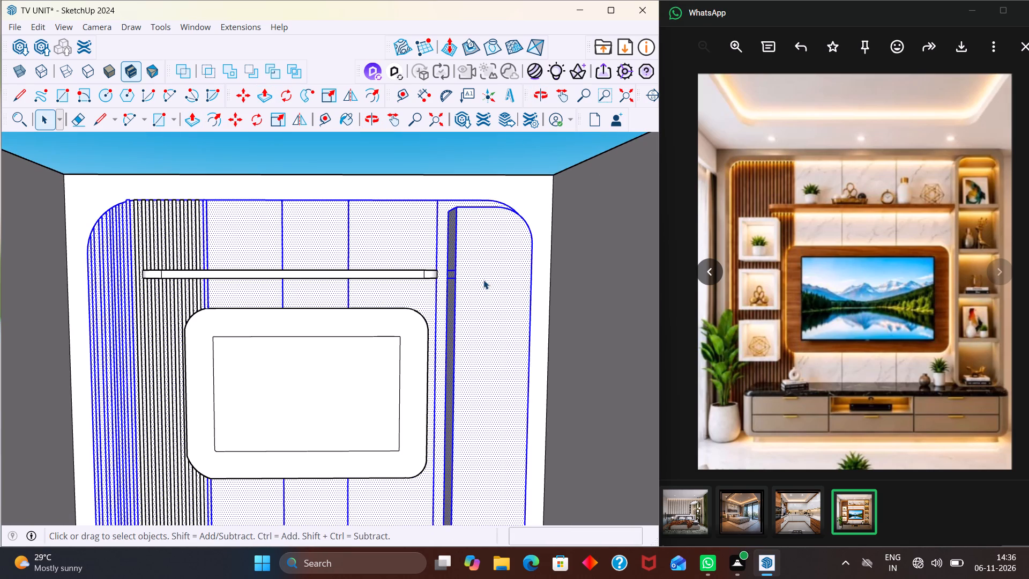
pyautogui.tripleClick(483, 280)
pyautogui.tripleClick(483, 277)
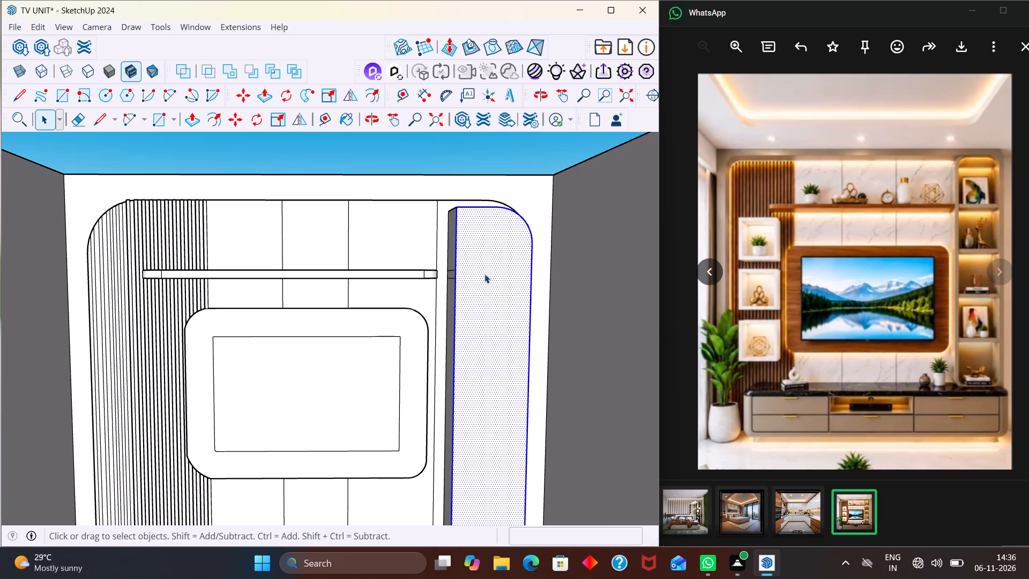
# Erase the stray edges on the column's inner side where it meets the shelf line.
pyautogui.scroll(8, 448, 262)
pyautogui.moveTo(466, 287); pyautogui.dragTo(572, 302, button='middle')
pyautogui.moveTo(457, 306); pyautogui.dragTo(450, 280)
pyautogui.press('e')
pyautogui.moveTo(449, 276); pyautogui.dragTo(451, 321)
pyautogui.press('space')
pyautogui.scroll(-13, 451, 273)
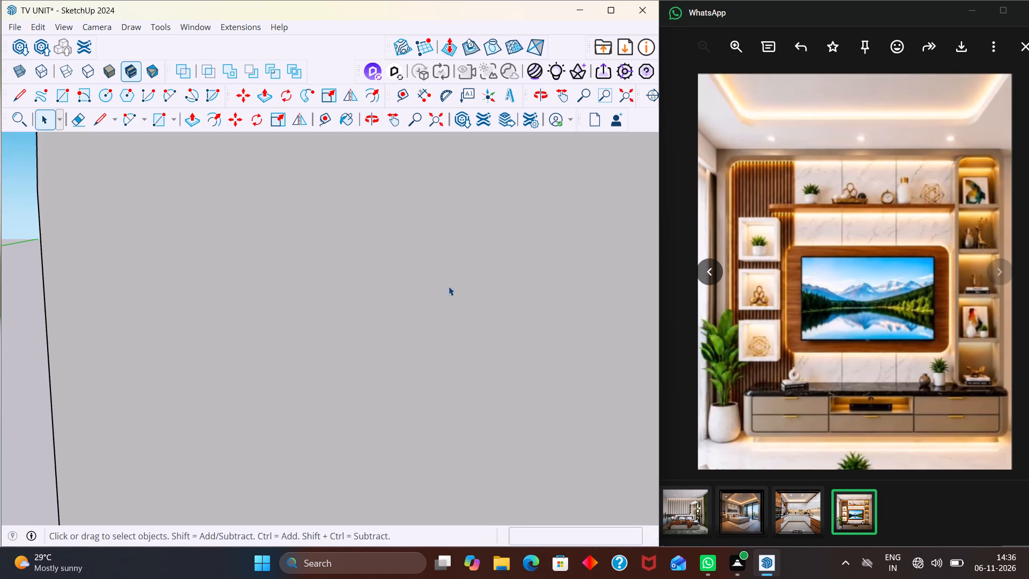
pyautogui.hotkey('shift', 'z')
pyautogui.scroll(-3, 480, 320)
pyautogui.click(564, 318)
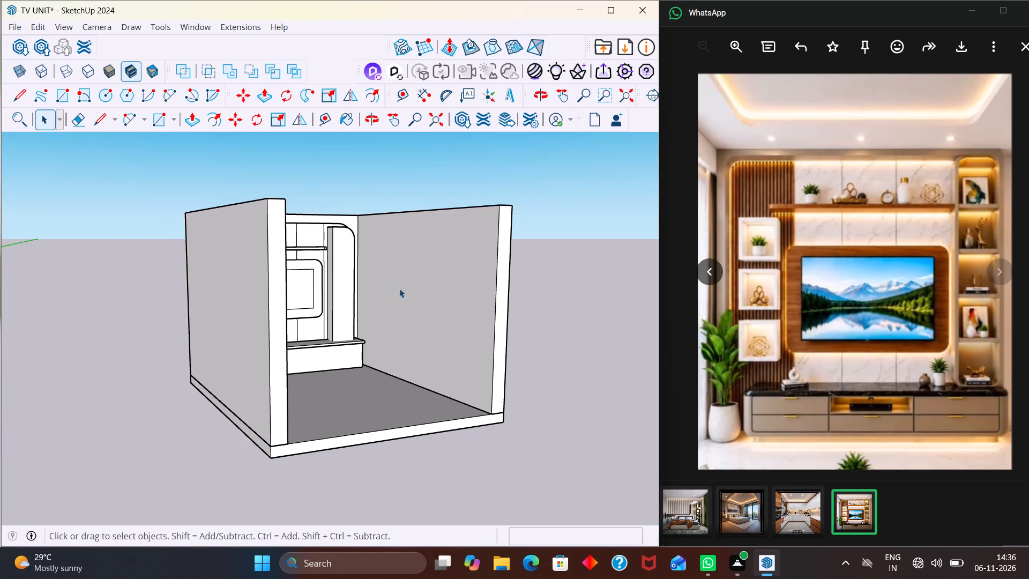
# Draw a tangent arc across the square upper corner of the column's front face, next to the shelf.
pyautogui.press('space')
pyautogui.scroll(5, 382, 277)
pyautogui.moveTo(397, 274); pyautogui.dragTo(329, 281, button='middle')
pyautogui.scroll(6, 298, 186)
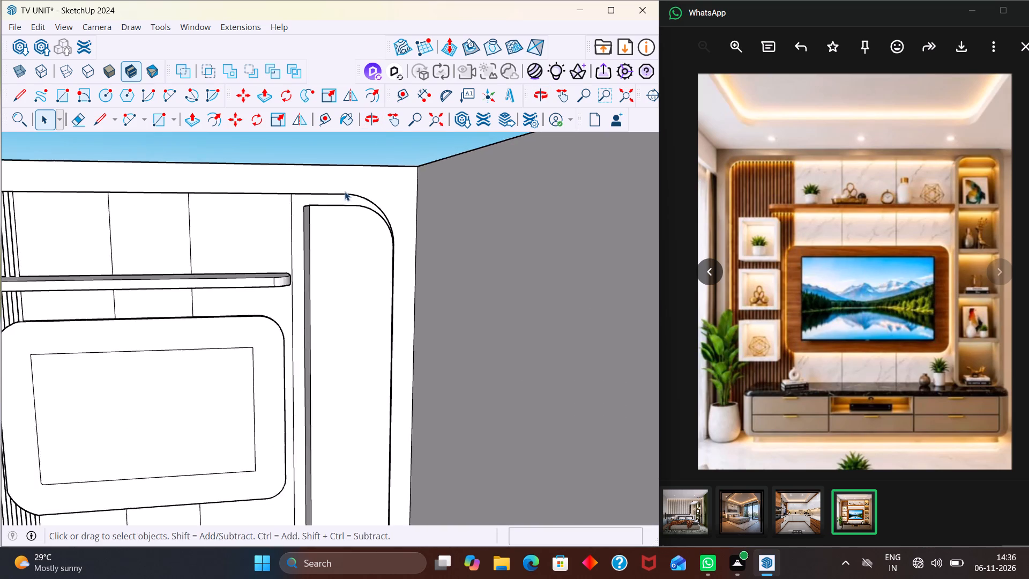
pyautogui.scroll(4, 345, 191)
pyautogui.moveTo(342, 239); pyautogui.dragTo(281, 256, button='middle')
pyautogui.scroll(4, 274, 227)
pyautogui.moveTo(306, 254); pyautogui.dragTo(257, 325, button='middle')
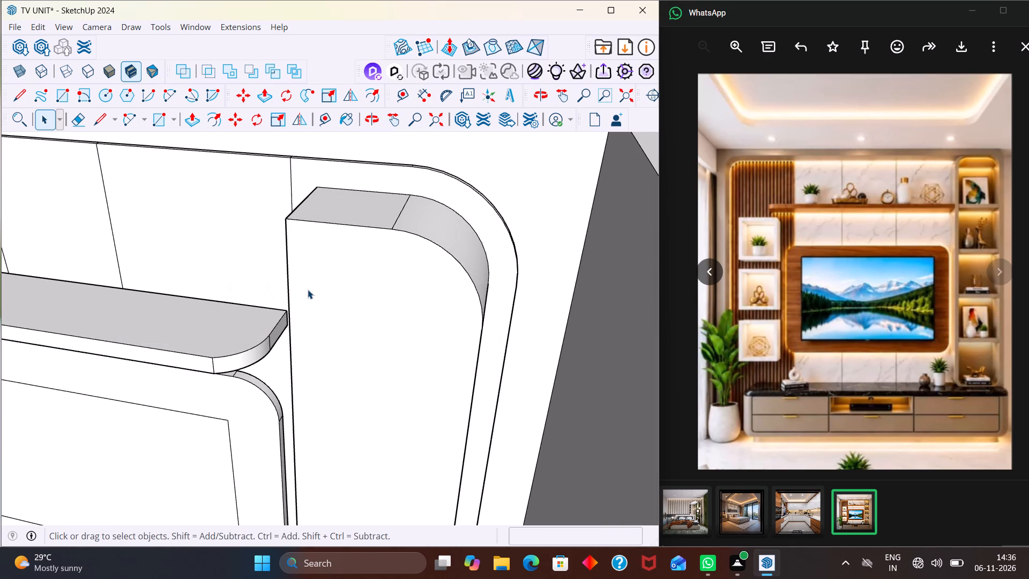
pyautogui.press('a')
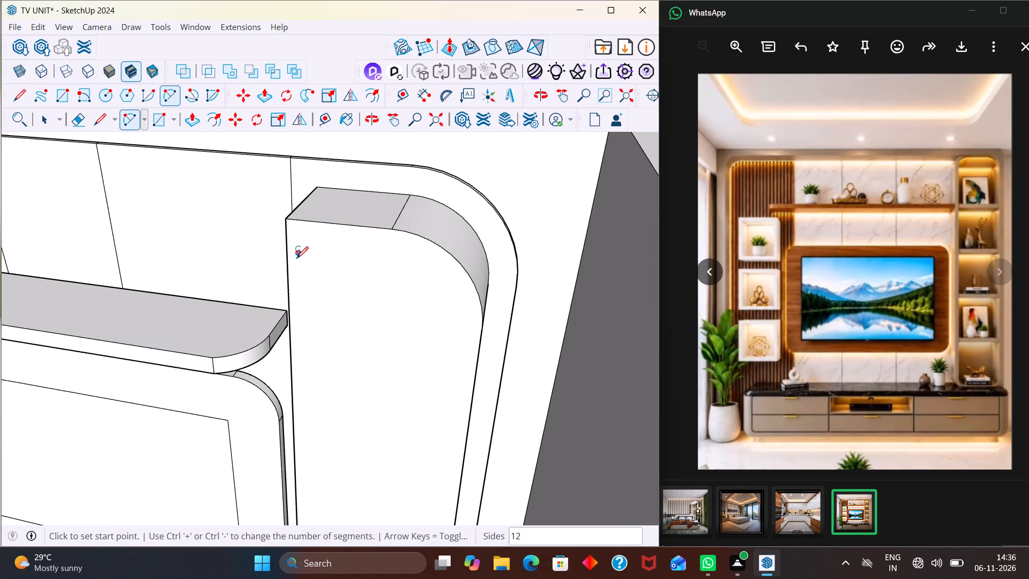
pyautogui.click(290, 269)
pyautogui.click(337, 224)
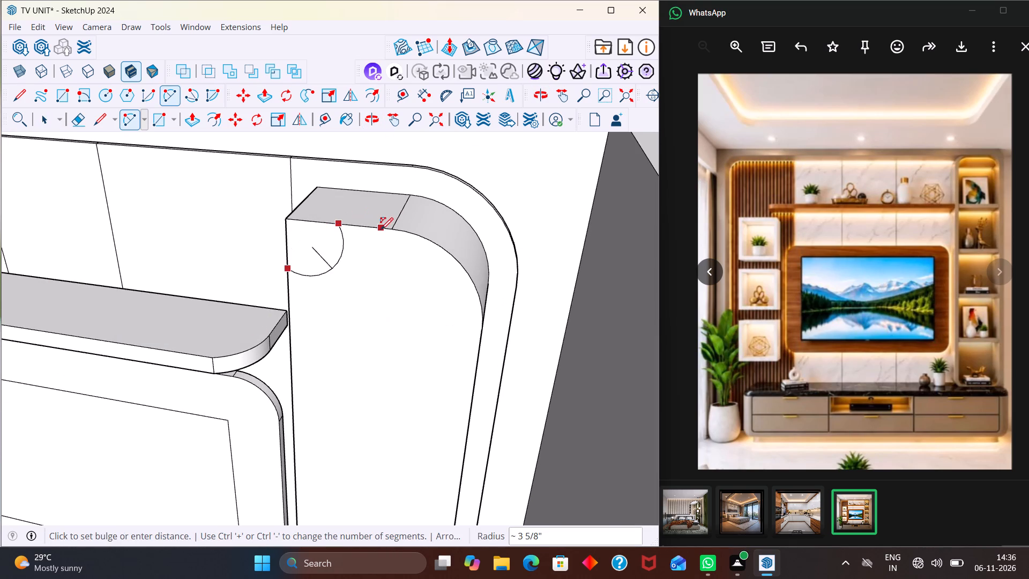
pyautogui.click(327, 227)
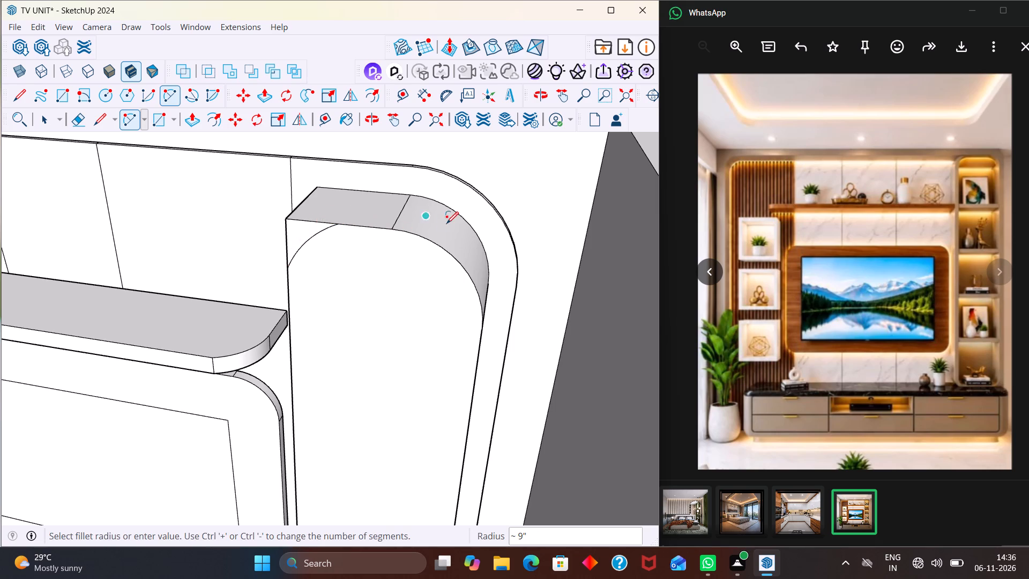
# Push the corner piece outside the arc back to the wall to round the column's upper corner.
pyautogui.press('p')
pyautogui.click(307, 229)
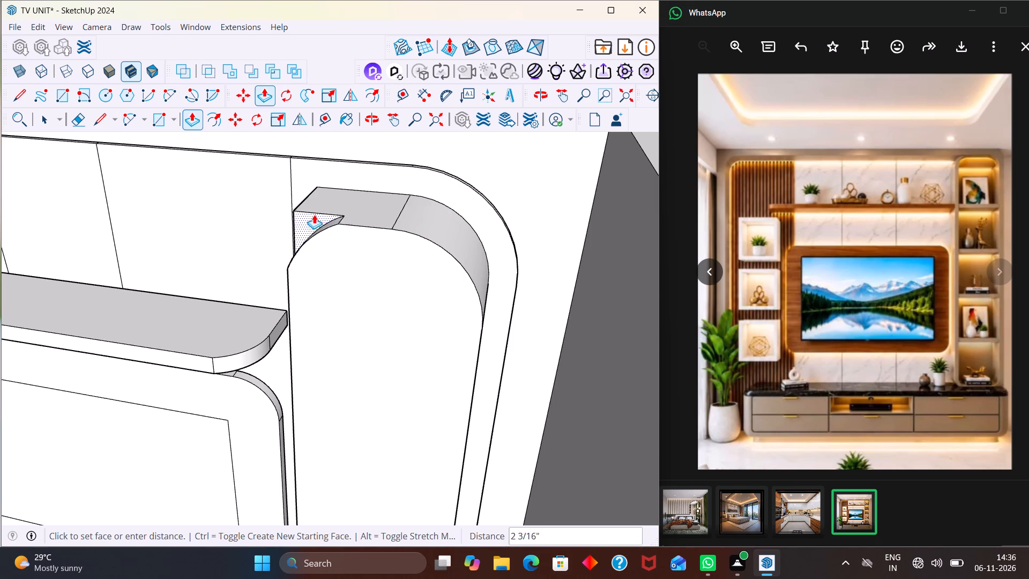
pyautogui.click(369, 189)
pyautogui.moveTo(380, 211); pyautogui.dragTo(397, 165, button='middle')
pyautogui.press('space')
# Examine the side column's rounded top and the wall panel around it from the front and from above.
pyautogui.scroll(-8, 394, 167)
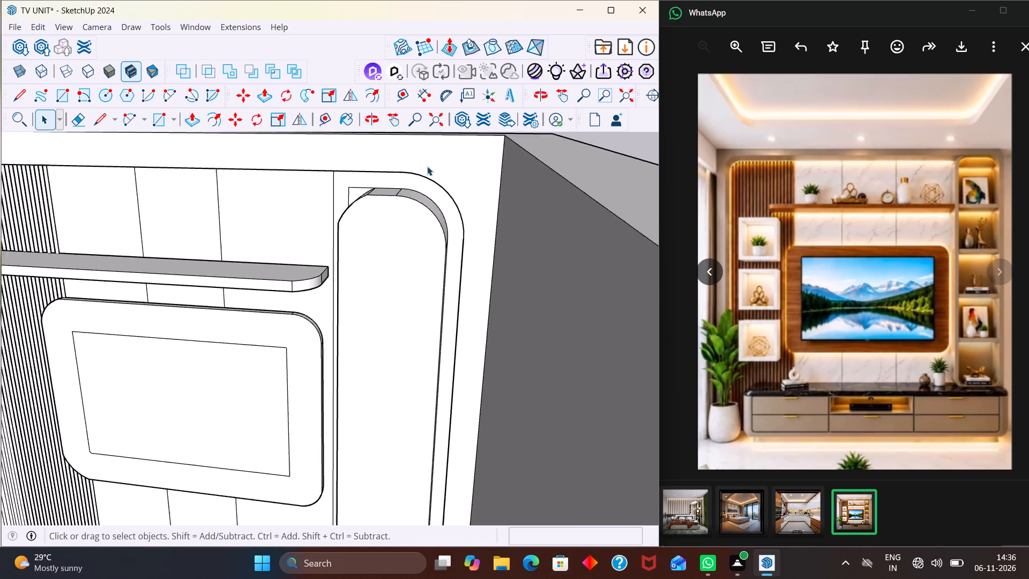
pyautogui.scroll(-9, 427, 166)
pyautogui.moveTo(421, 236); pyautogui.dragTo(435, 228, button='middle')
pyautogui.click(520, 213)
pyautogui.scroll(7, 353, 216)
pyautogui.middleClick(353, 216)
pyautogui.moveTo(445, 191); pyautogui.dragTo(426, 188, button='middle')
pyautogui.scroll(7, 492, 170)
pyautogui.moveTo(505, 197); pyautogui.dragTo(341, 237, button='middle')
pyautogui.scroll(-9, 458, 202)
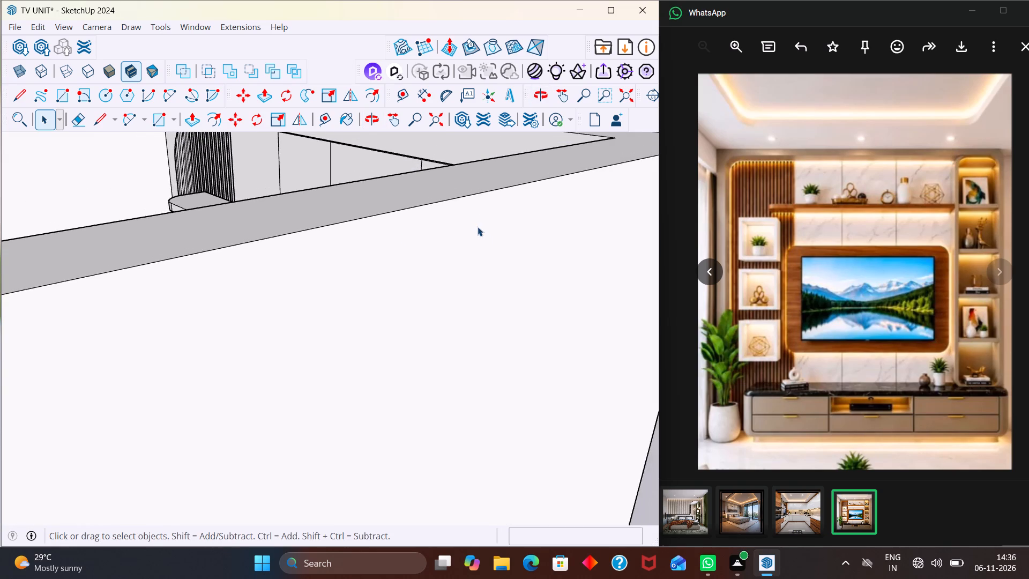
pyautogui.hotkey('shift', 'z')
pyautogui.scroll(3, 477, 180)
pyautogui.moveTo(474, 172); pyautogui.dragTo(549, 224, button='middle')
pyautogui.scroll(2, 565, 237)
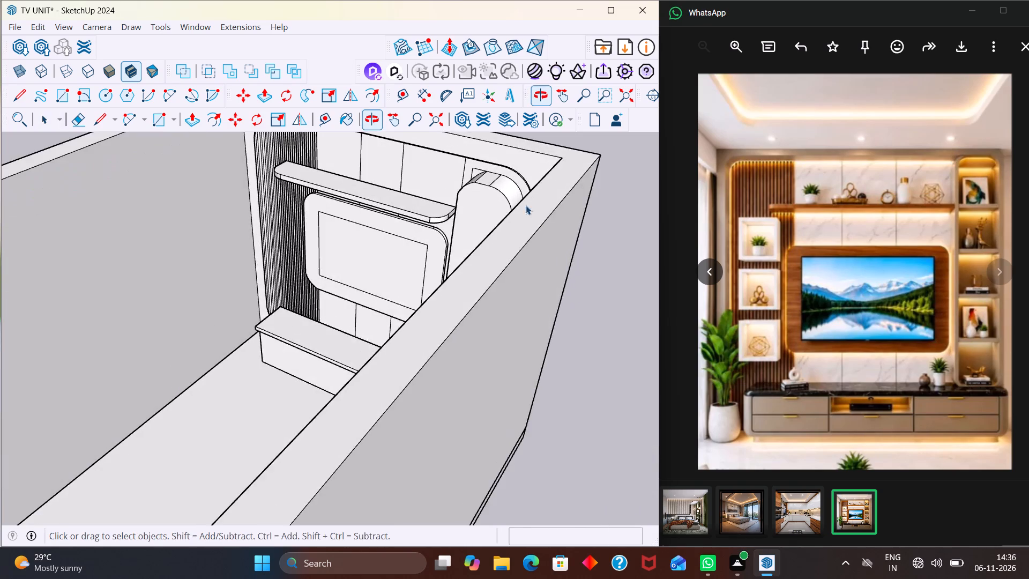
pyautogui.scroll(5, 526, 205)
pyautogui.moveTo(502, 176); pyautogui.dragTo(581, 200, button='middle')
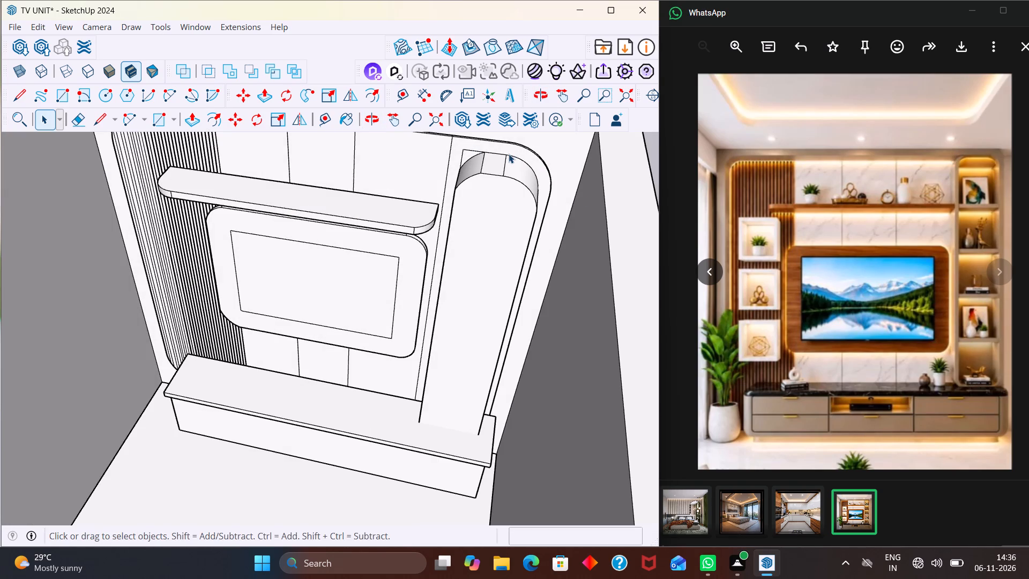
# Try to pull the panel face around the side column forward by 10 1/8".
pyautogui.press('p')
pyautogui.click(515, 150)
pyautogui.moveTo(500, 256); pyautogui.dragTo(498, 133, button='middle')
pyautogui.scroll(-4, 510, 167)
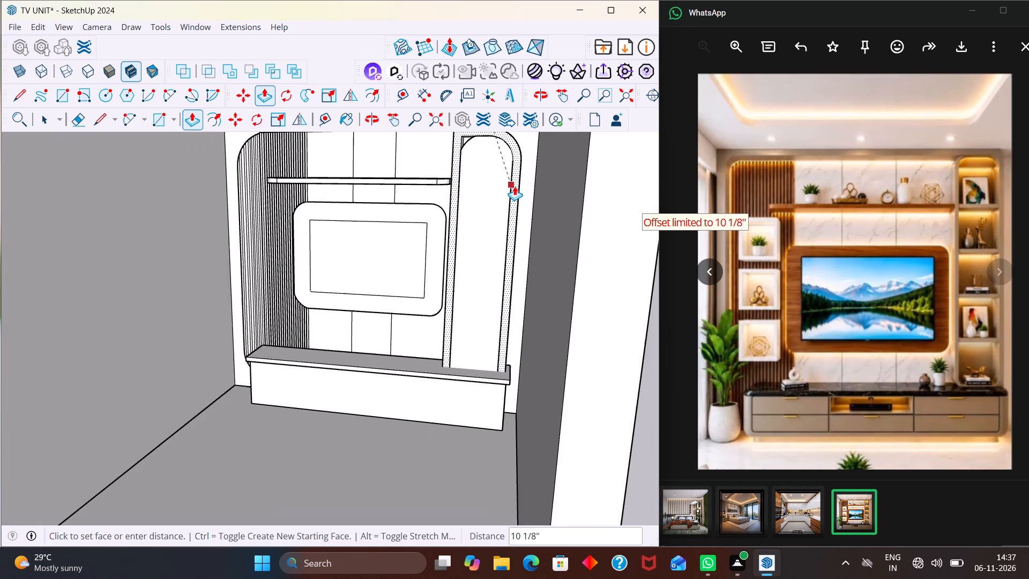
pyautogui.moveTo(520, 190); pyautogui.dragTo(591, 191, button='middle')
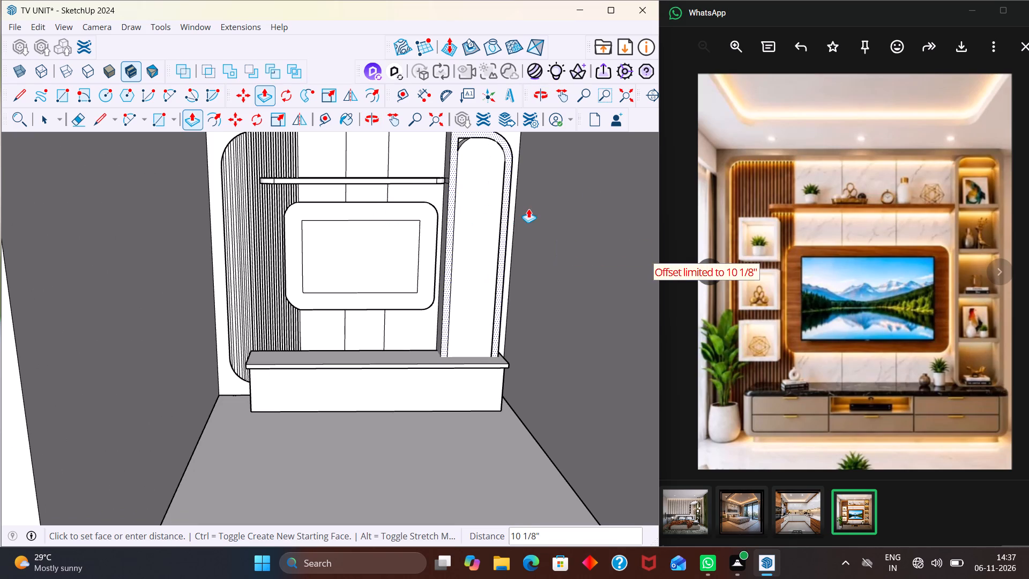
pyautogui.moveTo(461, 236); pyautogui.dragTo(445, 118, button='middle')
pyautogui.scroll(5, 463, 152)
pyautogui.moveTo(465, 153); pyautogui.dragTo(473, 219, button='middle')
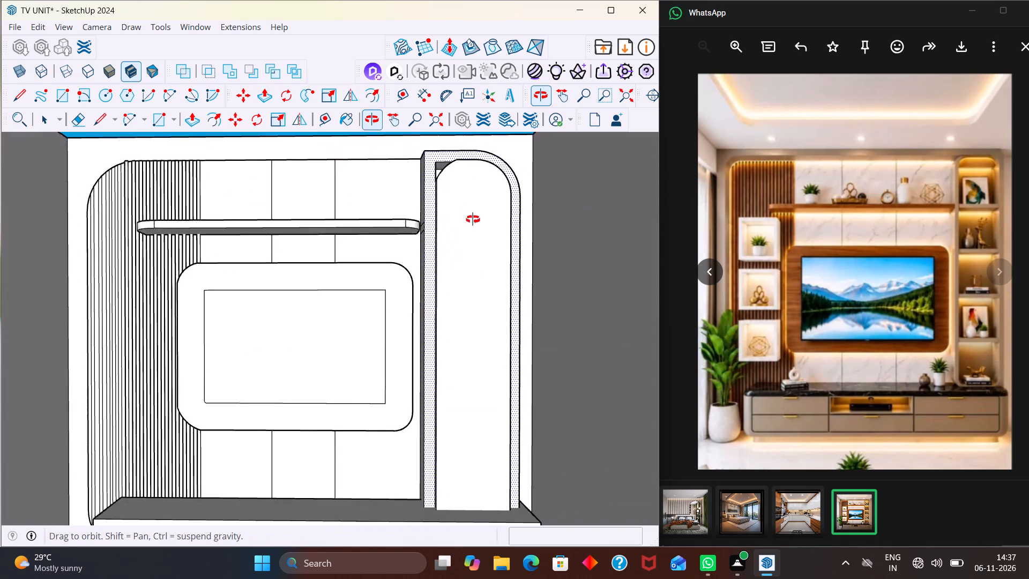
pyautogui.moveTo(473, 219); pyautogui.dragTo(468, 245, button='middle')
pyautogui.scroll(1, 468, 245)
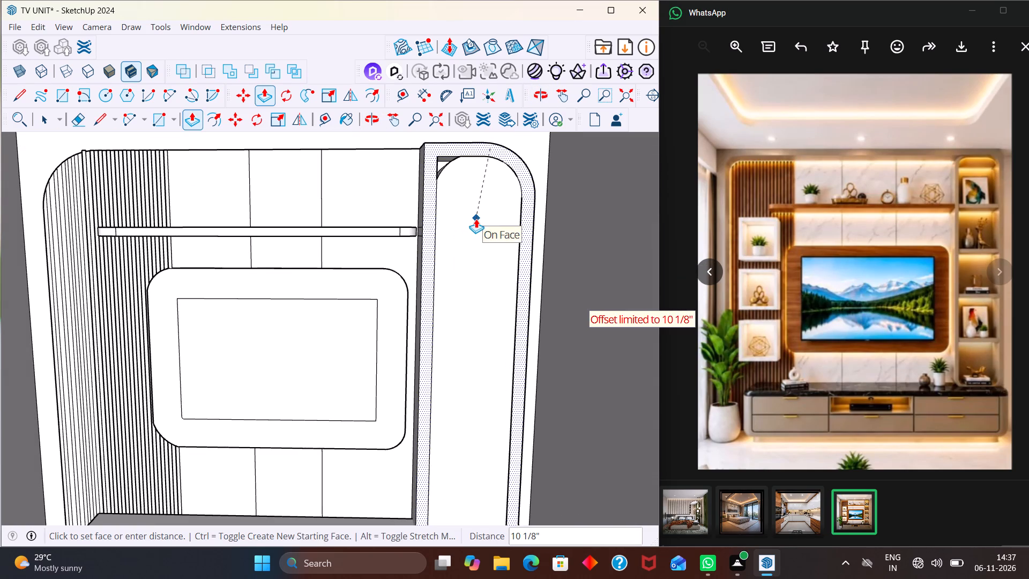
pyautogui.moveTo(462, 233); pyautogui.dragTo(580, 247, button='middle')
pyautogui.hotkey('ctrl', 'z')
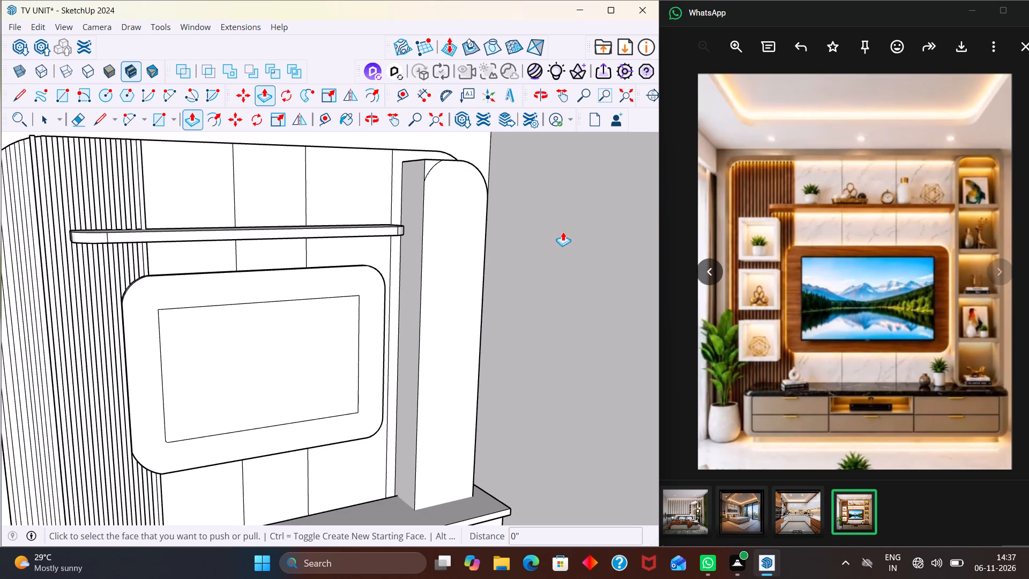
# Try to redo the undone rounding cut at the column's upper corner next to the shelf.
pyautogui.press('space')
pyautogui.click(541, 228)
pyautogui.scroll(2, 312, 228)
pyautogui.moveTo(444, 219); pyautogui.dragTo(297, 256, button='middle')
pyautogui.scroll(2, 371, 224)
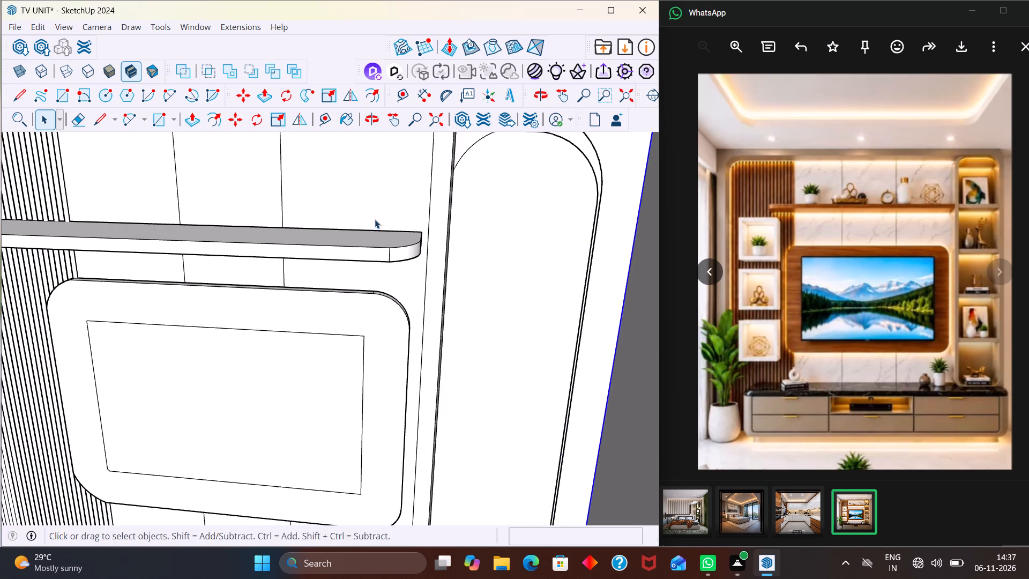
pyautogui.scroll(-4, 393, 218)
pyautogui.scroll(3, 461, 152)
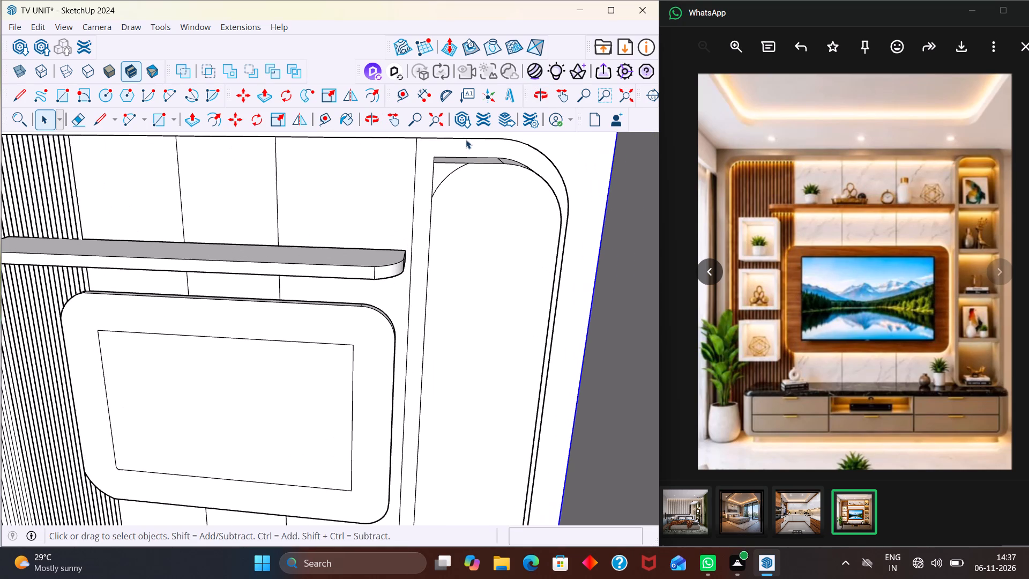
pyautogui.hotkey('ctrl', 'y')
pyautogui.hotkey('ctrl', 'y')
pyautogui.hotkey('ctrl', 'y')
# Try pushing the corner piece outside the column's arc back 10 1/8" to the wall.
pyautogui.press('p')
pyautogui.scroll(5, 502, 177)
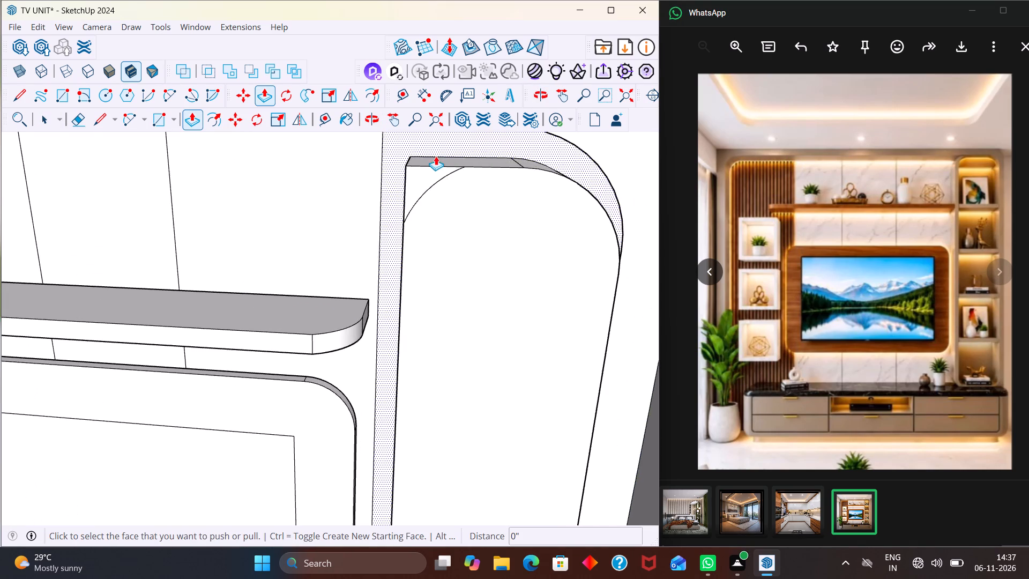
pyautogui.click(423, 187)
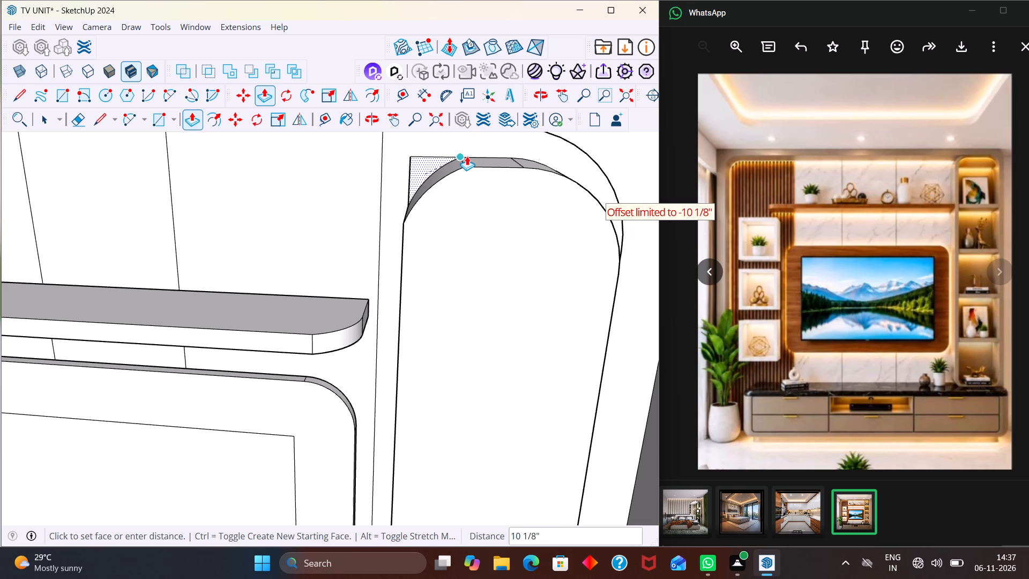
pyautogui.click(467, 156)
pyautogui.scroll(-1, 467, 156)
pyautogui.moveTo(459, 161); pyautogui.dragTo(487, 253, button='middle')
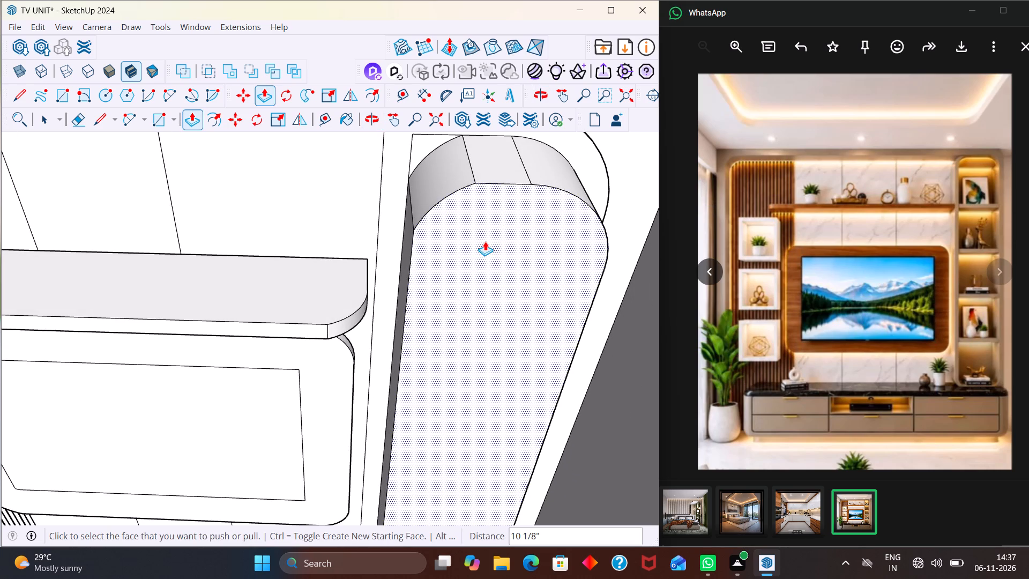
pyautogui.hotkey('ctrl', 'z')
# Push the corner piece outside the arc at the column's top back 10 1/8" to the wall.
pyautogui.click(436, 188)
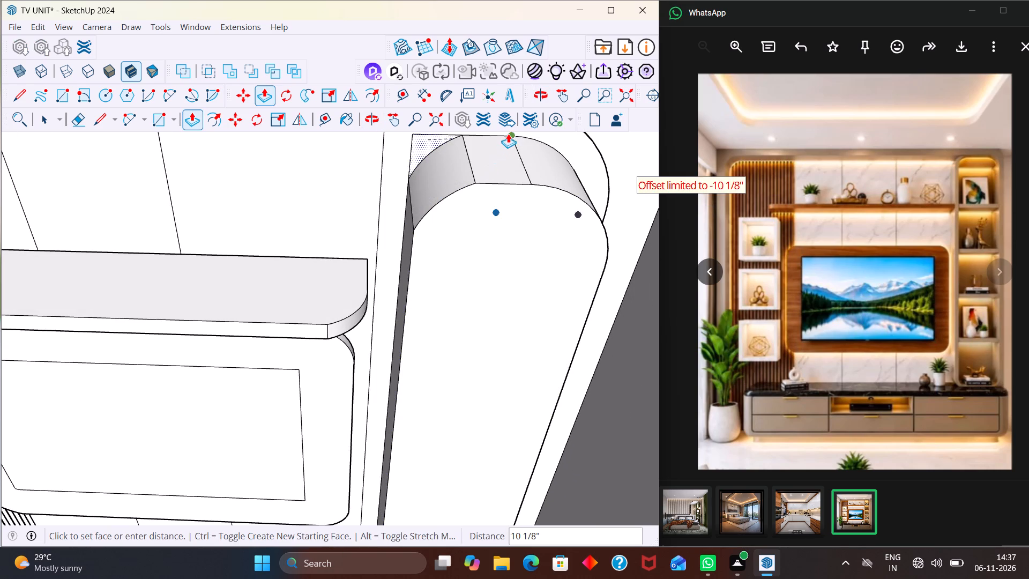
pyautogui.click(511, 133)
pyautogui.moveTo(513, 189); pyautogui.dragTo(382, 196, button='middle')
pyautogui.scroll(-3, 463, 184)
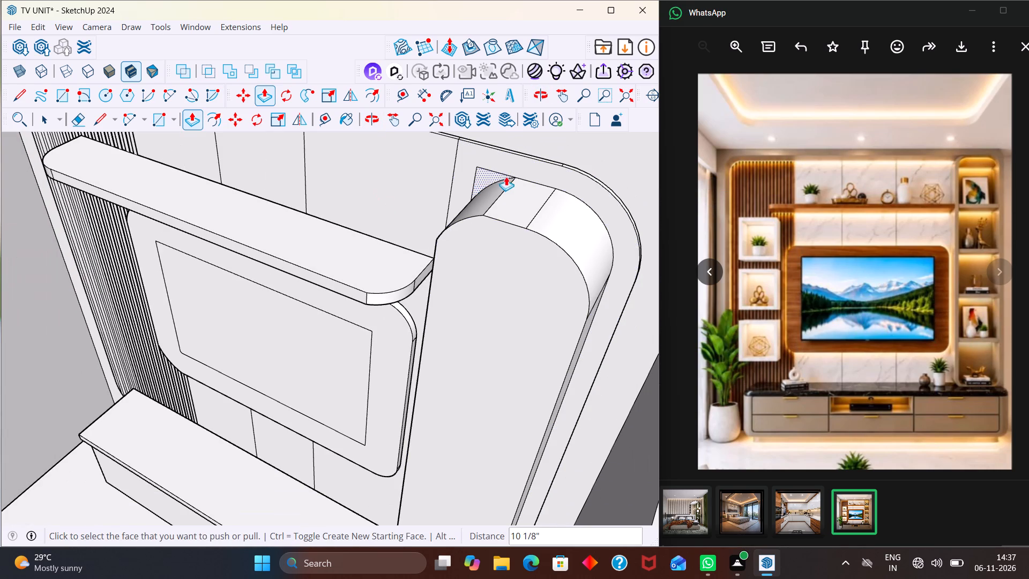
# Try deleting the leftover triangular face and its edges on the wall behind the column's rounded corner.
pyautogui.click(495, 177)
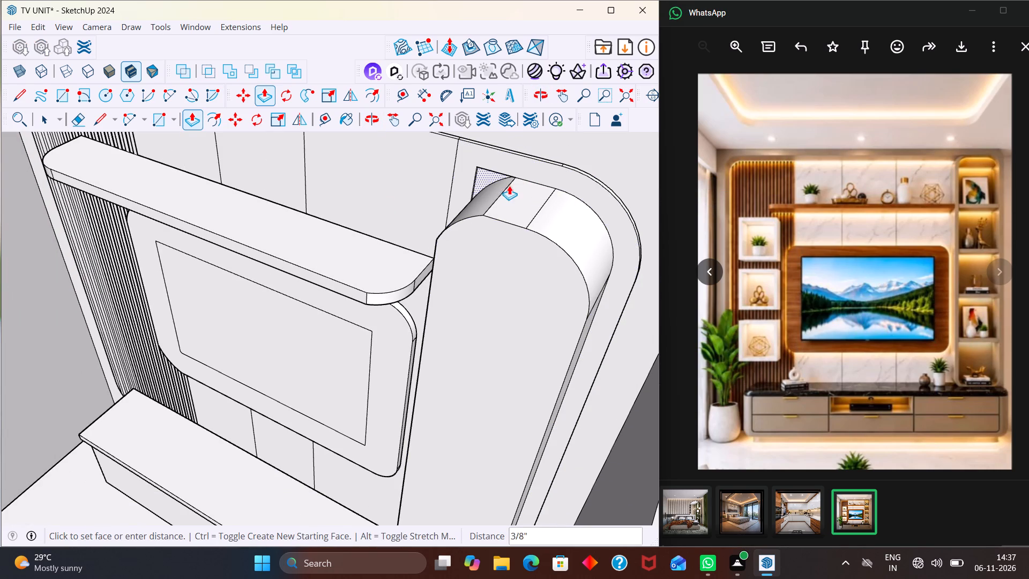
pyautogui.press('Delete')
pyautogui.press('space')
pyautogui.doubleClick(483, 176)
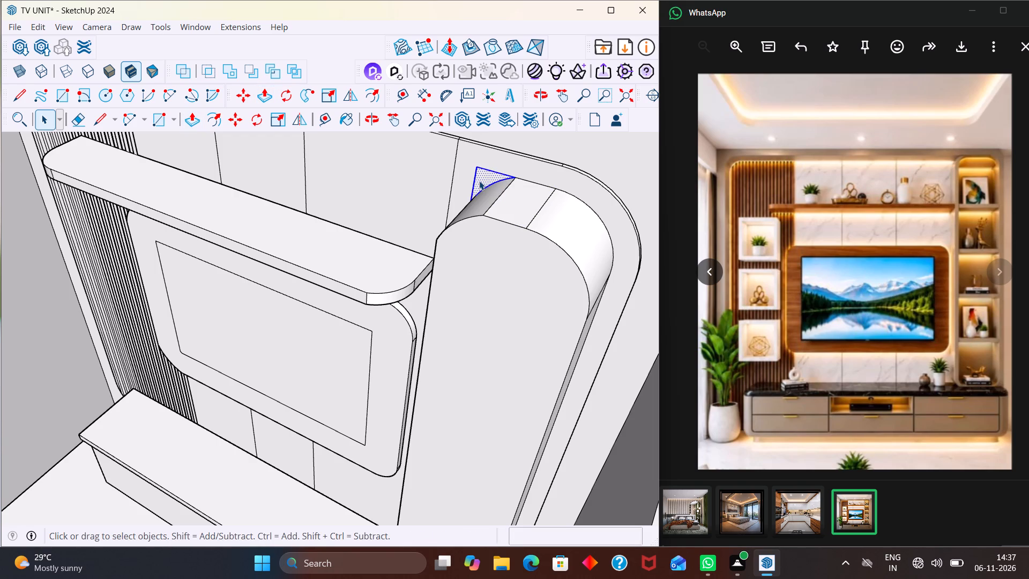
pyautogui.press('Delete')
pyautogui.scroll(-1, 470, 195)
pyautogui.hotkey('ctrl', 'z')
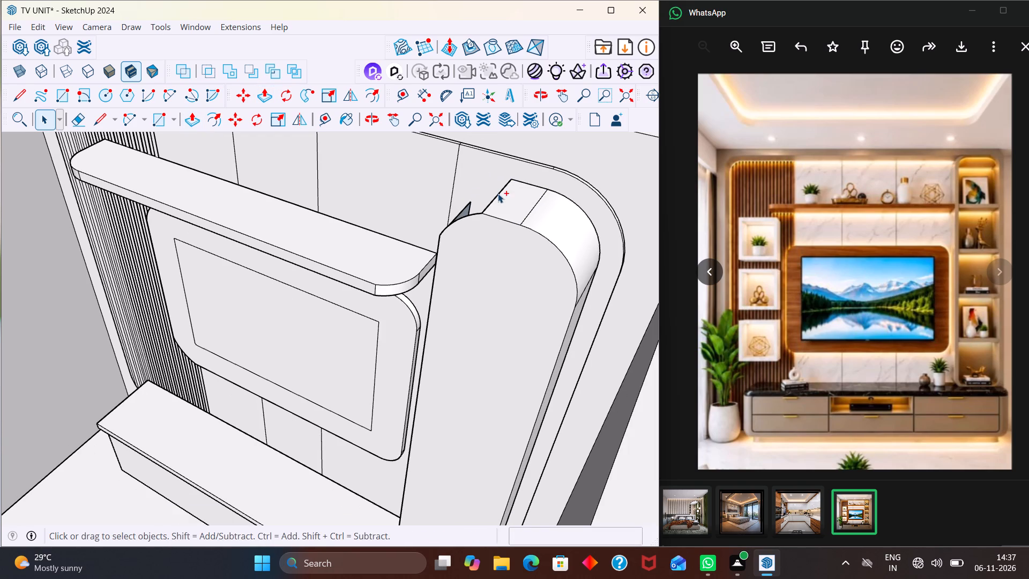
# Erase the leftover straight edges on the wall behind the column's rounded upper corner.
pyautogui.scroll(8, 489, 187)
pyautogui.press('e')
pyautogui.click(481, 176)
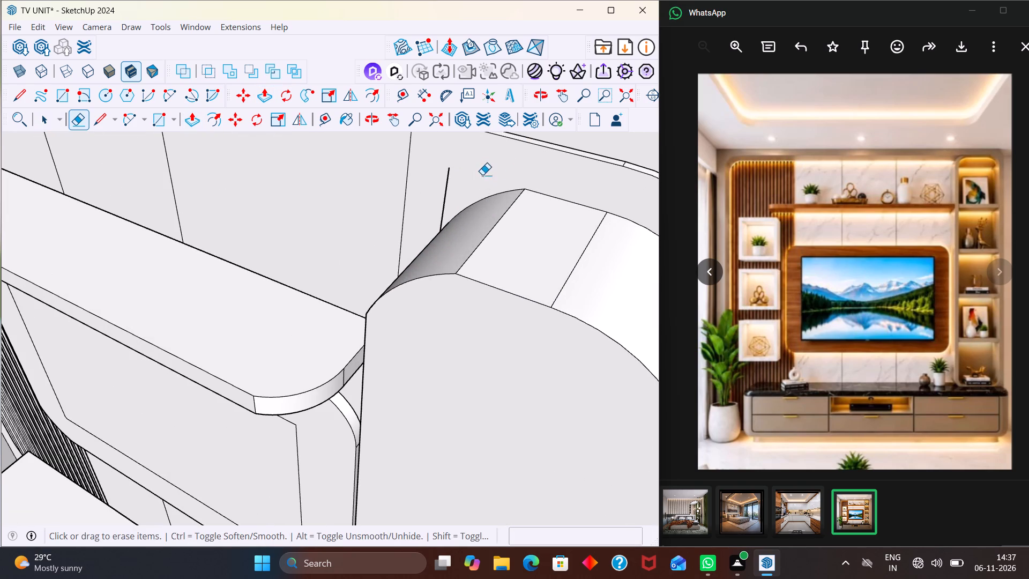
pyautogui.moveTo(459, 188); pyautogui.dragTo(439, 188)
pyautogui.press('Escape')
pyautogui.press('space')
pyautogui.scroll(-5, 439, 188)
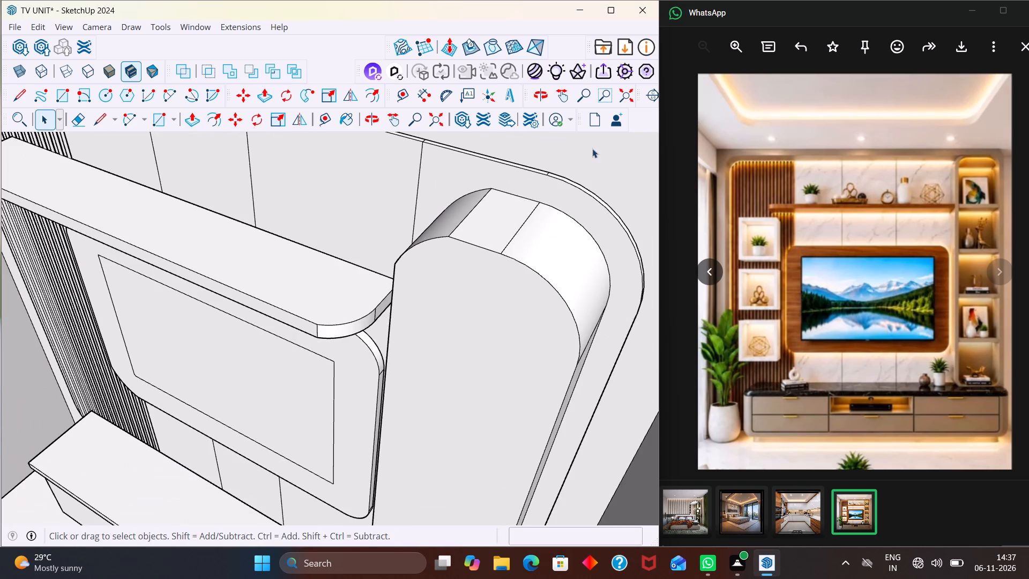
# Offset the outline of the side column's front face inward by about 2 1/8".
pyautogui.click(592, 149)
pyautogui.scroll(-9, 482, 230)
pyautogui.moveTo(489, 277); pyautogui.dragTo(529, 219, button='middle')
pyautogui.scroll(1, 497, 246)
pyautogui.scroll(-4, 519, 208)
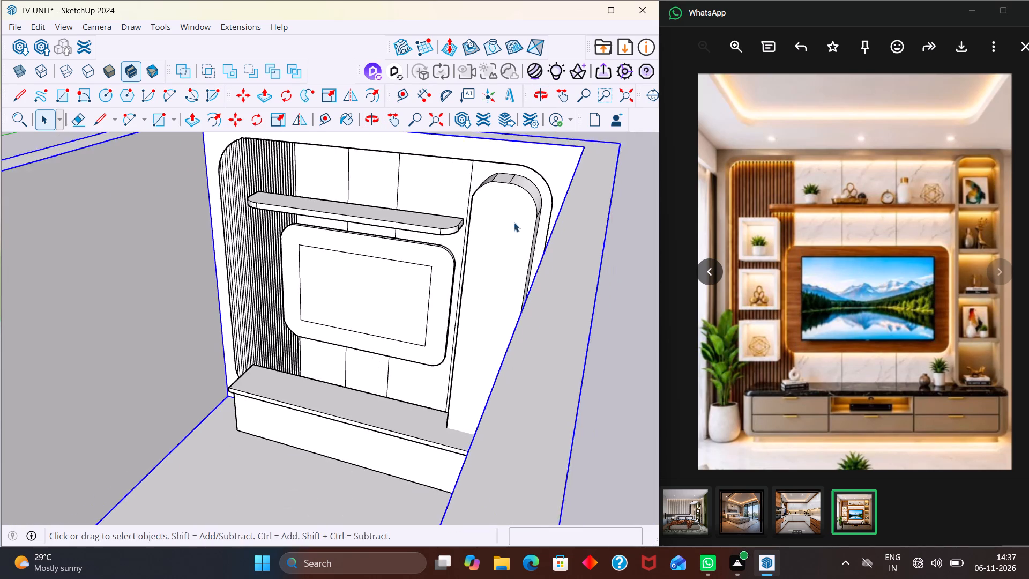
pyautogui.moveTo(511, 233); pyautogui.dragTo(566, 164, button='middle')
pyautogui.scroll(-3, 520, 206)
pyautogui.moveTo(515, 214); pyautogui.dragTo(516, 187, button='middle')
pyautogui.press('f')
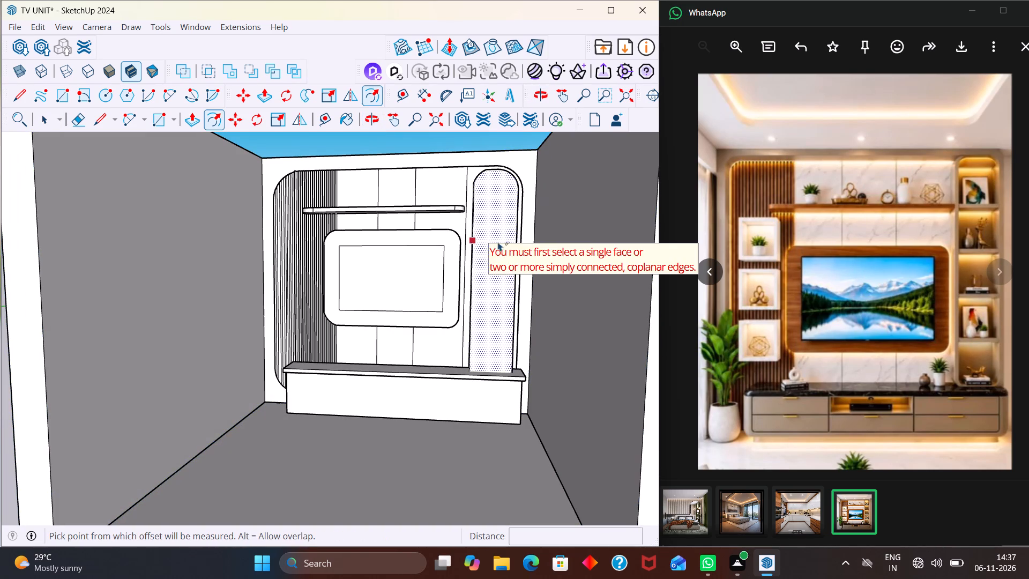
pyautogui.scroll(-5, 501, 250)
pyautogui.click(492, 292)
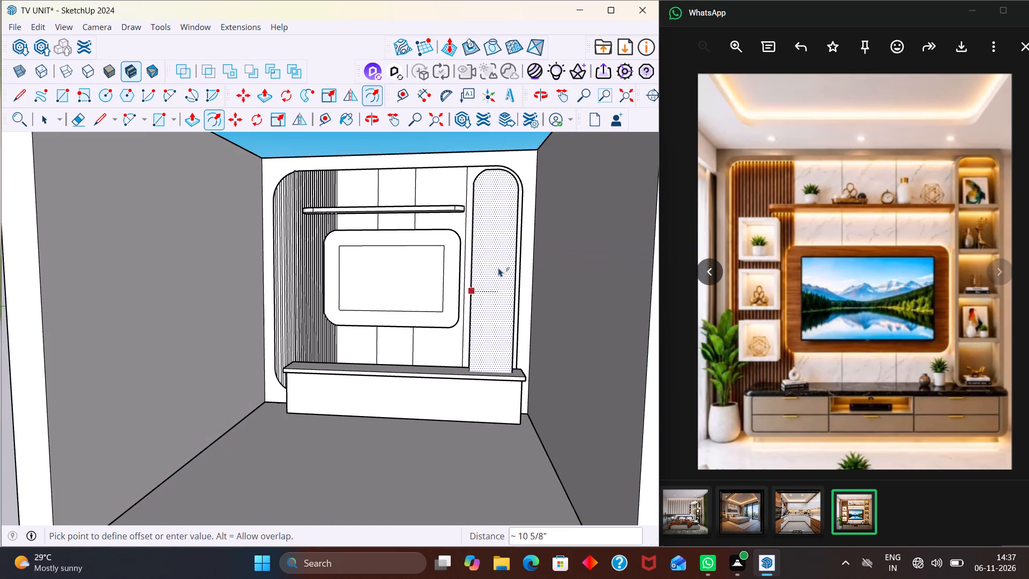
pyautogui.scroll(5, 489, 263)
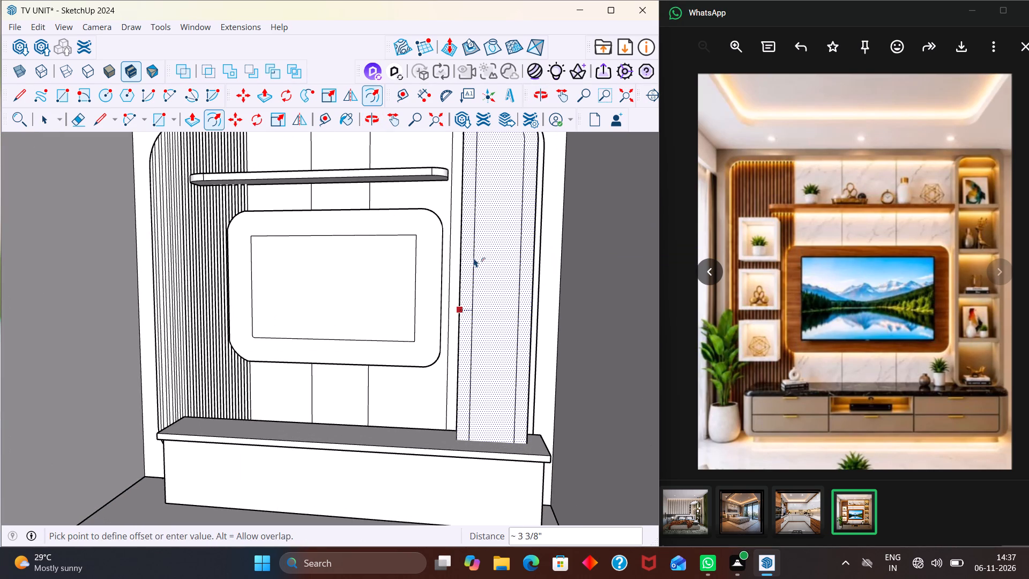
pyautogui.click(469, 258)
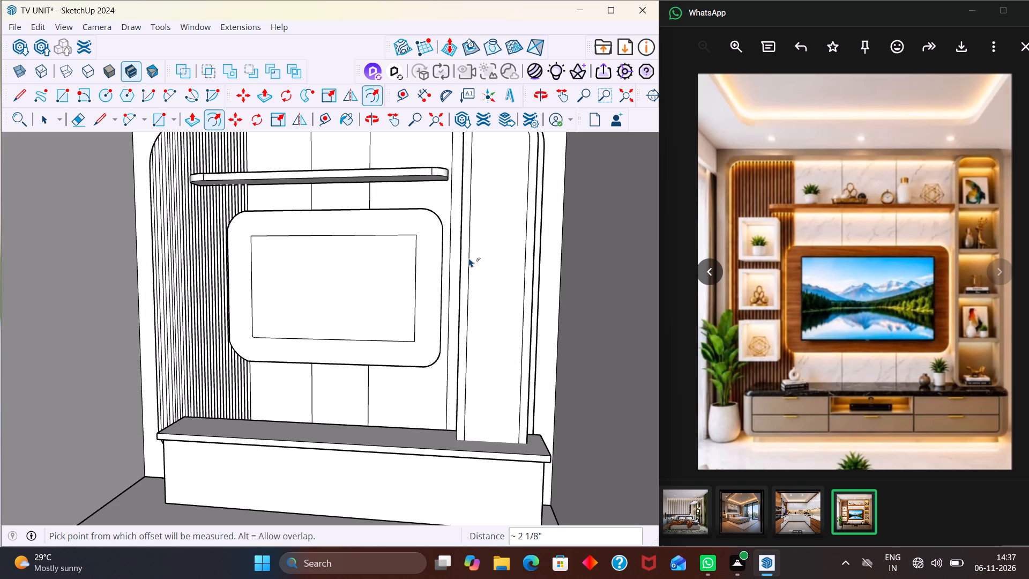
pyautogui.press('space')
# Examine the column's front face with its inner outline, down to where its base meets the console top.
pyautogui.scroll(-4, 482, 323)
pyautogui.moveTo(489, 390); pyautogui.dragTo(473, 367, button='middle')
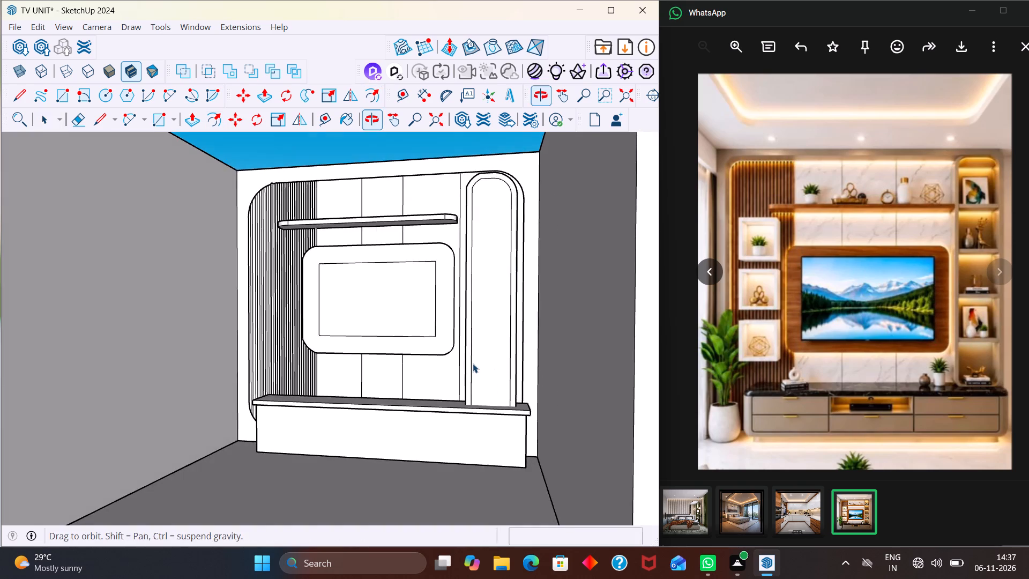
pyautogui.scroll(-3, 470, 363)
pyautogui.moveTo(462, 354); pyautogui.dragTo(549, 346, button='middle')
pyautogui.scroll(6, 524, 336)
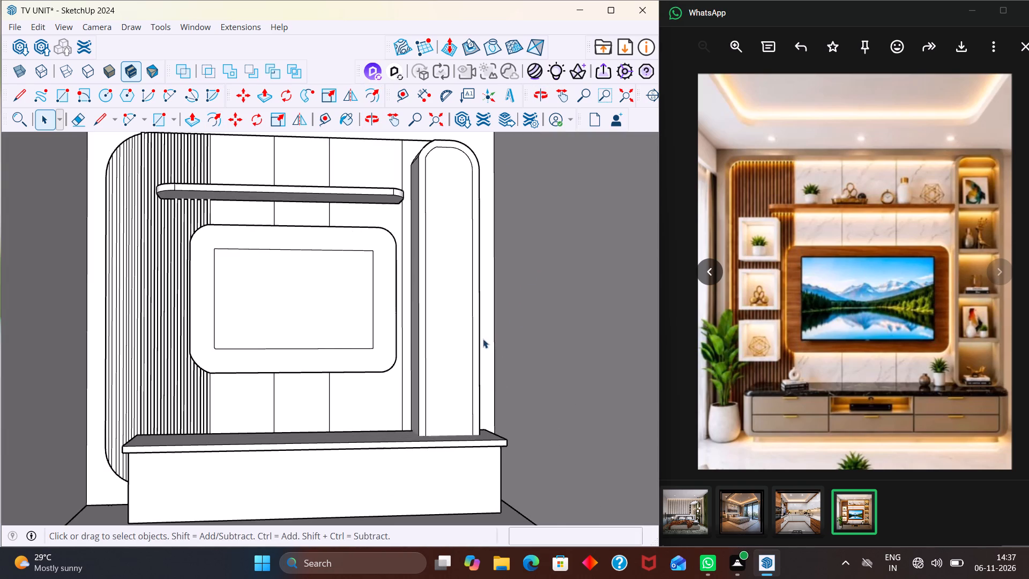
pyautogui.scroll(4, 408, 341)
pyautogui.middleClick(436, 359)
pyautogui.scroll(-2, 435, 362)
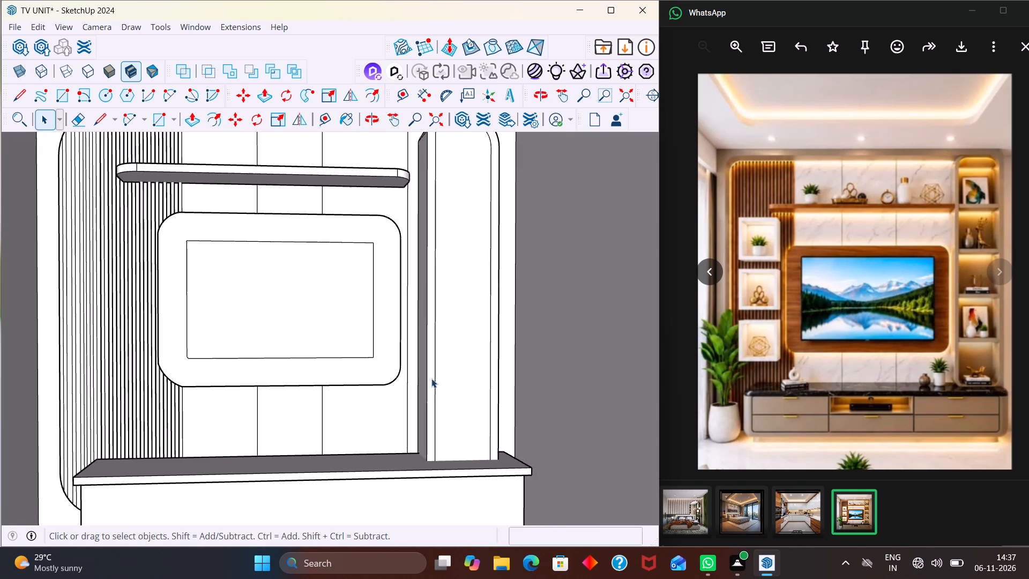
pyautogui.scroll(-4, 431, 378)
pyautogui.moveTo(426, 391); pyautogui.dragTo(327, 407, button='middle')
pyautogui.scroll(8, 327, 407)
pyautogui.moveTo(472, 463); pyautogui.dragTo(509, 464, button='middle')
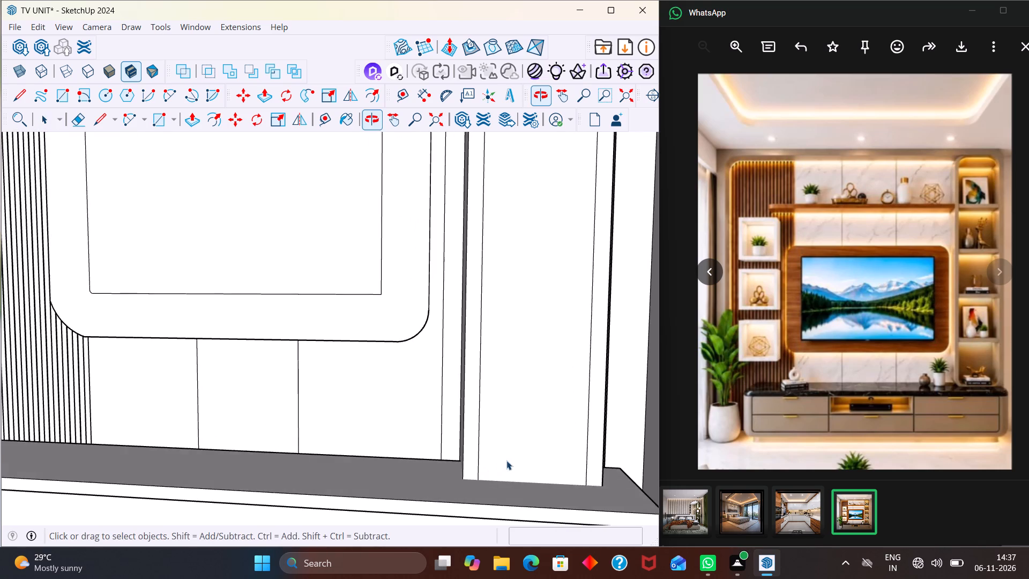
pyautogui.scroll(-2, 505, 449)
pyautogui.moveTo(510, 458); pyautogui.dragTo(509, 417, button='middle')
pyautogui.scroll(3, 502, 439)
pyautogui.middleClick(502, 455)
pyautogui.scroll(2, 500, 451)
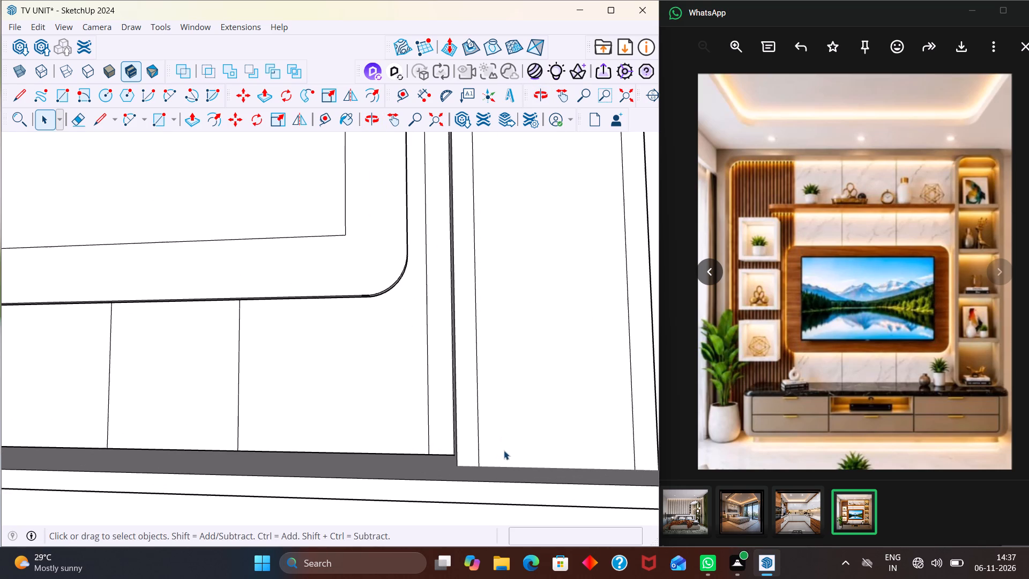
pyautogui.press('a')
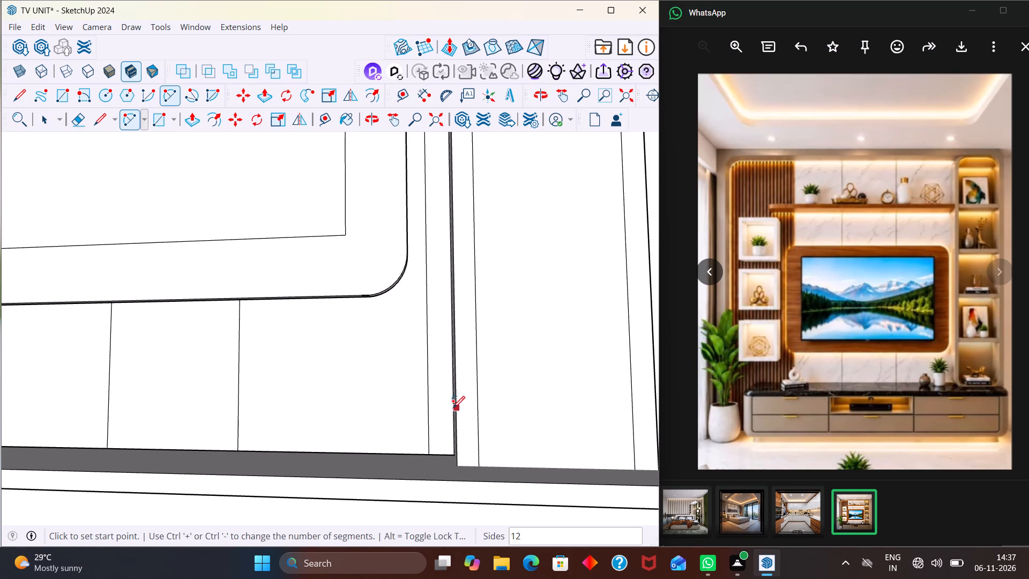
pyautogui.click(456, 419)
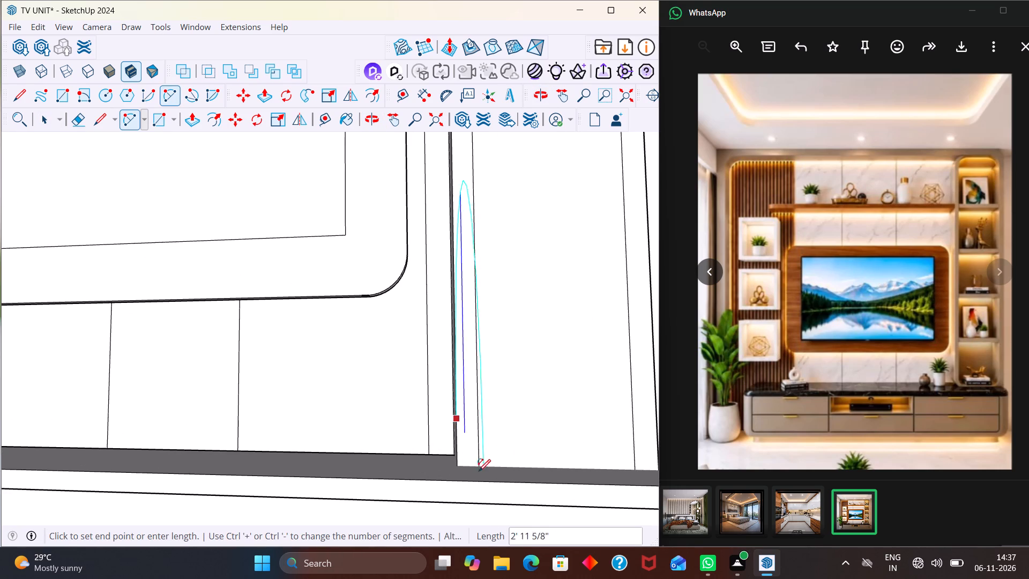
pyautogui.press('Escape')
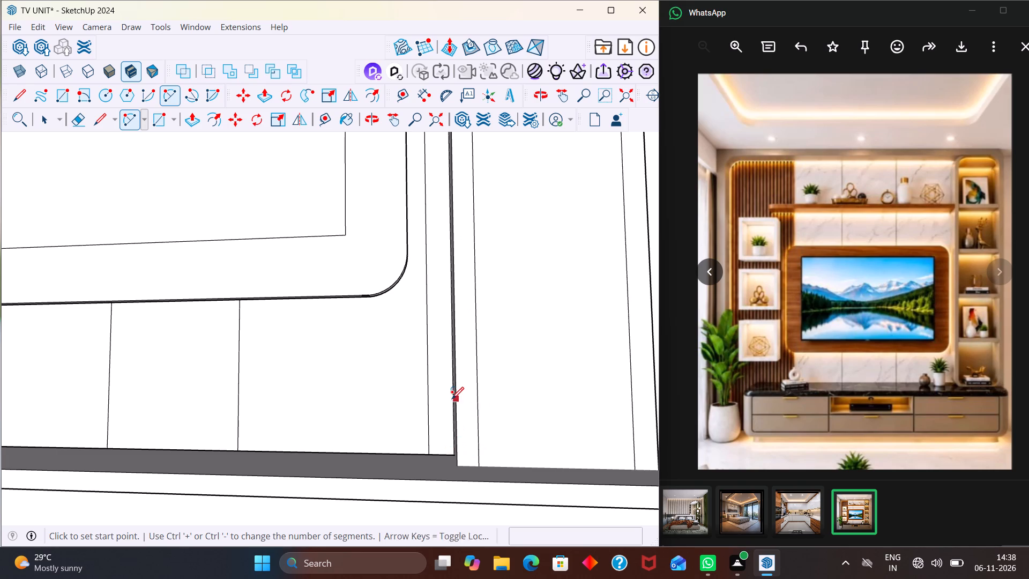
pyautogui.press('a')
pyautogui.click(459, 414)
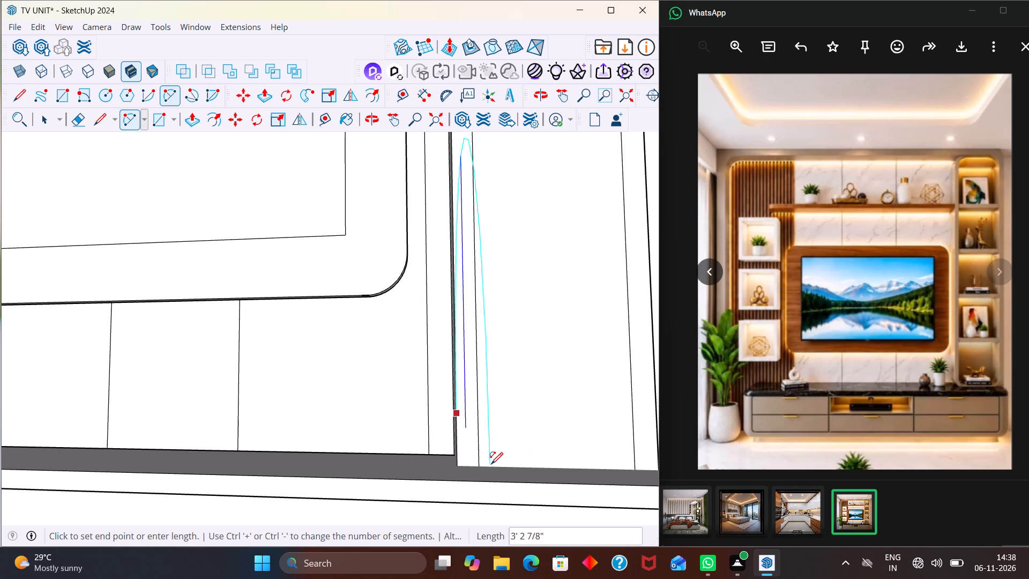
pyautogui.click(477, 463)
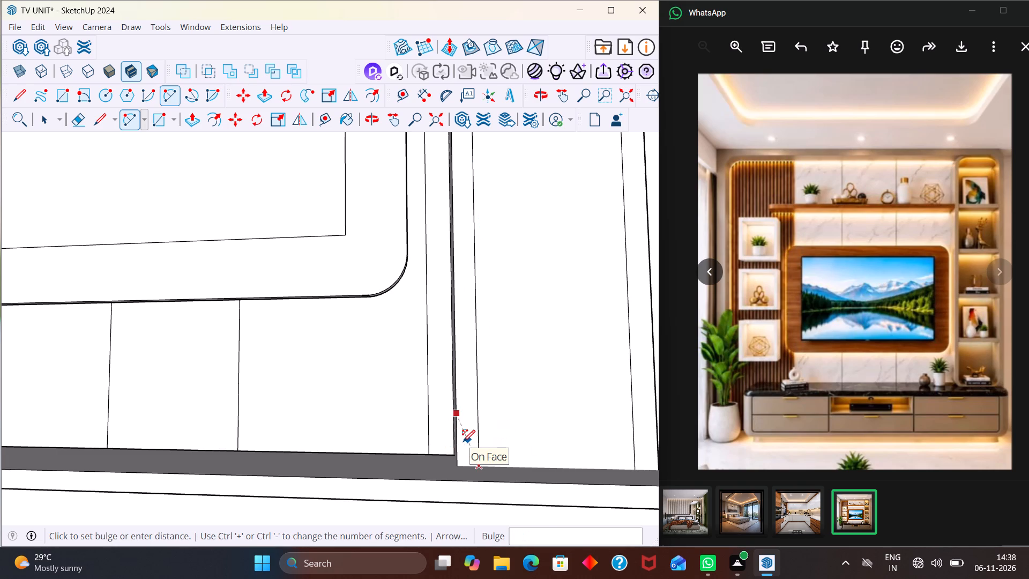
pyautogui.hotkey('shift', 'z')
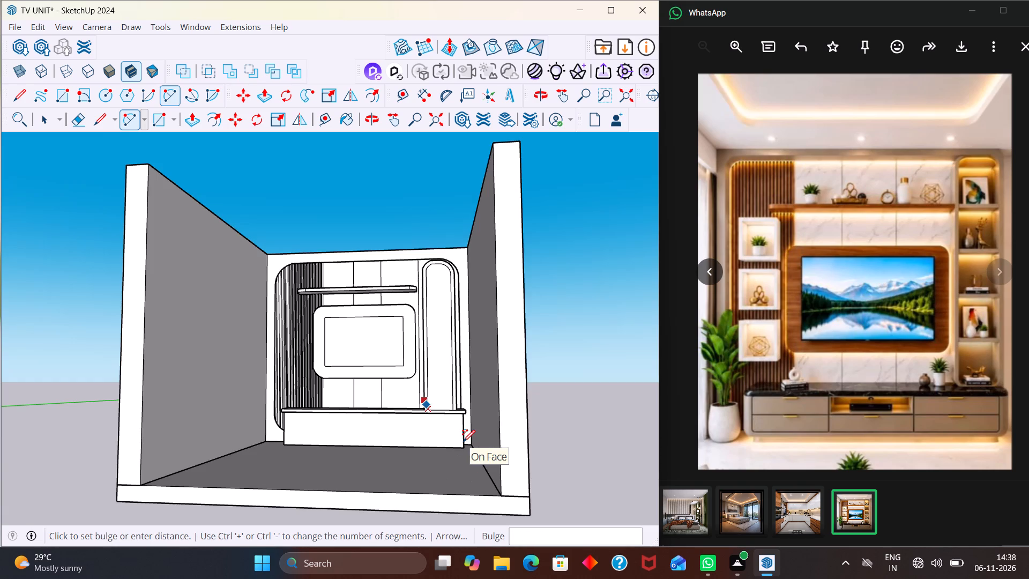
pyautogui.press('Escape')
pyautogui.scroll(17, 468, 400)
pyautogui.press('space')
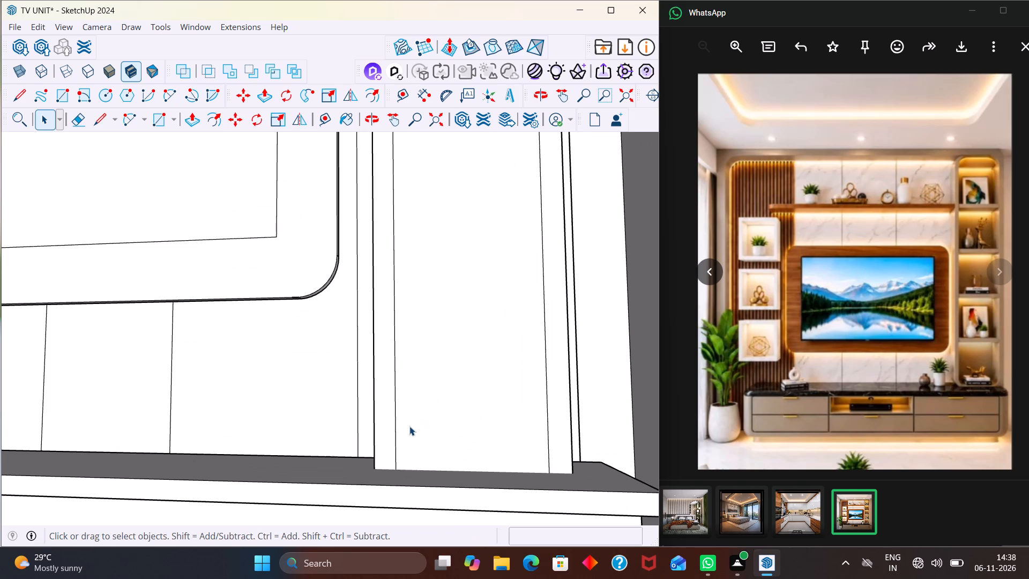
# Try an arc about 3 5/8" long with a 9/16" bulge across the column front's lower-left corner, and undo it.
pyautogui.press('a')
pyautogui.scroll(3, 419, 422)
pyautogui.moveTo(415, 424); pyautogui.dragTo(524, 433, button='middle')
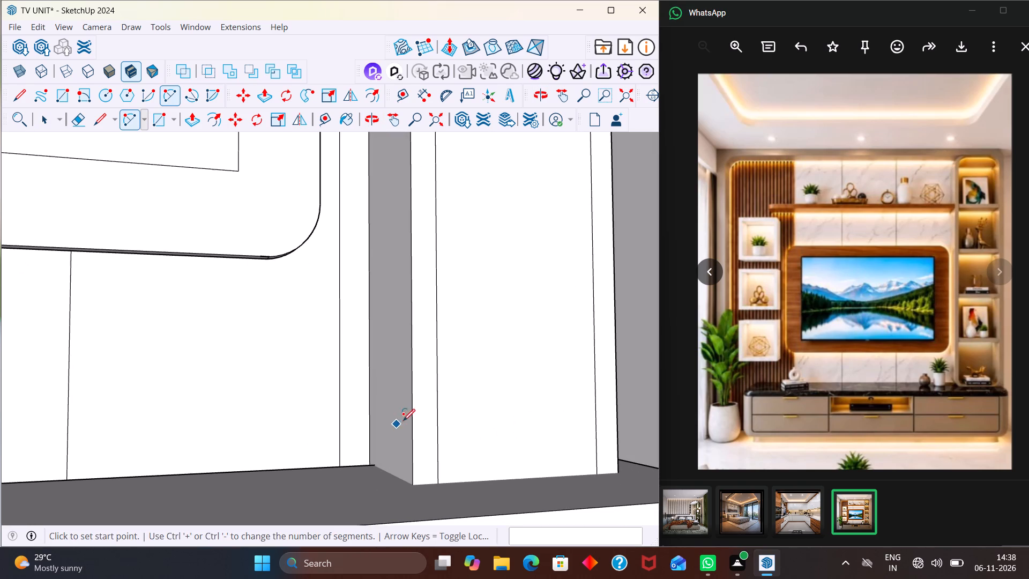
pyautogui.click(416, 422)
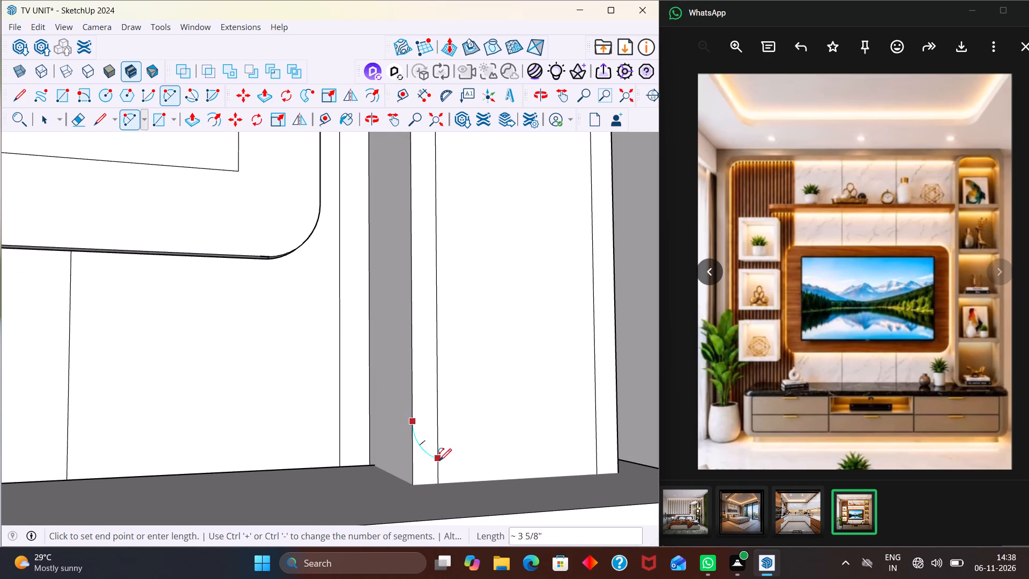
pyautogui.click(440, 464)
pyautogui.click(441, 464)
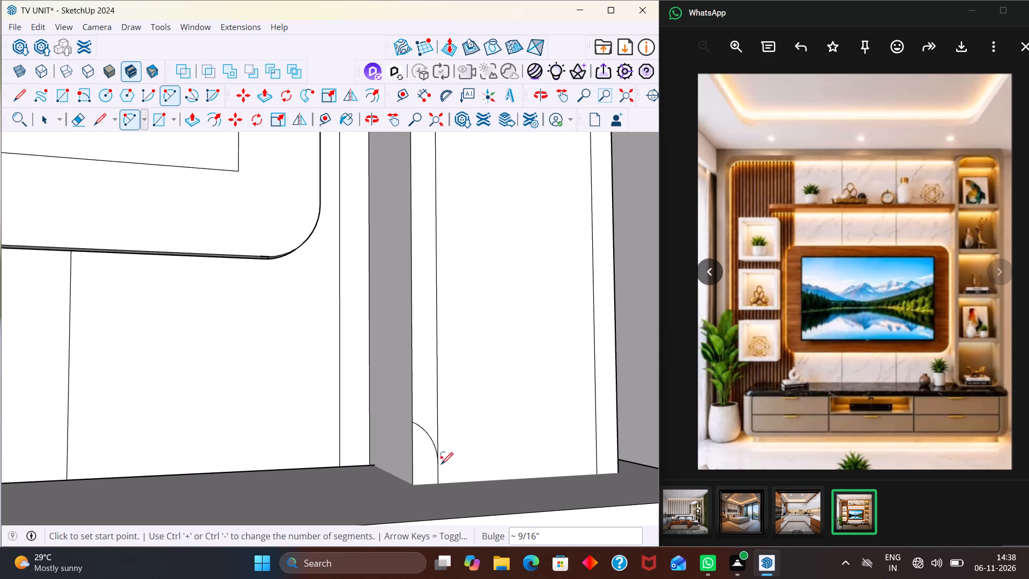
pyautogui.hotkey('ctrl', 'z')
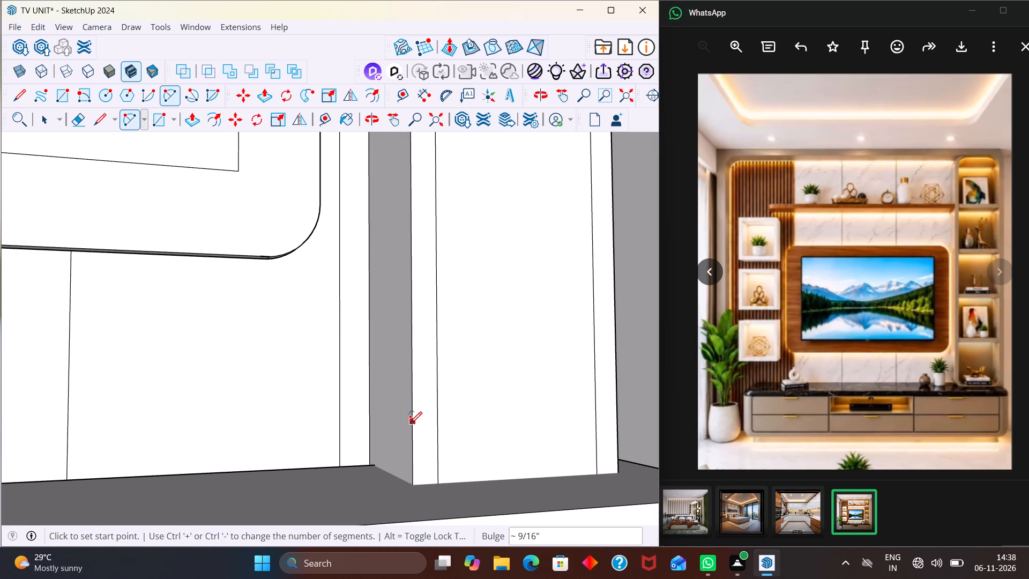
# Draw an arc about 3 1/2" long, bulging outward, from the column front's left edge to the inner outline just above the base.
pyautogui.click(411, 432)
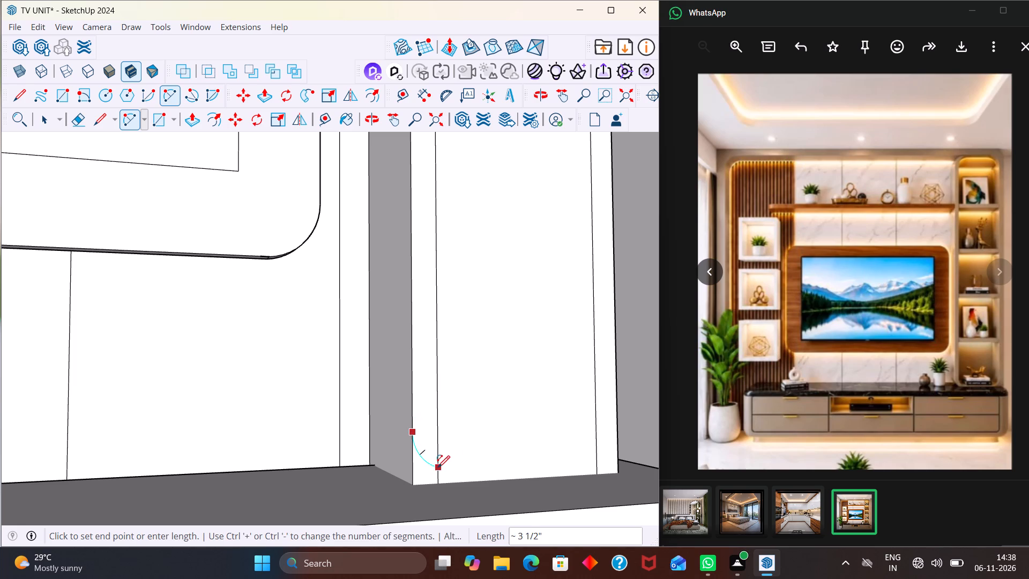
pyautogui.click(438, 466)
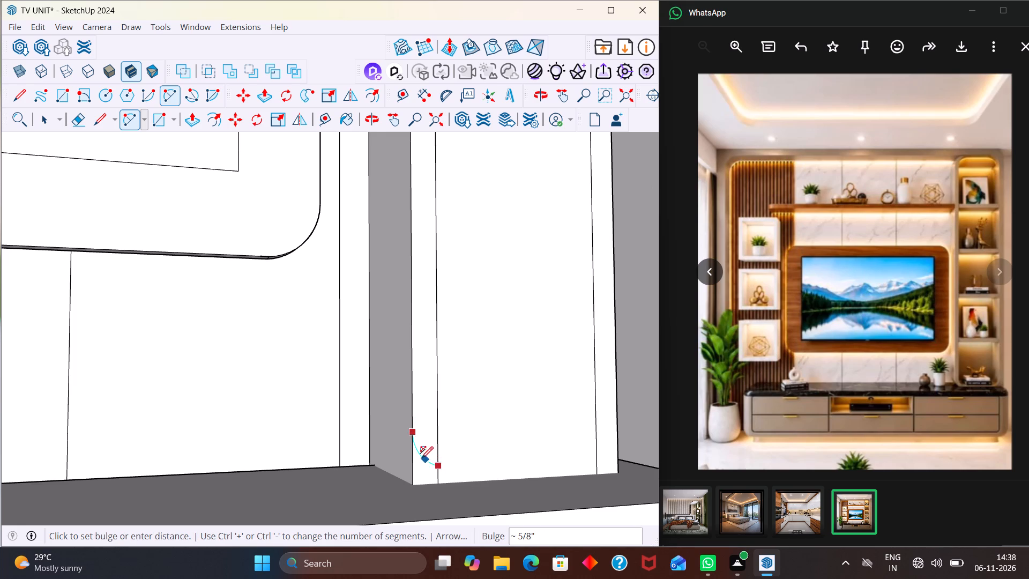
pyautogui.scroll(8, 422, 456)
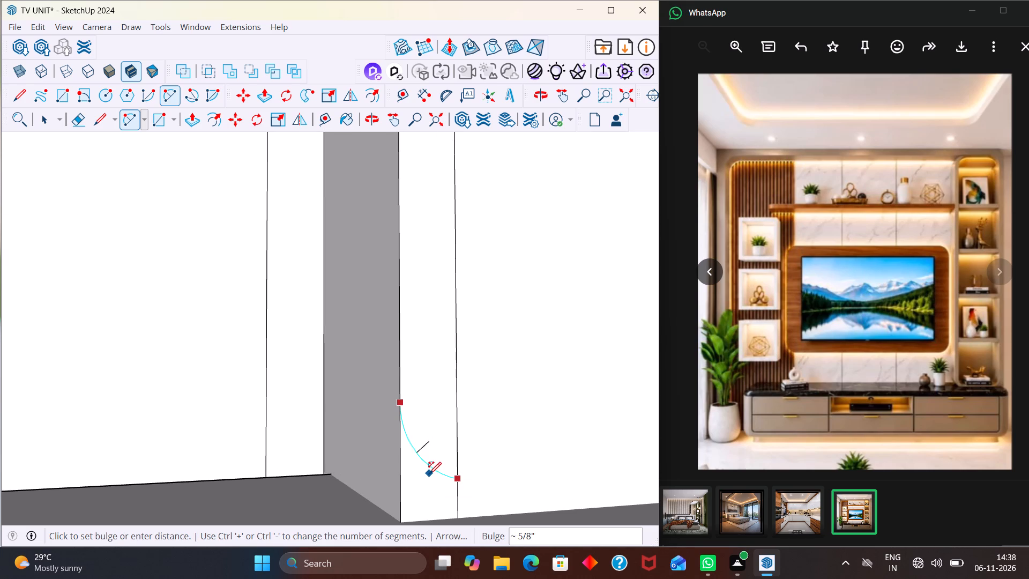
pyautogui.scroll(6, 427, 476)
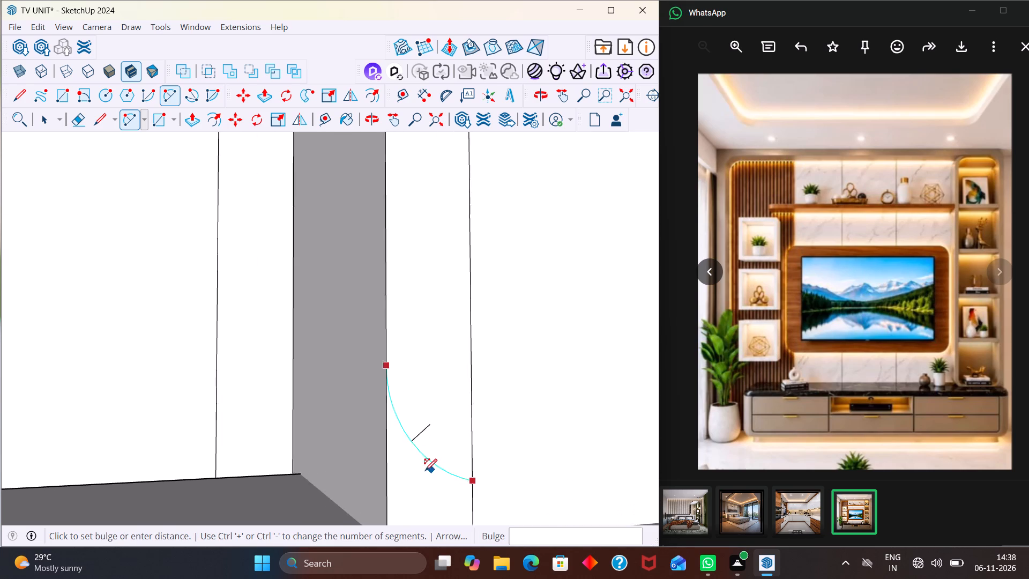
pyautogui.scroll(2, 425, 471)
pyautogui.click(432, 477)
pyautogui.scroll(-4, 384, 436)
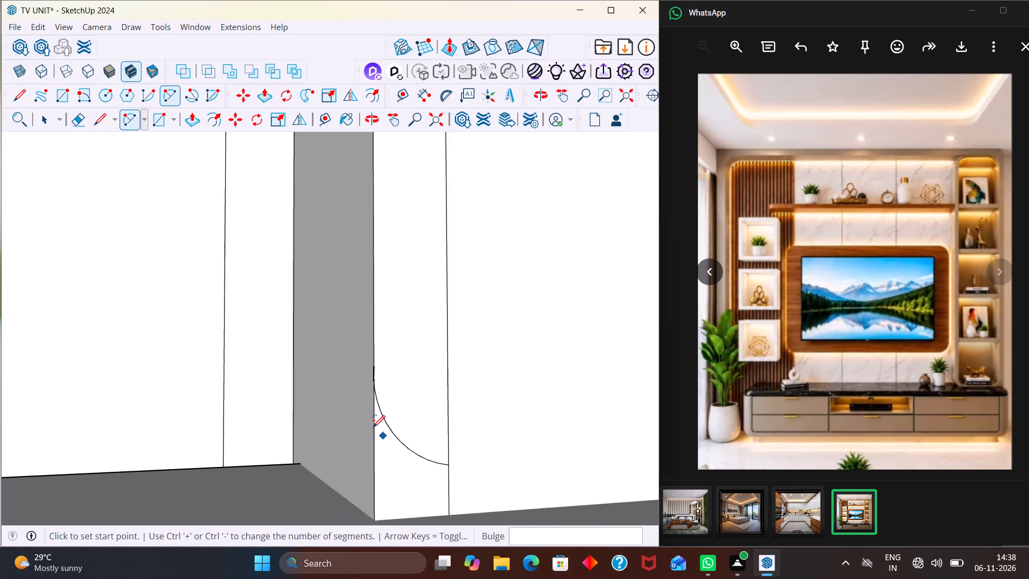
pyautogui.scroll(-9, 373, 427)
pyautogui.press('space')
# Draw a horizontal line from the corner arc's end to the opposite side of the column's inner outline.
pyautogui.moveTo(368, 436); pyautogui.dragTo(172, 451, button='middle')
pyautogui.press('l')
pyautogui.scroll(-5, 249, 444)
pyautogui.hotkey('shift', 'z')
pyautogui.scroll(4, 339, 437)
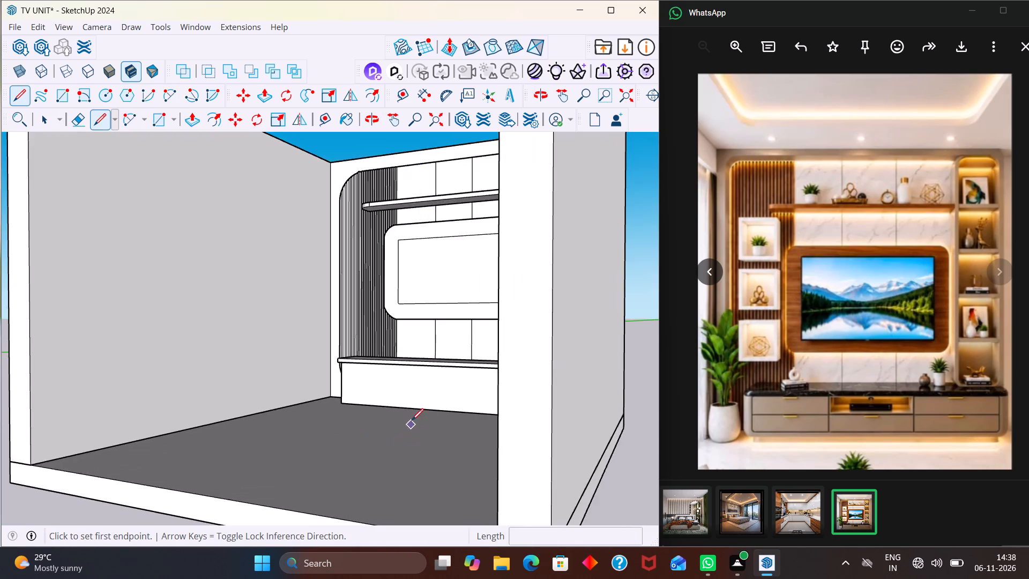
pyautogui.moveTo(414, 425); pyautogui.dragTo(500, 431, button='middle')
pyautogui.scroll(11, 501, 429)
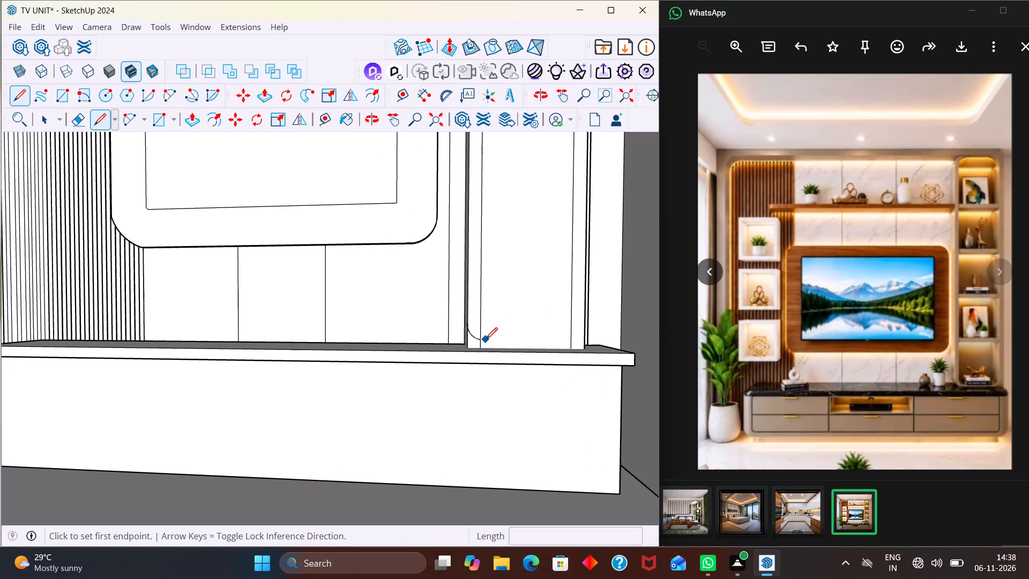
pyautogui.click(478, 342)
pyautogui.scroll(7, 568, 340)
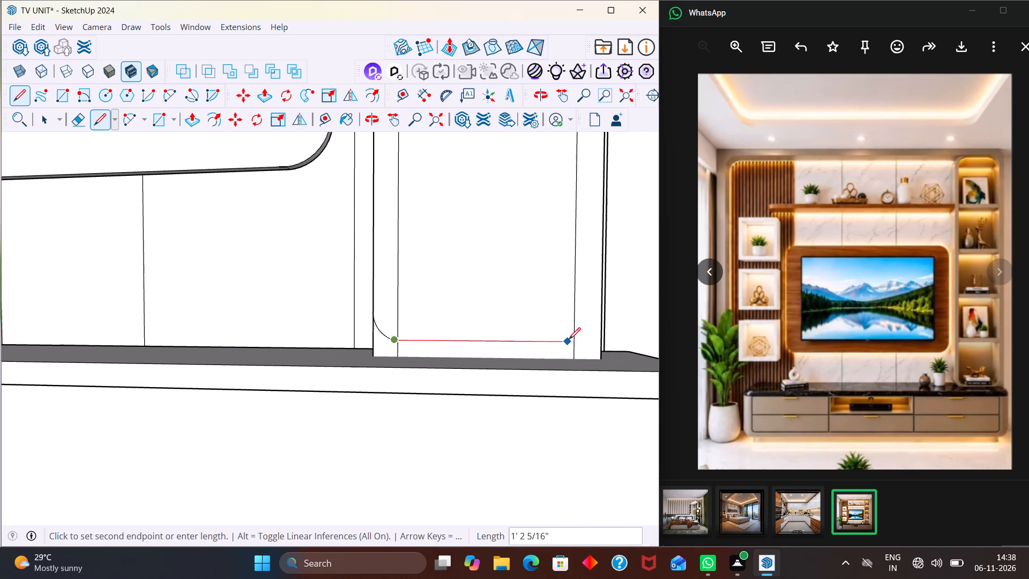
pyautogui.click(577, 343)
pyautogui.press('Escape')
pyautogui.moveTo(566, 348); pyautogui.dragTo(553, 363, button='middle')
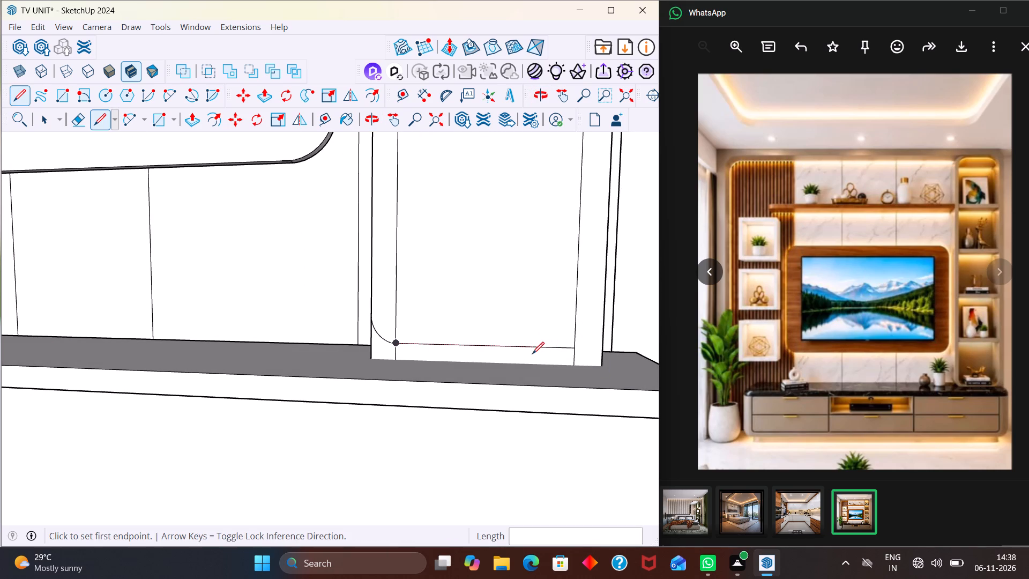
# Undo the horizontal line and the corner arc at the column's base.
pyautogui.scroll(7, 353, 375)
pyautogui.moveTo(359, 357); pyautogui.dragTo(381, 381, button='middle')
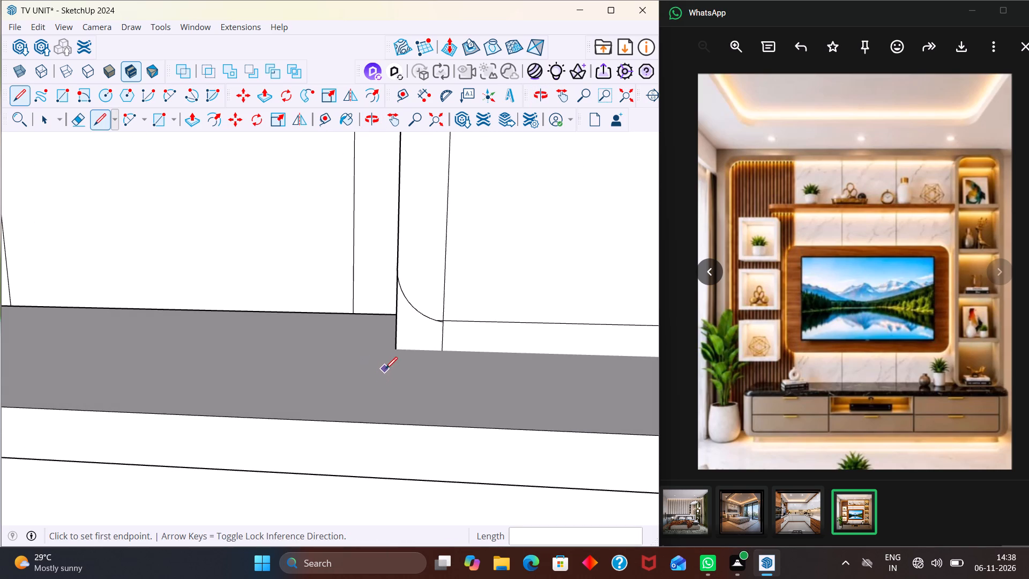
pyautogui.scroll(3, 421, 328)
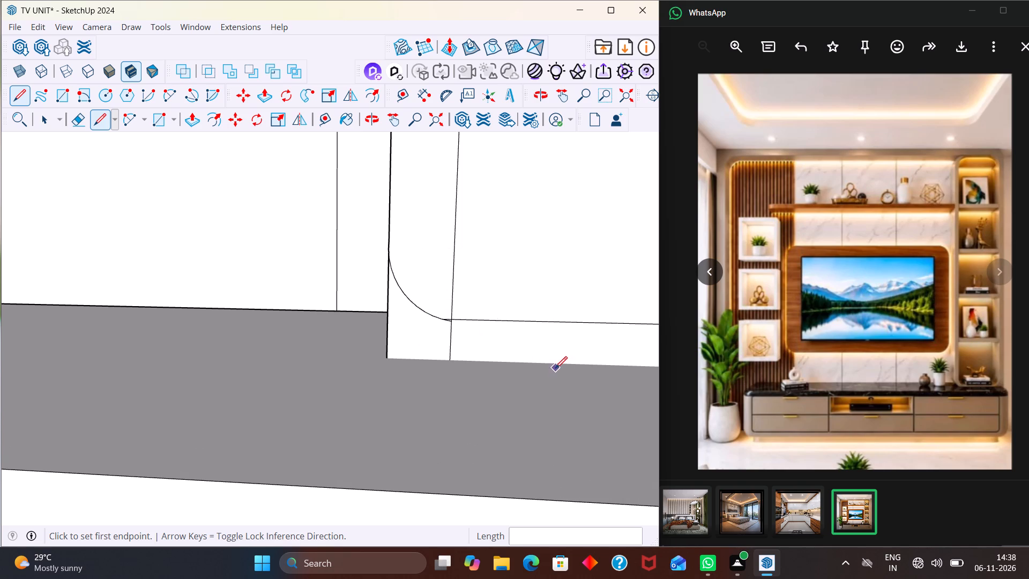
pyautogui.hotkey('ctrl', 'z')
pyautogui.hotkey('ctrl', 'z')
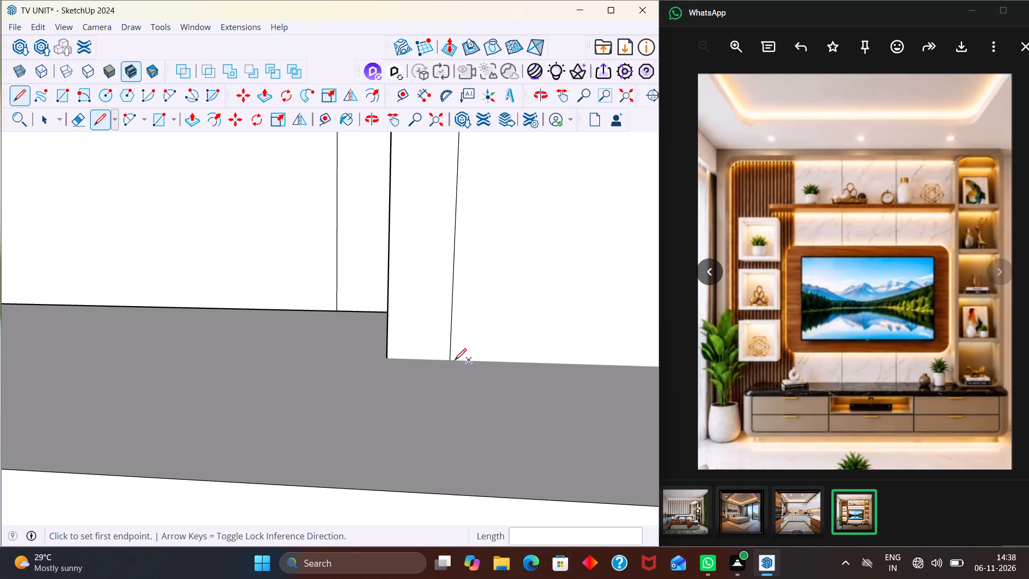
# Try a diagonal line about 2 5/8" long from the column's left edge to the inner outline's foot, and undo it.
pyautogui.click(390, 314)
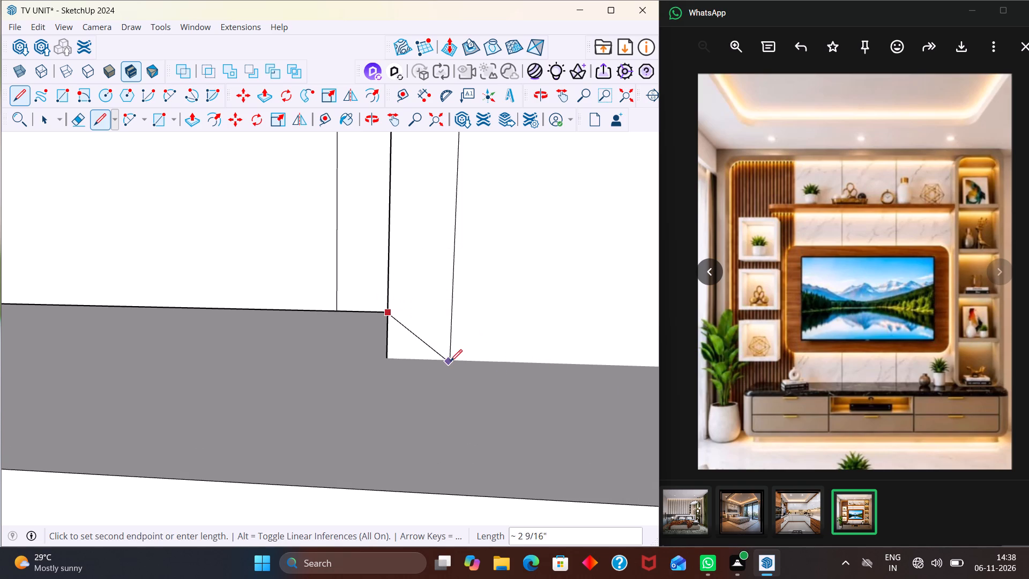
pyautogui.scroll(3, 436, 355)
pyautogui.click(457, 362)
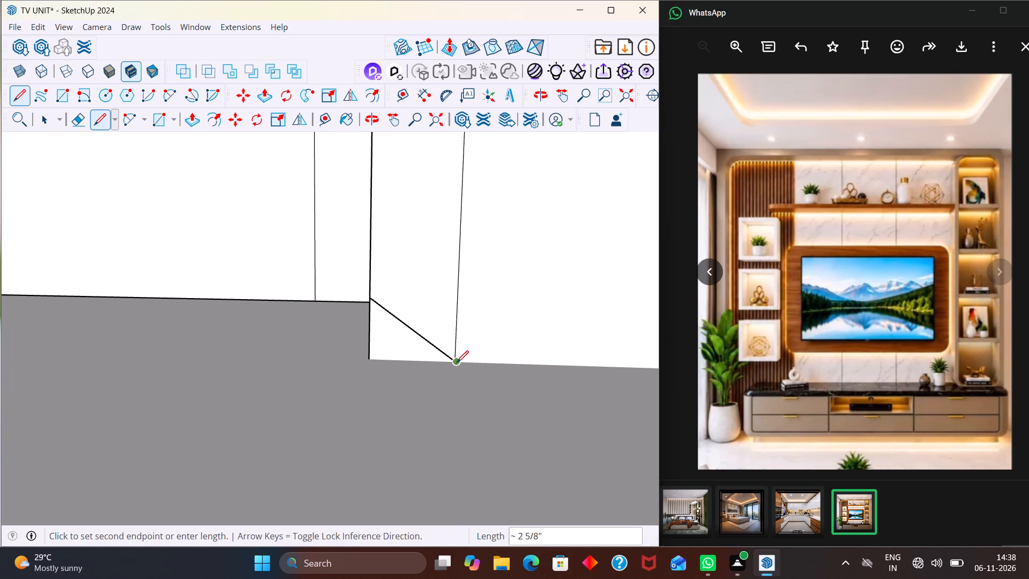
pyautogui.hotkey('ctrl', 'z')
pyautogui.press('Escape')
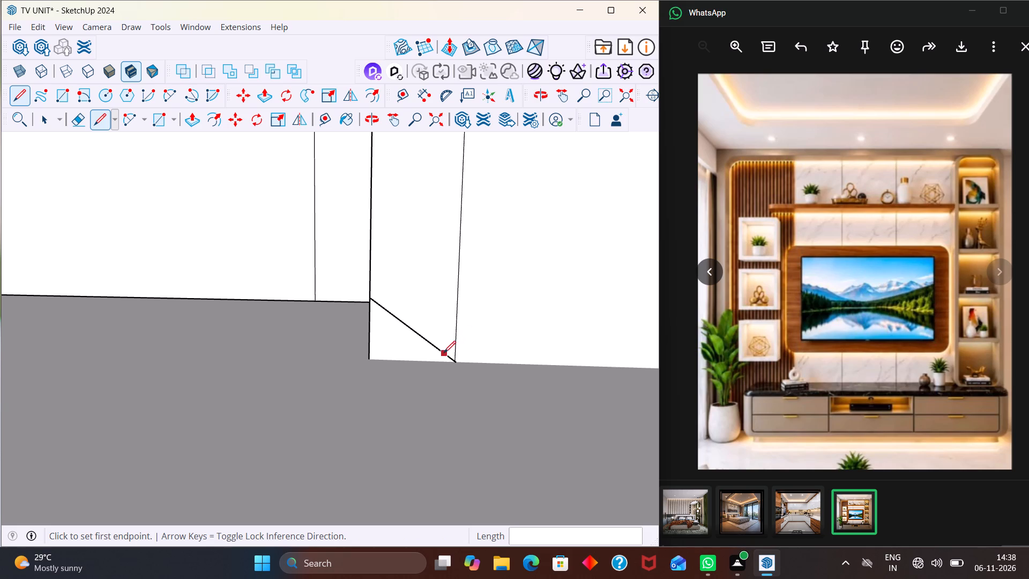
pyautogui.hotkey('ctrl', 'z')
# Draw an arc with a bulge of about 3/8" from the column front's left edge to the foot of the inner outline.
pyautogui.press('a')
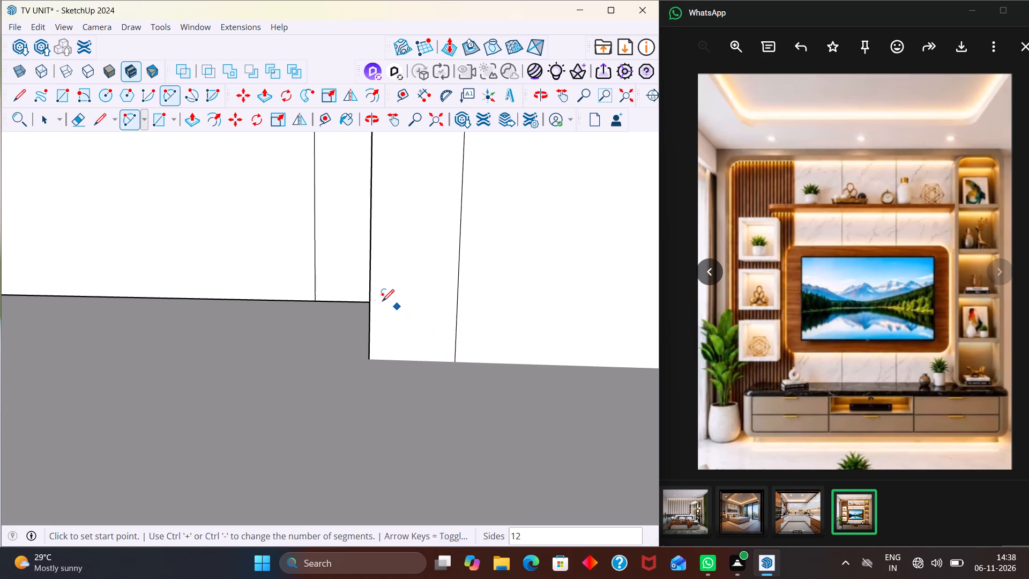
pyautogui.click(370, 305)
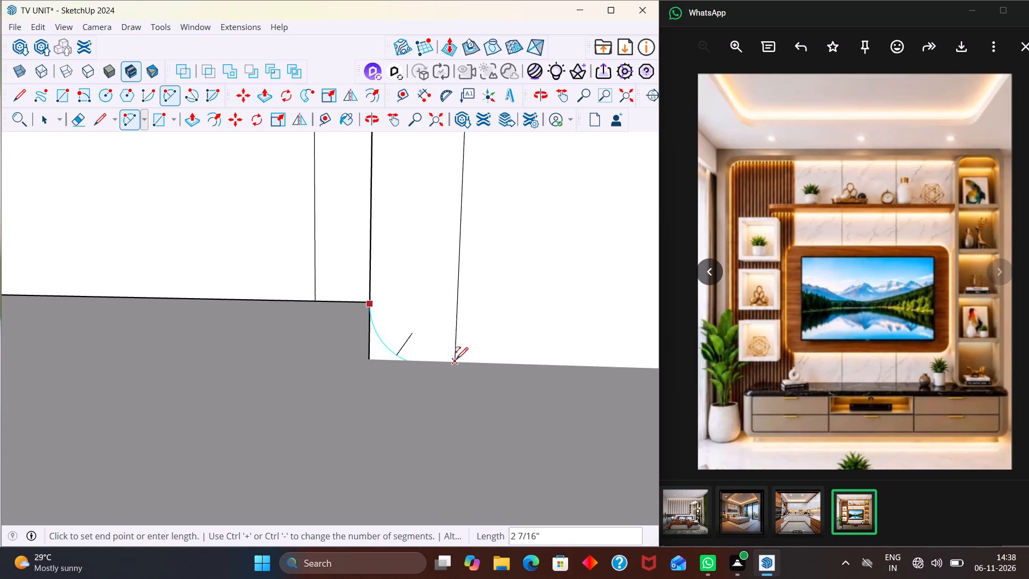
pyautogui.click(453, 359)
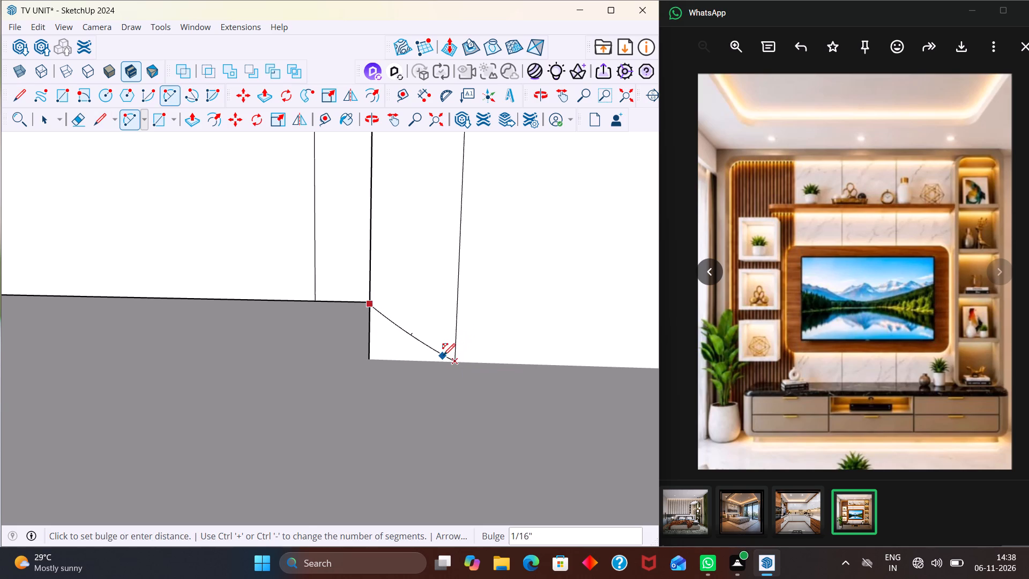
pyautogui.scroll(3, 443, 355)
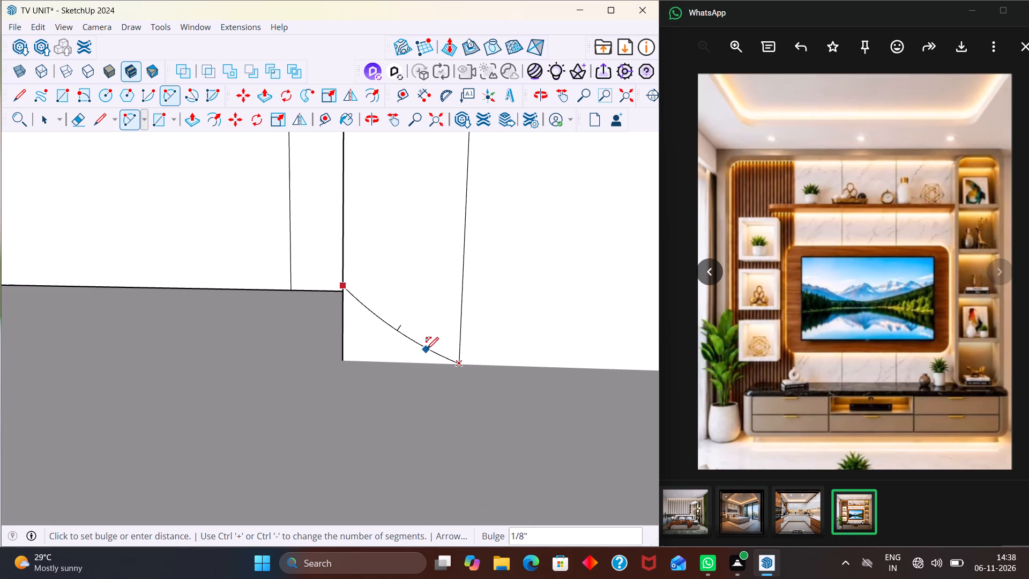
pyautogui.click(409, 355)
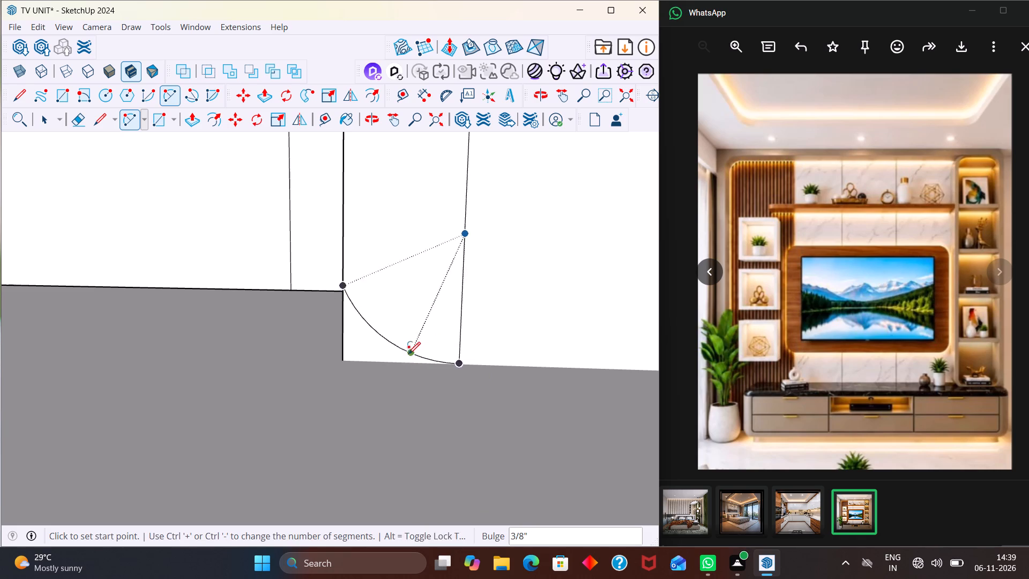
pyautogui.scroll(-15, 404, 343)
pyautogui.press('space')
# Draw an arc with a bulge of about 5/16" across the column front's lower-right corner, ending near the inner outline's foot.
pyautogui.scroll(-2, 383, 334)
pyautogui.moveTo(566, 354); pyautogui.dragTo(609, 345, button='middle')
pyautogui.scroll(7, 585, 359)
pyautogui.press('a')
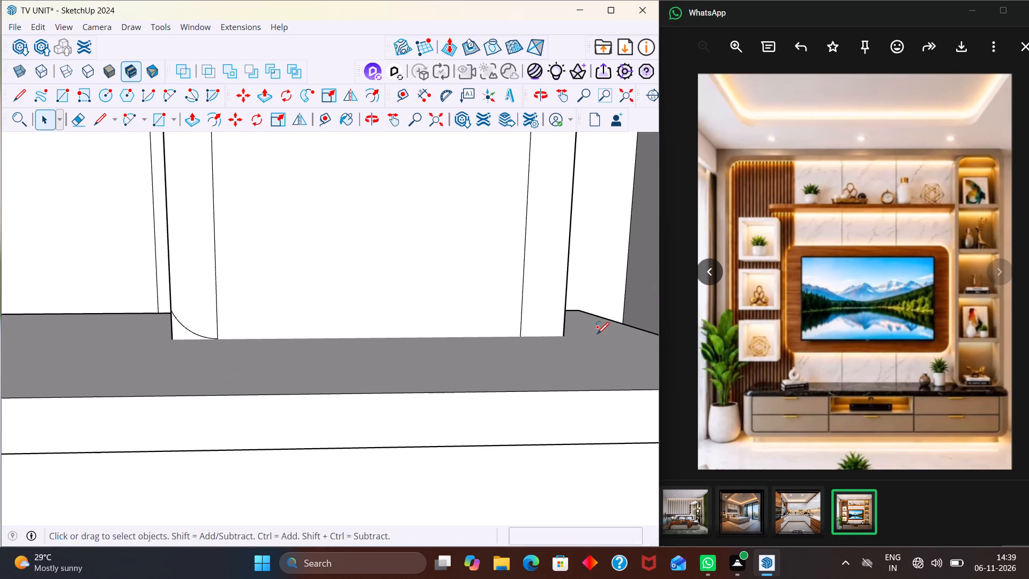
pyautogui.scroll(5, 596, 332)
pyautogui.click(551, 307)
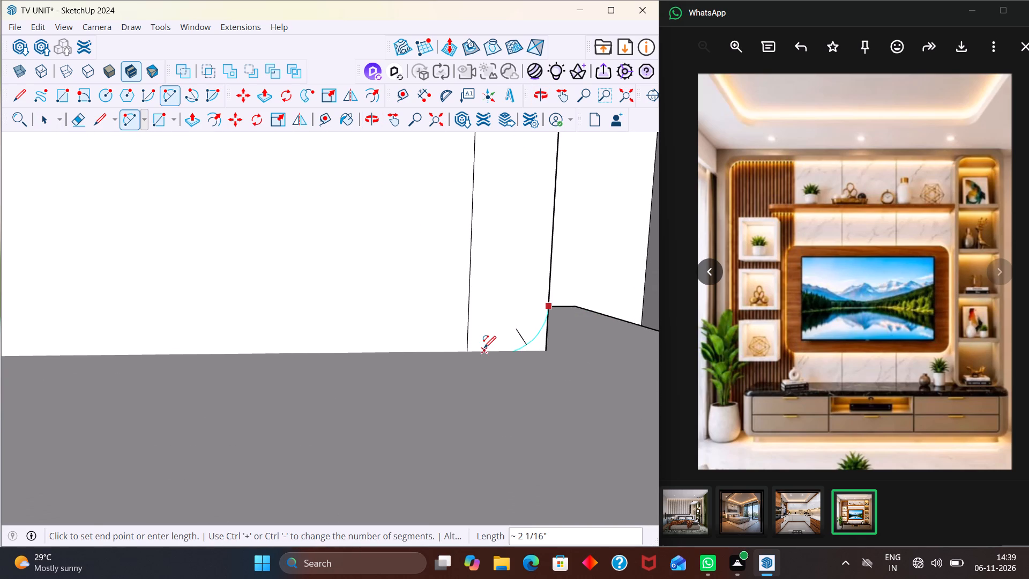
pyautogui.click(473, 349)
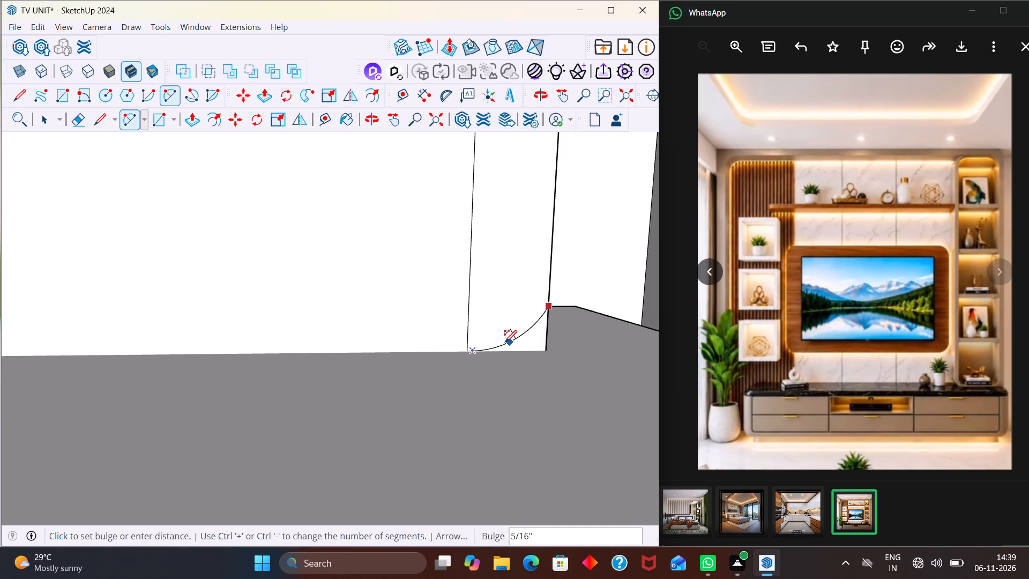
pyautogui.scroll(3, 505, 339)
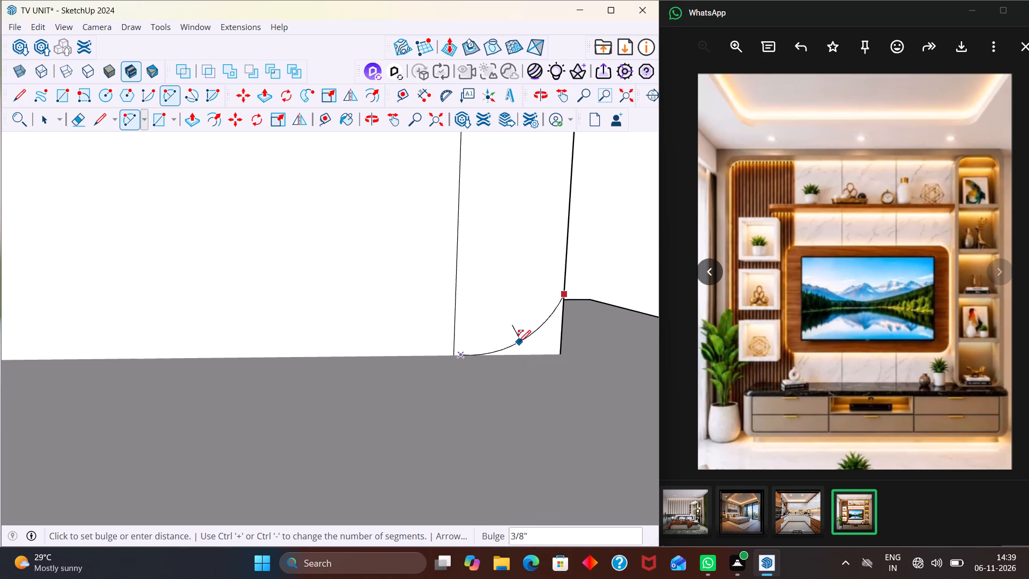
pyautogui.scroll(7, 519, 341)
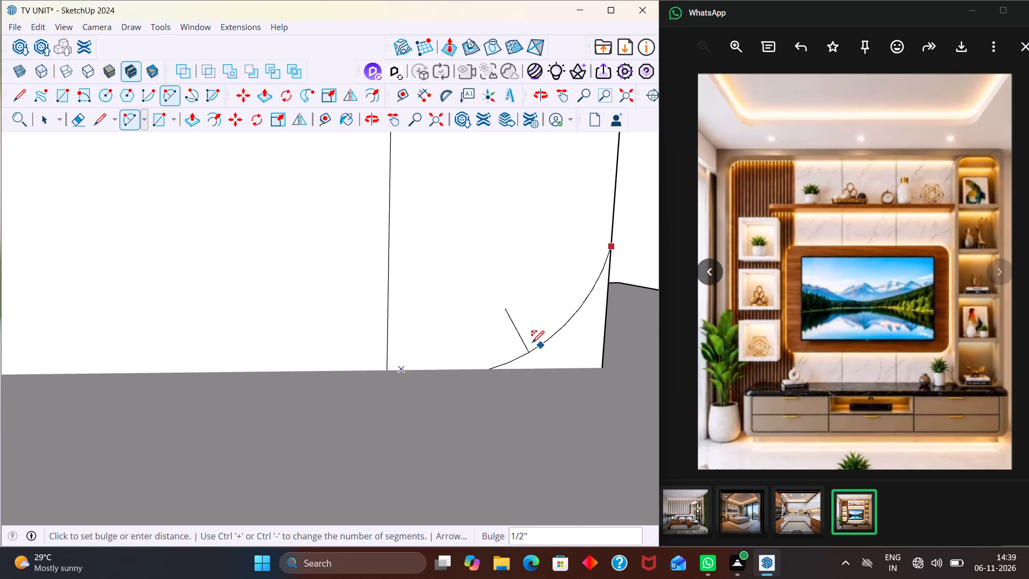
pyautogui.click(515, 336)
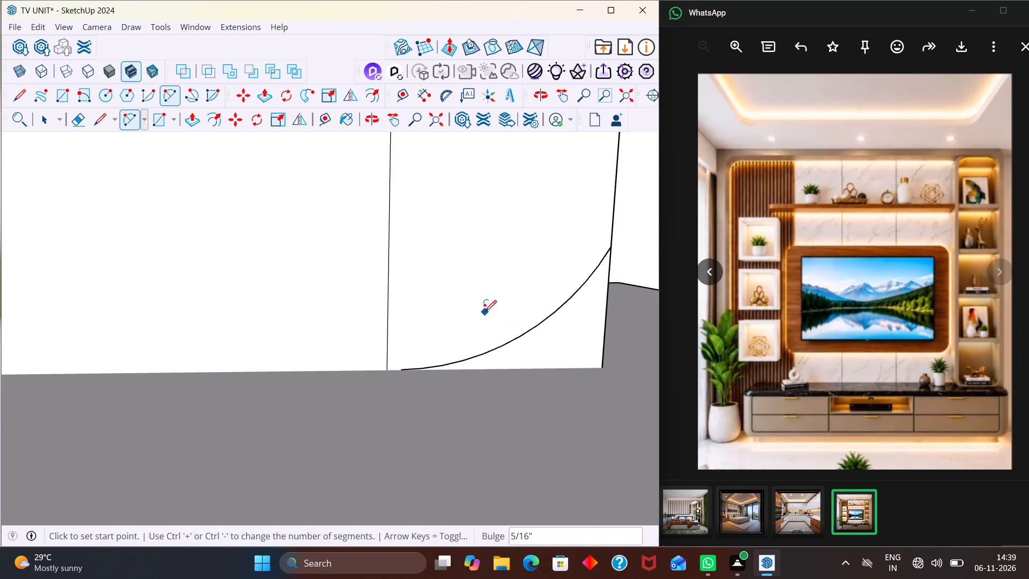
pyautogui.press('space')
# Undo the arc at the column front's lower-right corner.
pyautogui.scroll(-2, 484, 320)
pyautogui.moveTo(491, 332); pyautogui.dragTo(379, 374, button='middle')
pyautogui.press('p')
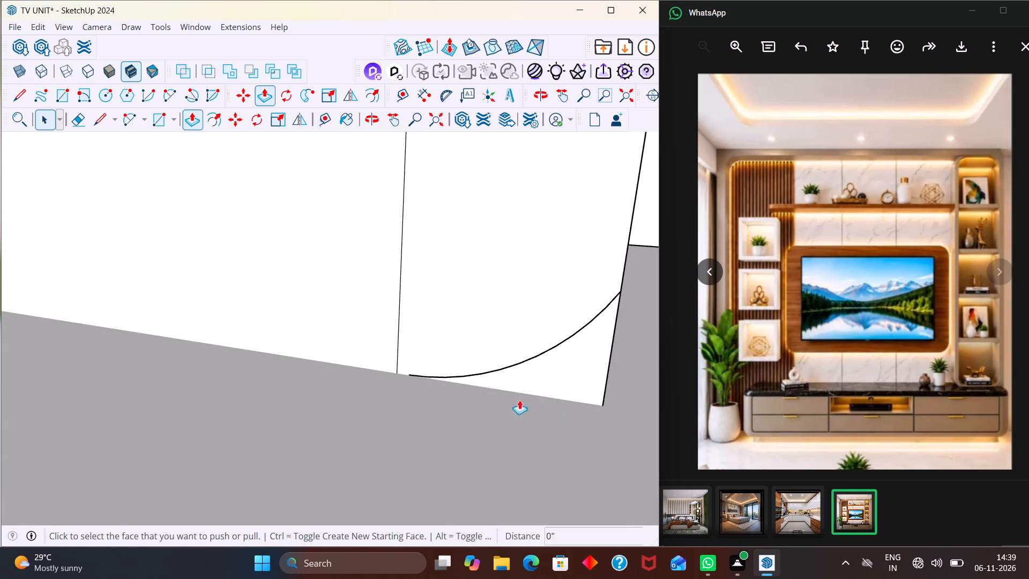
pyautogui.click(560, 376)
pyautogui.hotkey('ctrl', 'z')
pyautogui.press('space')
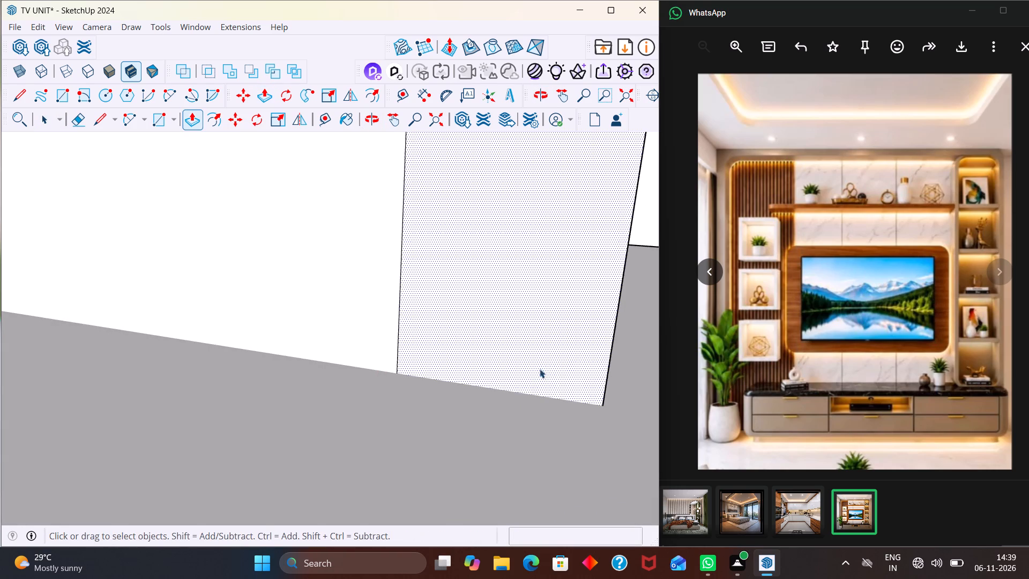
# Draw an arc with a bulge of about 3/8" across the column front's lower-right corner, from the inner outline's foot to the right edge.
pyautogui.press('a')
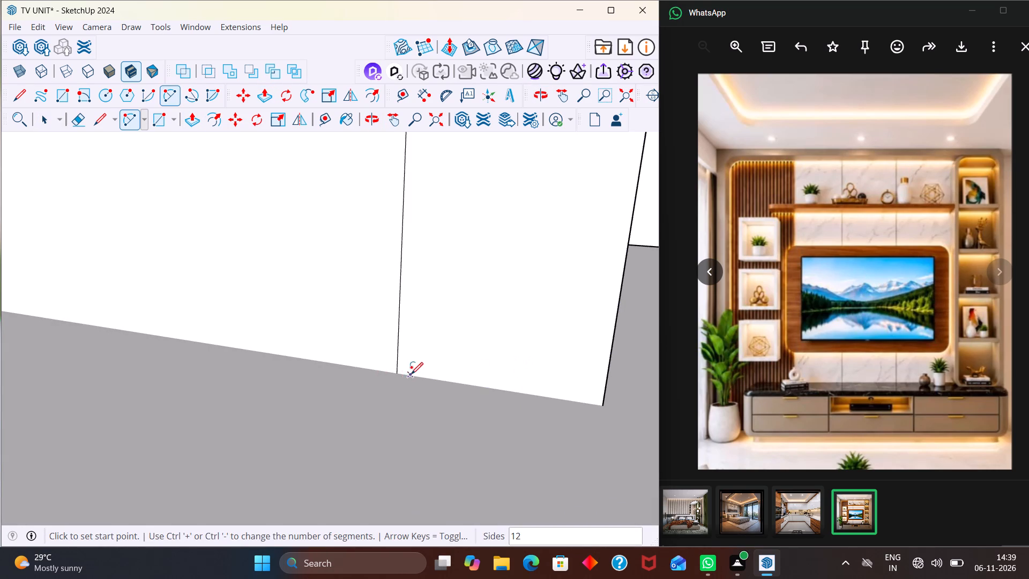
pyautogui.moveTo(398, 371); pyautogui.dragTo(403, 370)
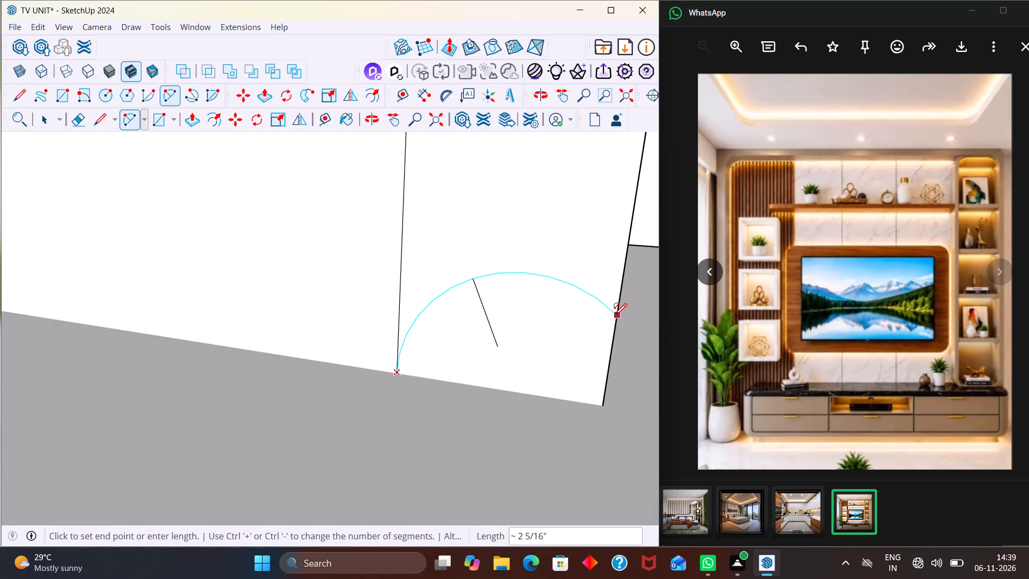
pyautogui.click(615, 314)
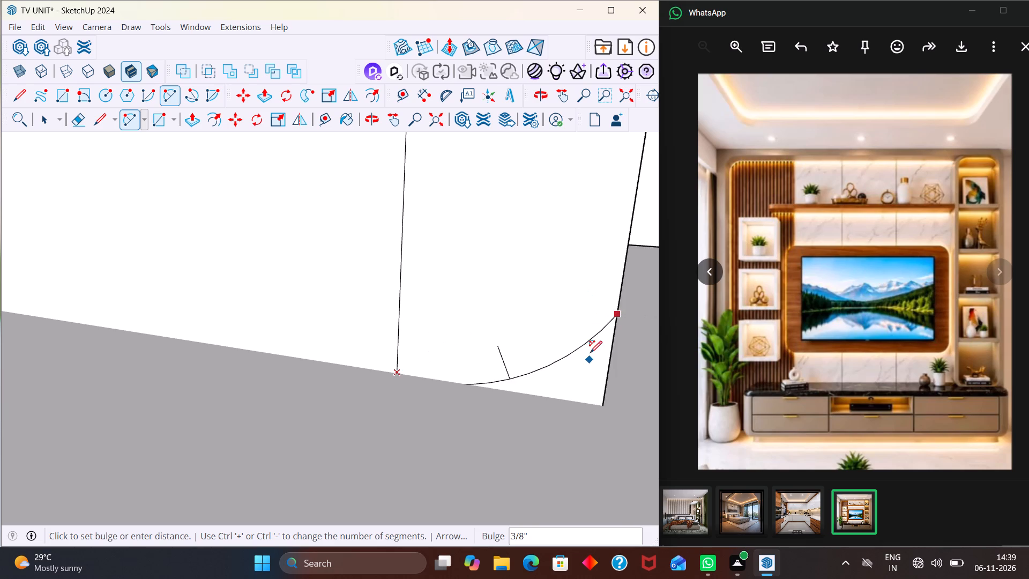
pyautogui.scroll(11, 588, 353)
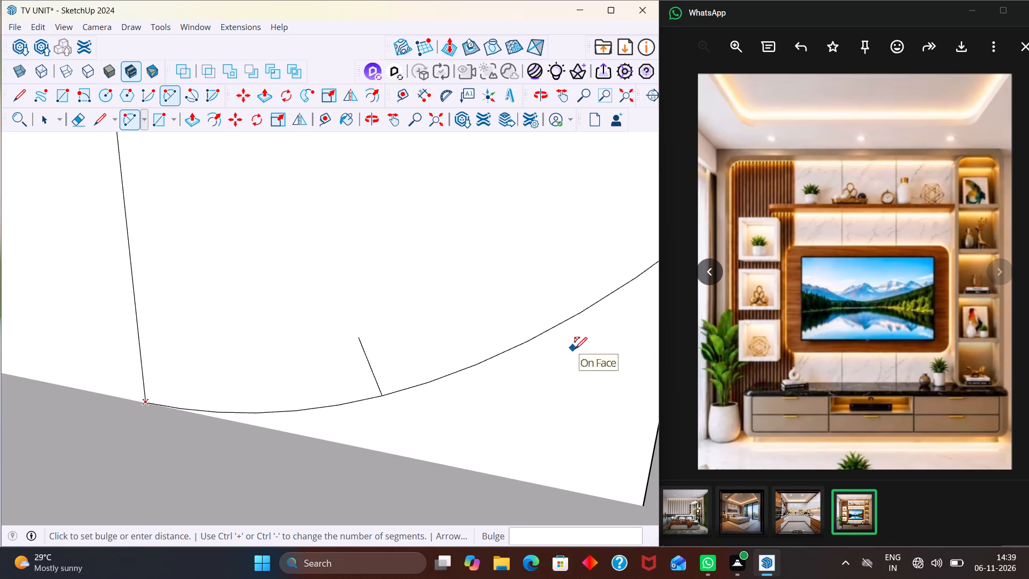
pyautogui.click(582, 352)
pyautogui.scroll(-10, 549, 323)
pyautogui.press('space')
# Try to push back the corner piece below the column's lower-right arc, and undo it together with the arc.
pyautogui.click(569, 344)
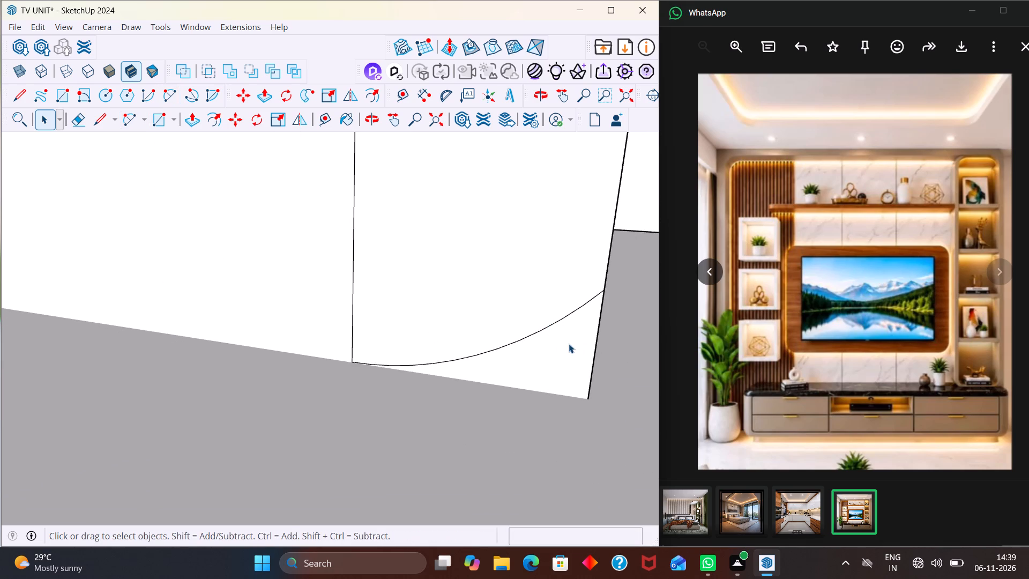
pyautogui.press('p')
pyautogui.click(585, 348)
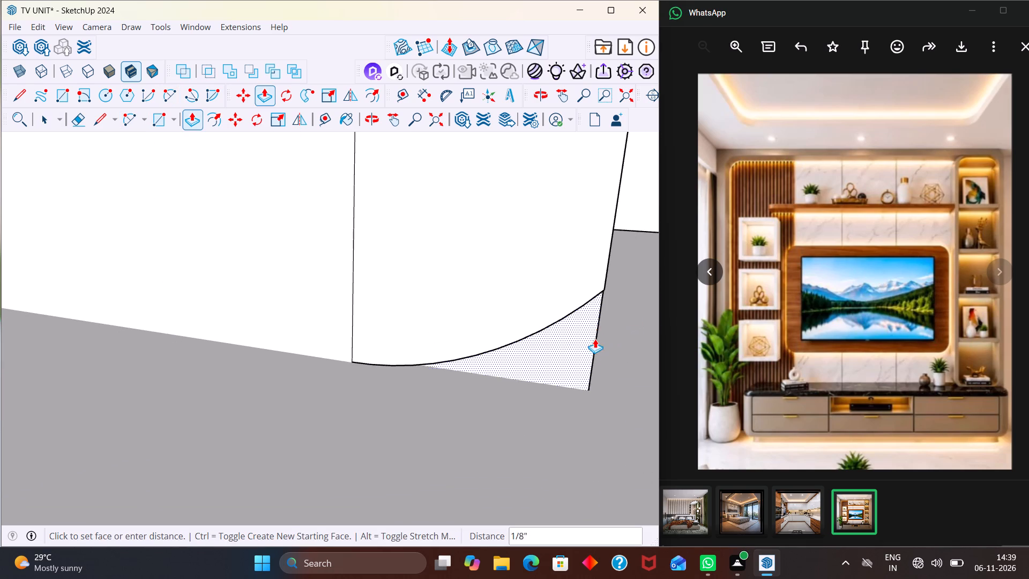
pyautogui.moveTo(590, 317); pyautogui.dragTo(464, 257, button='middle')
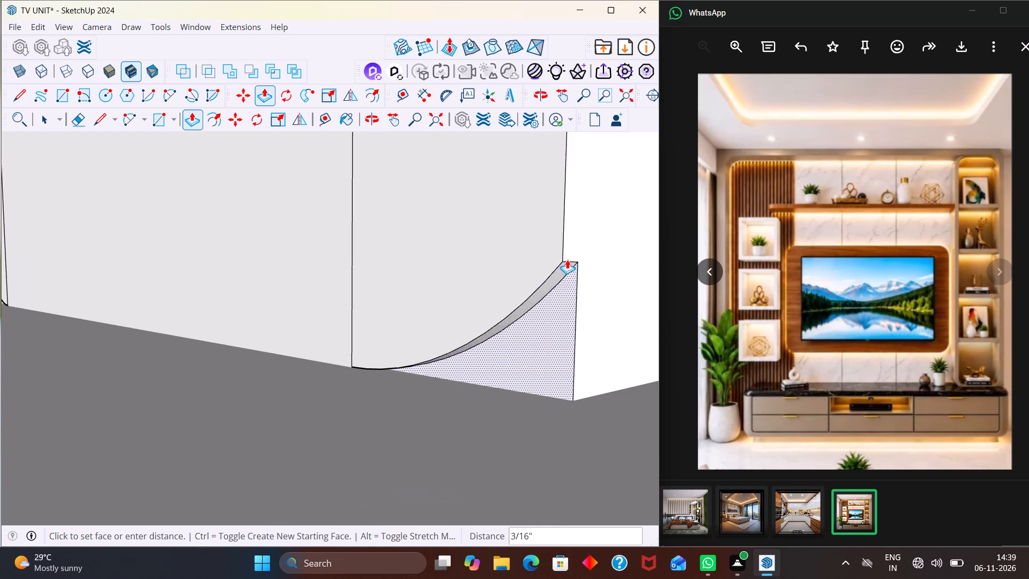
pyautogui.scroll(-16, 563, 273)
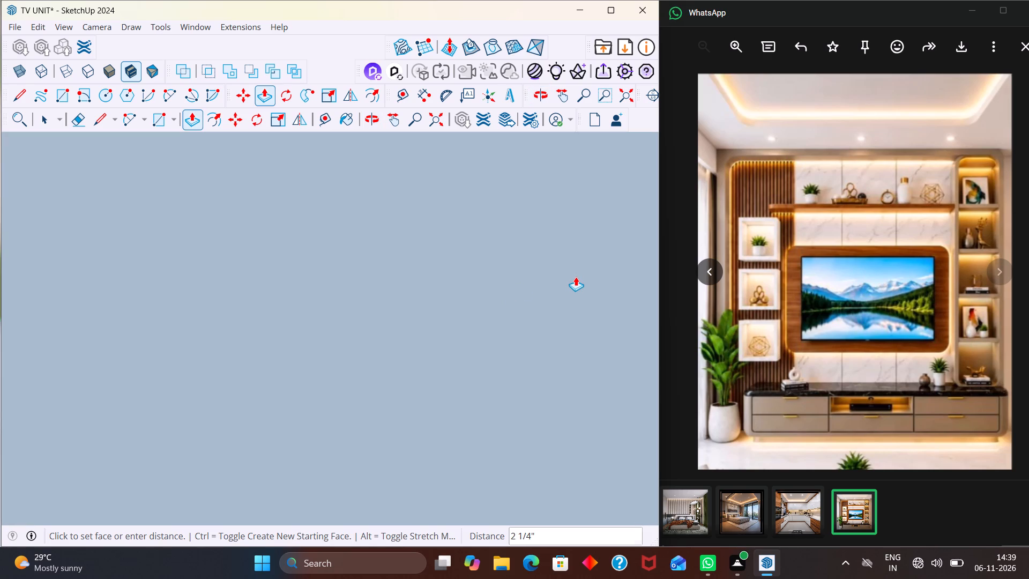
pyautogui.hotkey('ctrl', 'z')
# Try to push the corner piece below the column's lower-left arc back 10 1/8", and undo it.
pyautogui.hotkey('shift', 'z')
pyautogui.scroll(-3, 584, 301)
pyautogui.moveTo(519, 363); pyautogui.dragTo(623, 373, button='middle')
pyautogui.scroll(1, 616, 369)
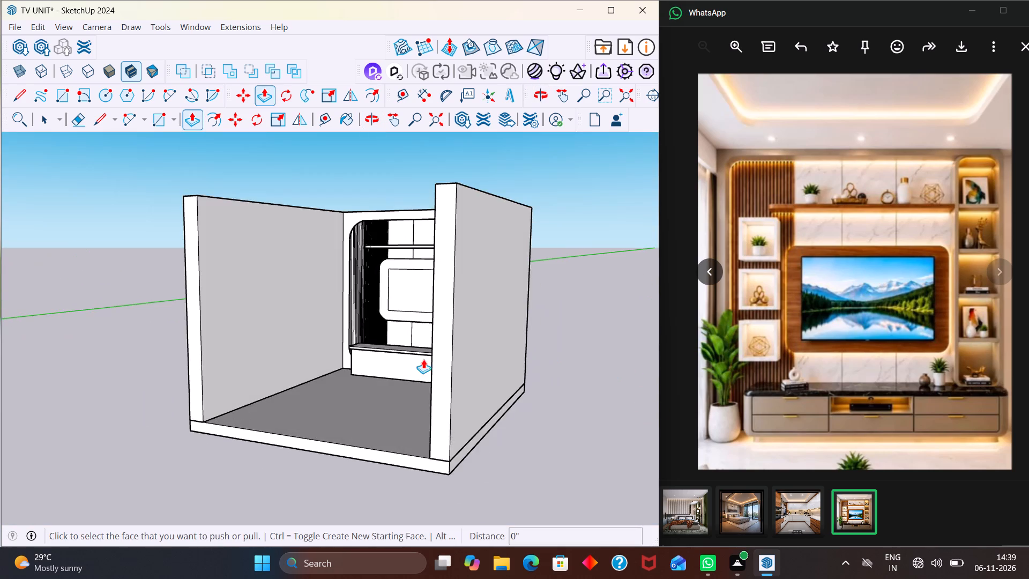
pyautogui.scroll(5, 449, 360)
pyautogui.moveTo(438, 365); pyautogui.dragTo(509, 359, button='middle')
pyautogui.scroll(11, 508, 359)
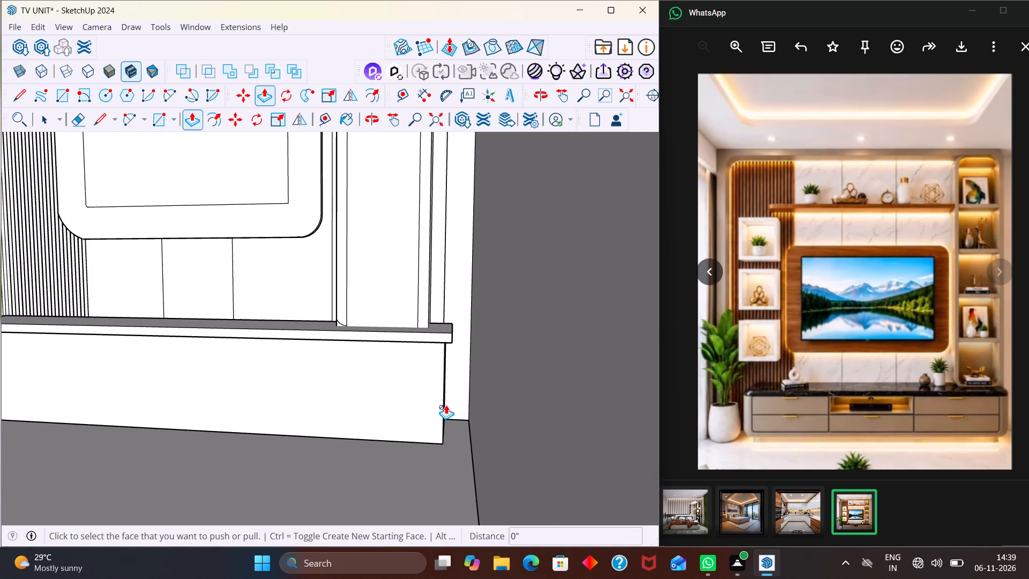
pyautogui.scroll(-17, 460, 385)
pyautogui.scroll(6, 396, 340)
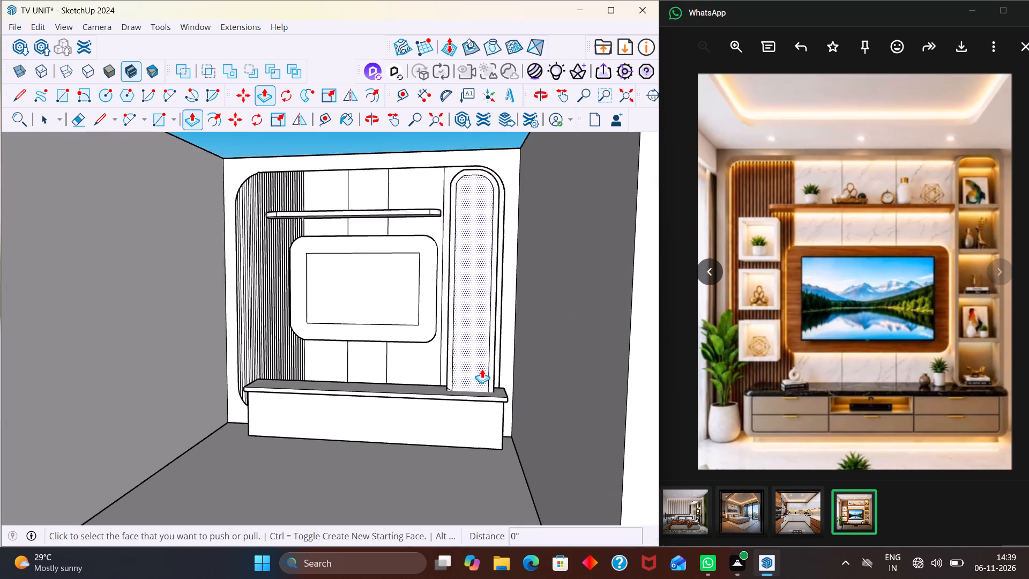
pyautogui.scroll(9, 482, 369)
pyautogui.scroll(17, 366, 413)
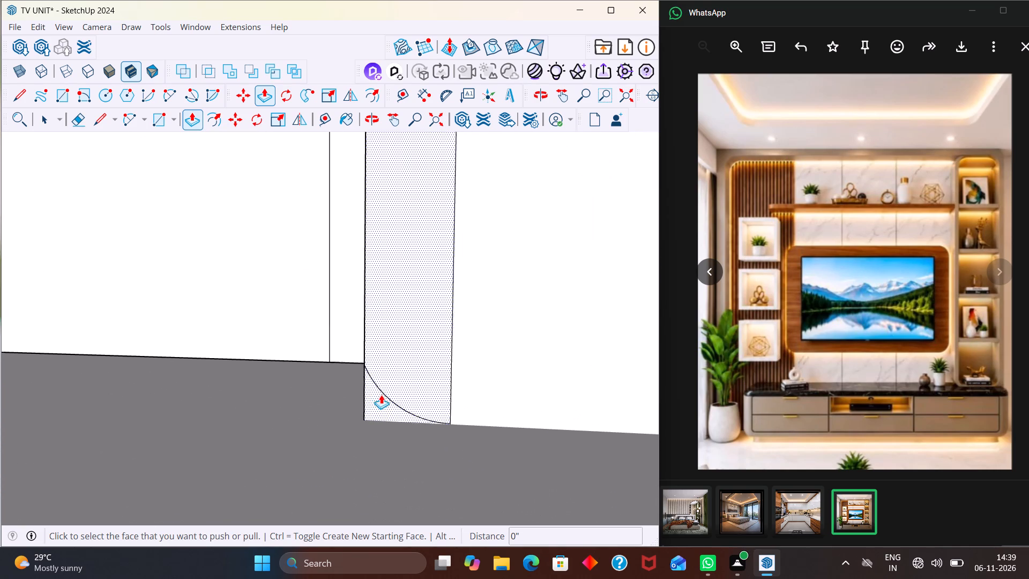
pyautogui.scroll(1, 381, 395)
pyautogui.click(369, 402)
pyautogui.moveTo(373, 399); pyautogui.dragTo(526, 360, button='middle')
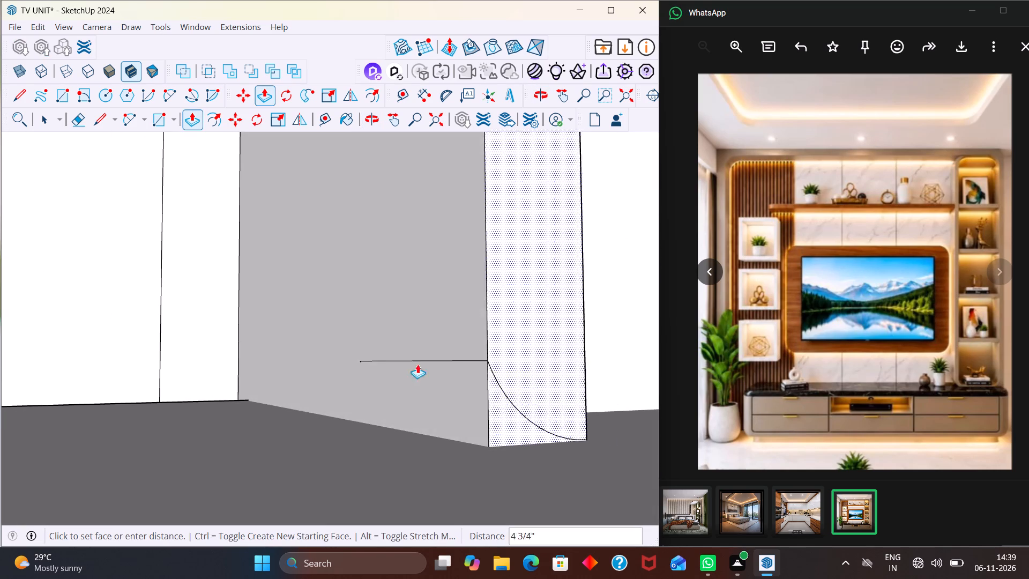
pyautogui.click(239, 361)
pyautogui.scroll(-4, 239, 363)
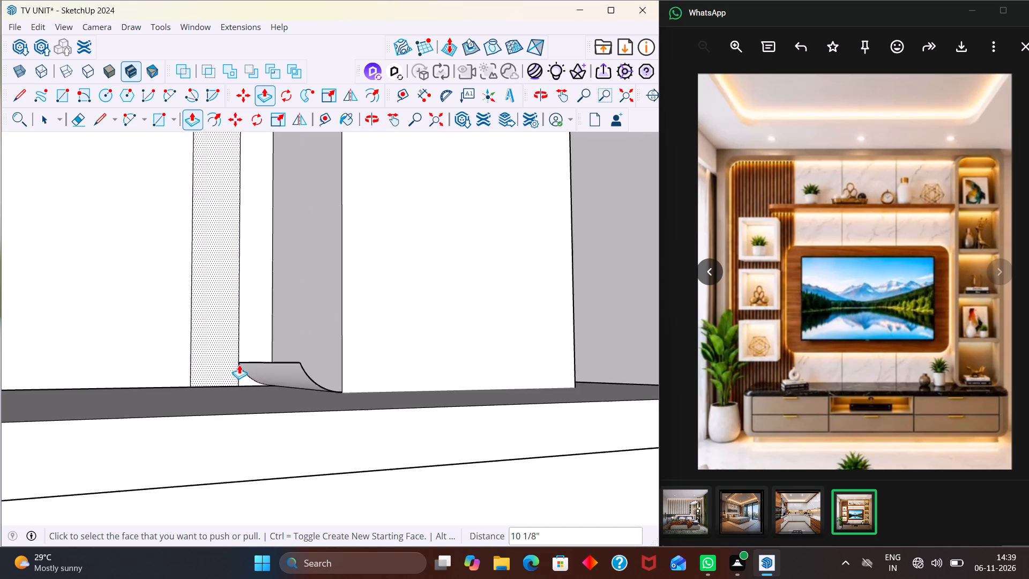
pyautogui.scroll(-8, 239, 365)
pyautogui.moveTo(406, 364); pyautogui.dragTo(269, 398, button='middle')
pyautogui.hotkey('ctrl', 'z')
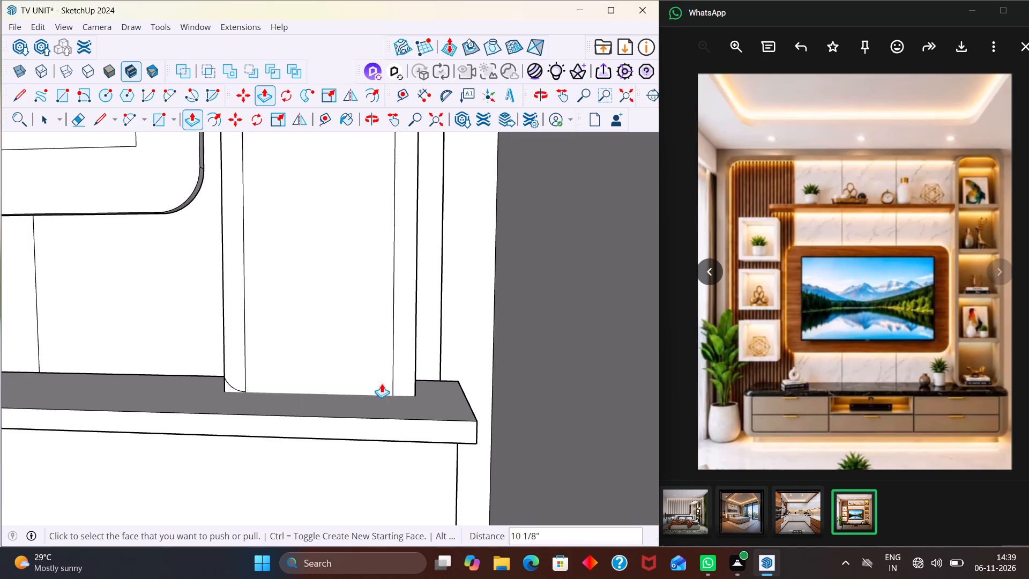
# Undo the arc at the column front's lower-left corner.
pyautogui.moveTo(332, 392); pyautogui.dragTo(607, 357, button='middle')
pyautogui.scroll(8, 345, 375)
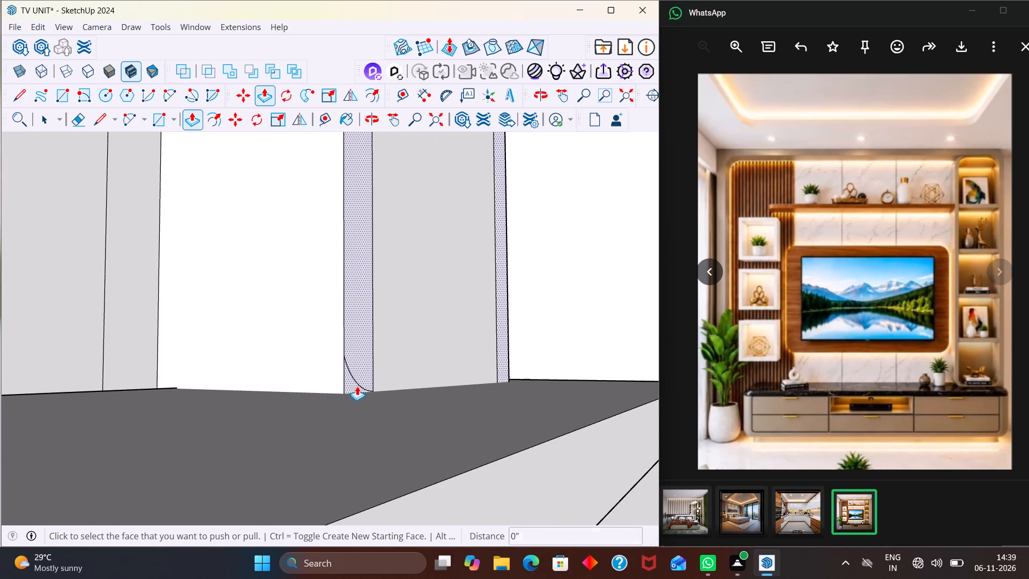
pyautogui.click(357, 386)
pyautogui.hotkey('ctrl', 'z')
pyautogui.scroll(4, 358, 362)
pyautogui.moveTo(369, 395); pyautogui.dragTo(235, 448, button='middle')
pyautogui.press('Escape')
pyautogui.press('`')
pyautogui.press('Escape')
pyautogui.press('Escape')
pyautogui.press('Escape')
pyautogui.press('Escape')
pyautogui.press('Escape')
pyautogui.press('Escape')
pyautogui.press('Escape')
pyautogui.press('Escape')
pyautogui.press('Escape')
pyautogui.press('Escape')
pyautogui.press('Escape')
pyautogui.press('Escape')
pyautogui.press('Escape')
pyautogui.press('Escape')
pyautogui.press('Escape')
pyautogui.press('Escape')
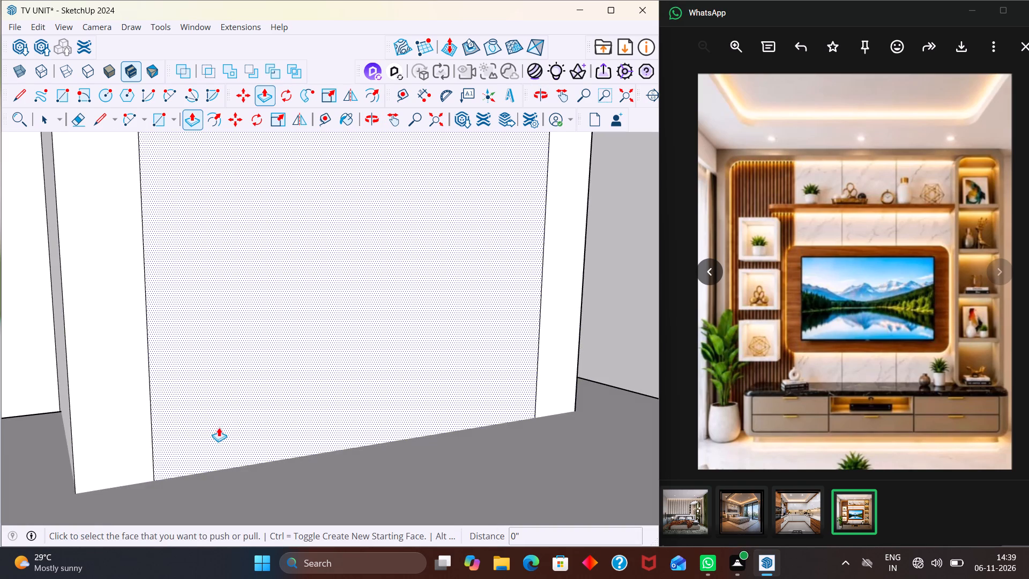
# Draw an arc spanning about 3 3/16" across the column front's lower-left corner, from the left edge to just above the inner outline's foot.
pyautogui.press('space')
pyautogui.scroll(-6, 226, 433)
pyautogui.scroll(1, 251, 446)
pyautogui.scroll(-17, 260, 428)
pyautogui.moveTo(307, 404); pyautogui.dragTo(250, 457, button='middle')
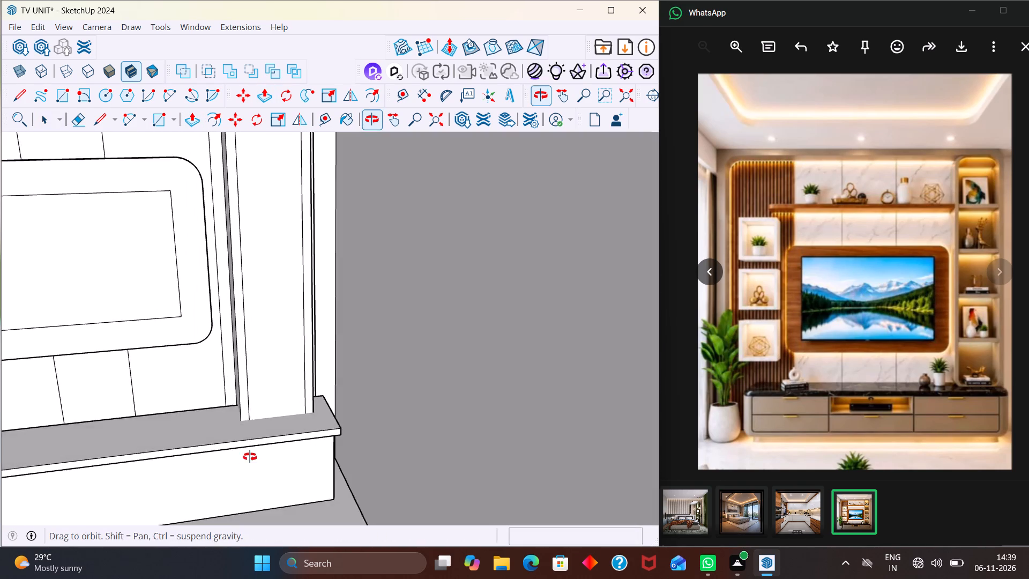
pyautogui.moveTo(250, 457); pyautogui.dragTo(242, 462, button='middle')
pyautogui.scroll(3, 338, 380)
pyautogui.scroll(6, 274, 375)
pyautogui.moveTo(251, 414); pyautogui.dragTo(238, 373, button='middle')
pyautogui.moveTo(142, 464); pyautogui.dragTo(249, 453, button='middle')
pyautogui.scroll(4, 252, 459)
pyautogui.moveTo(182, 484); pyautogui.dragTo(189, 454, button='middle')
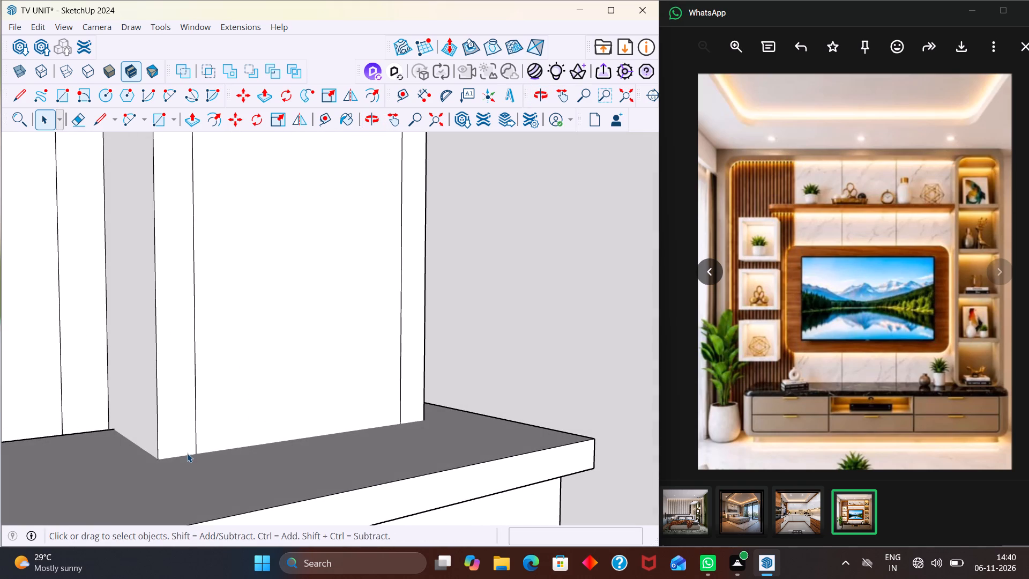
pyautogui.press('a')
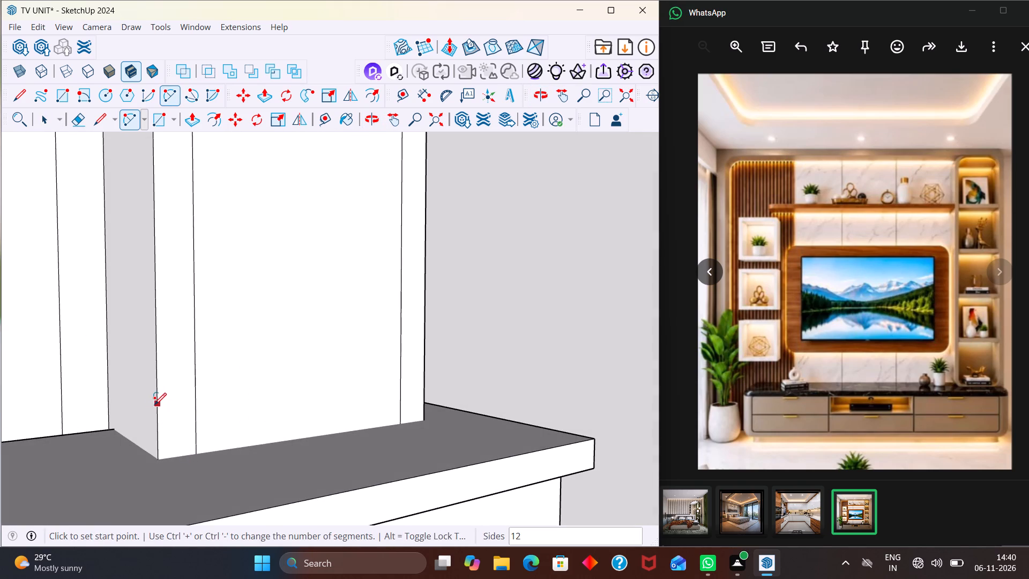
pyautogui.click(154, 404)
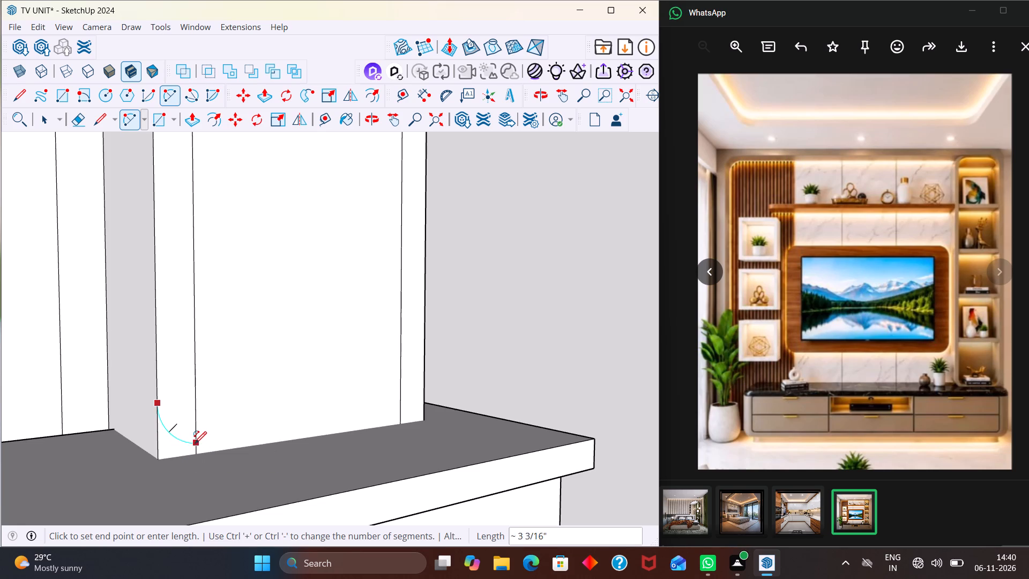
pyautogui.click(195, 448)
pyautogui.scroll(9, 193, 428)
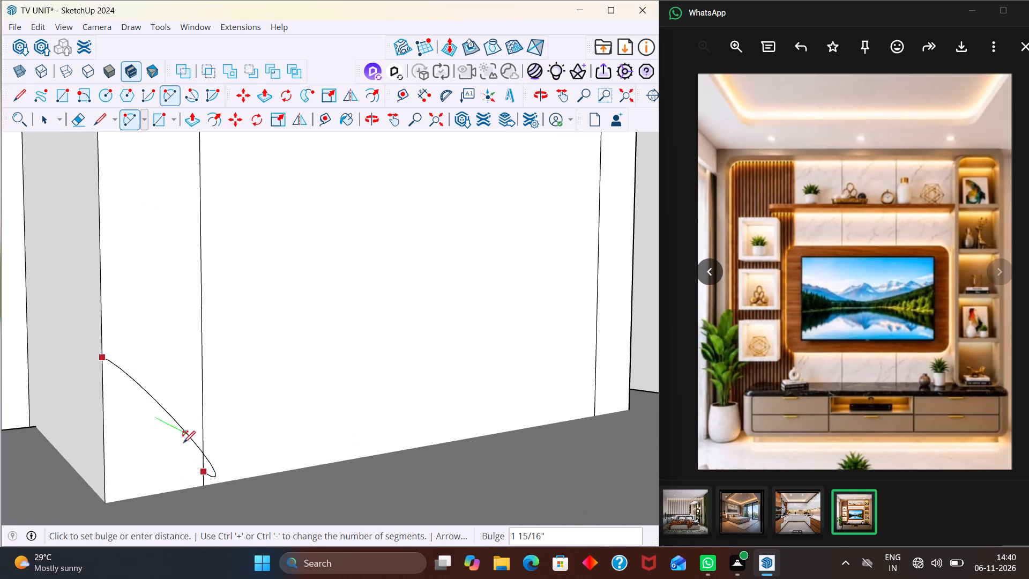
pyautogui.click(166, 474)
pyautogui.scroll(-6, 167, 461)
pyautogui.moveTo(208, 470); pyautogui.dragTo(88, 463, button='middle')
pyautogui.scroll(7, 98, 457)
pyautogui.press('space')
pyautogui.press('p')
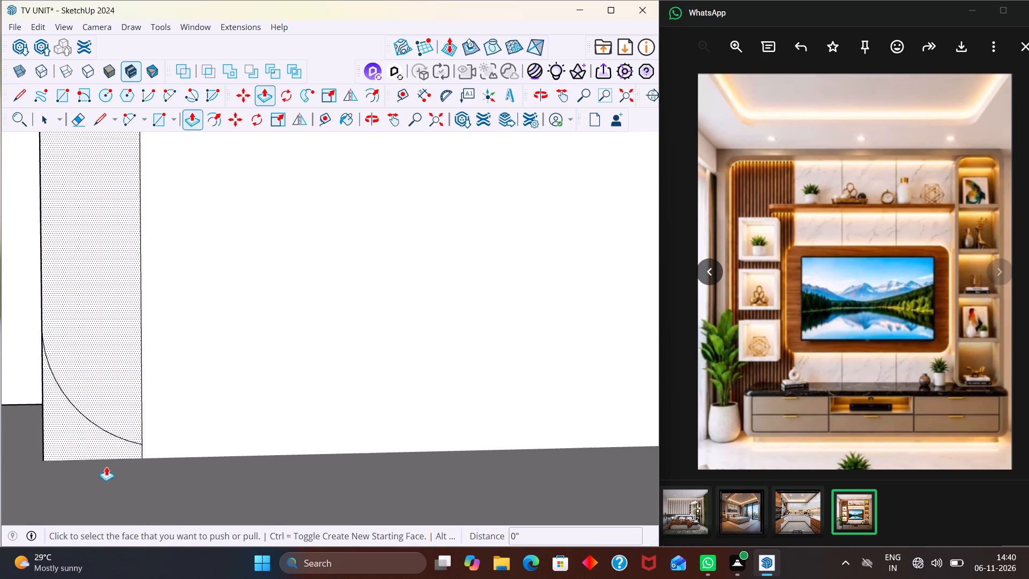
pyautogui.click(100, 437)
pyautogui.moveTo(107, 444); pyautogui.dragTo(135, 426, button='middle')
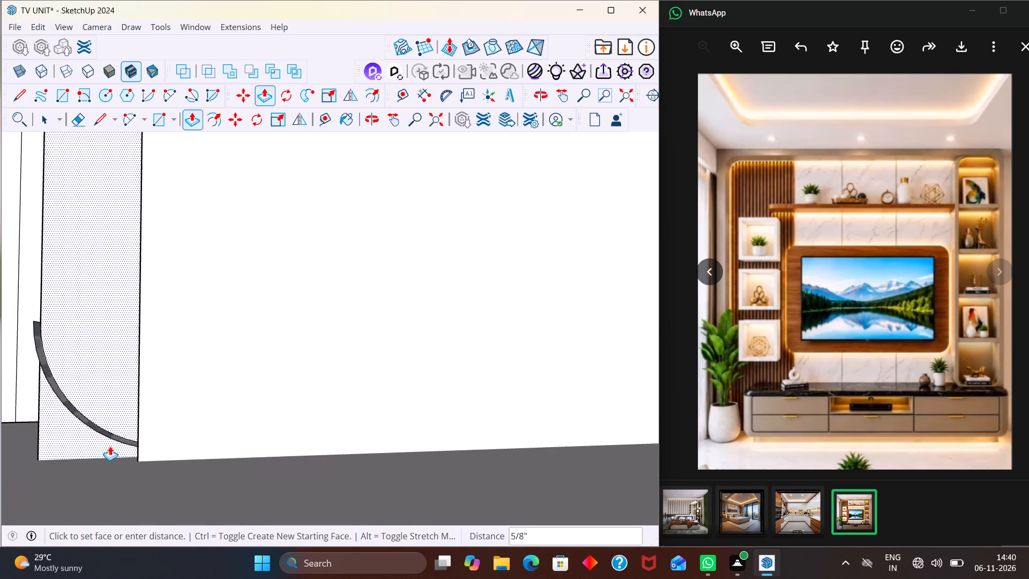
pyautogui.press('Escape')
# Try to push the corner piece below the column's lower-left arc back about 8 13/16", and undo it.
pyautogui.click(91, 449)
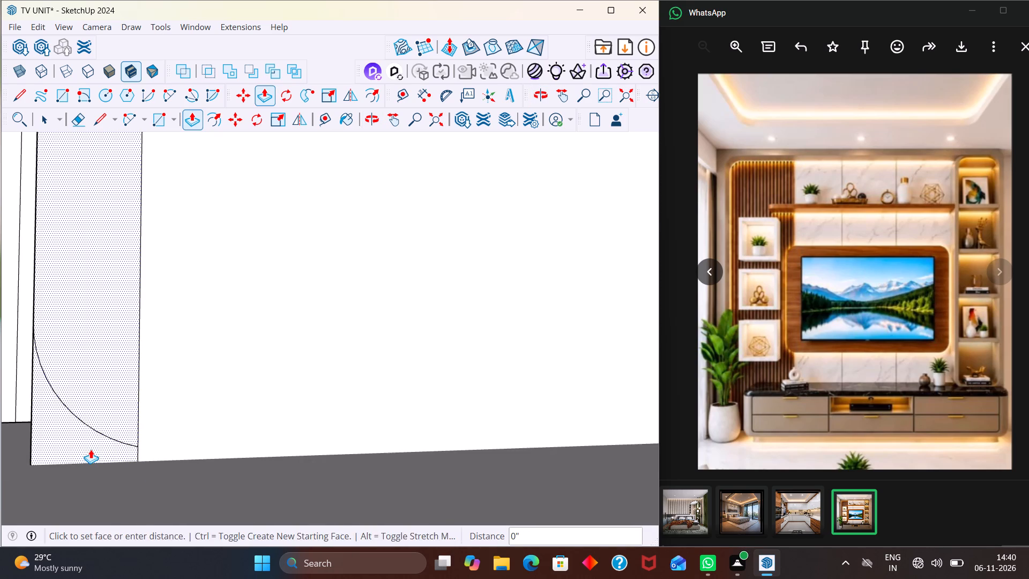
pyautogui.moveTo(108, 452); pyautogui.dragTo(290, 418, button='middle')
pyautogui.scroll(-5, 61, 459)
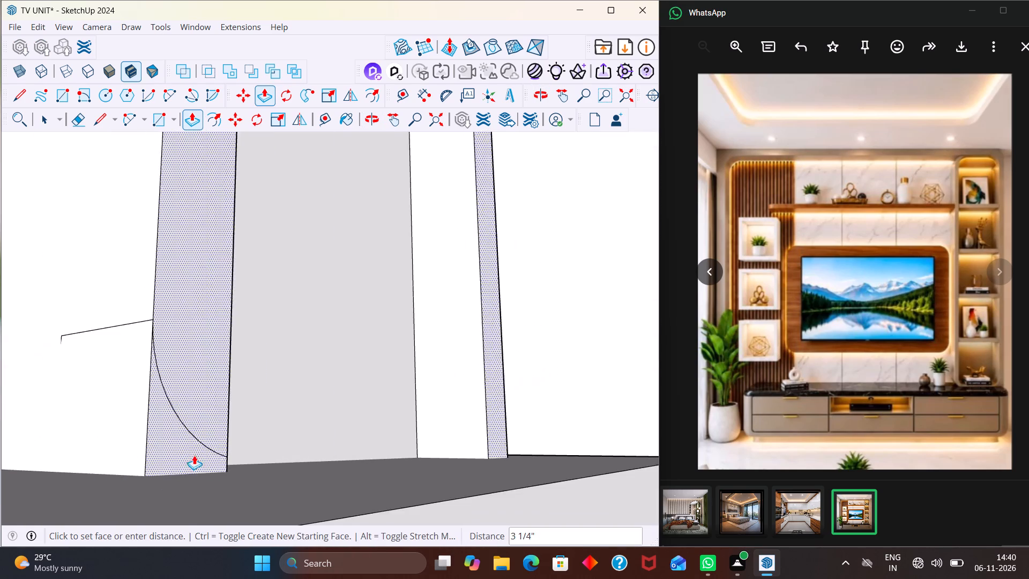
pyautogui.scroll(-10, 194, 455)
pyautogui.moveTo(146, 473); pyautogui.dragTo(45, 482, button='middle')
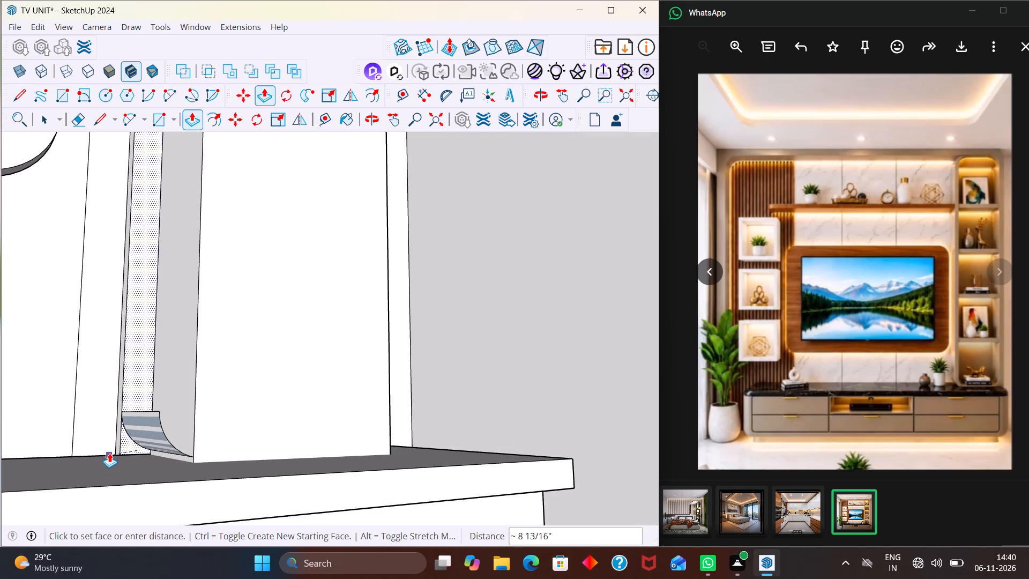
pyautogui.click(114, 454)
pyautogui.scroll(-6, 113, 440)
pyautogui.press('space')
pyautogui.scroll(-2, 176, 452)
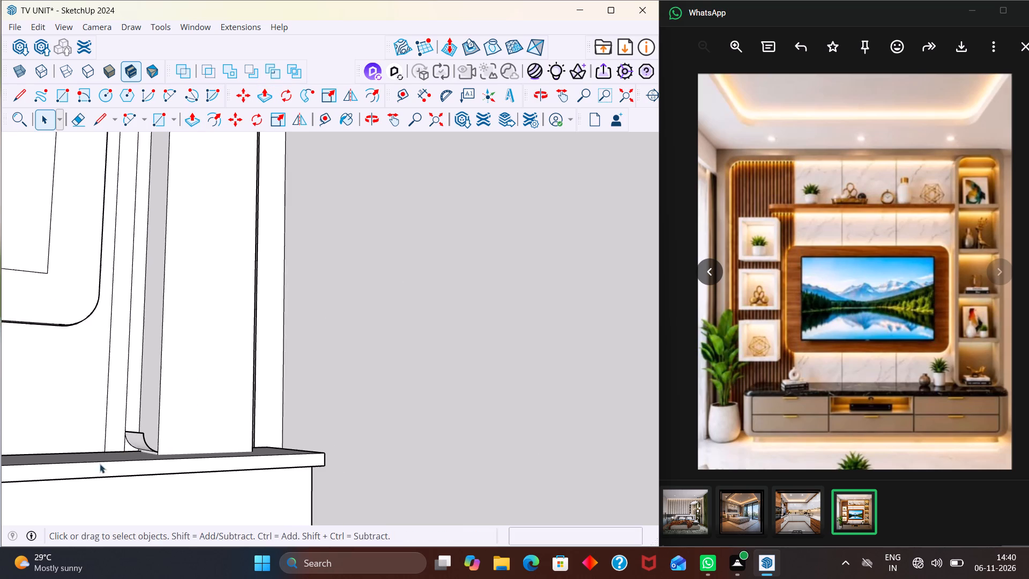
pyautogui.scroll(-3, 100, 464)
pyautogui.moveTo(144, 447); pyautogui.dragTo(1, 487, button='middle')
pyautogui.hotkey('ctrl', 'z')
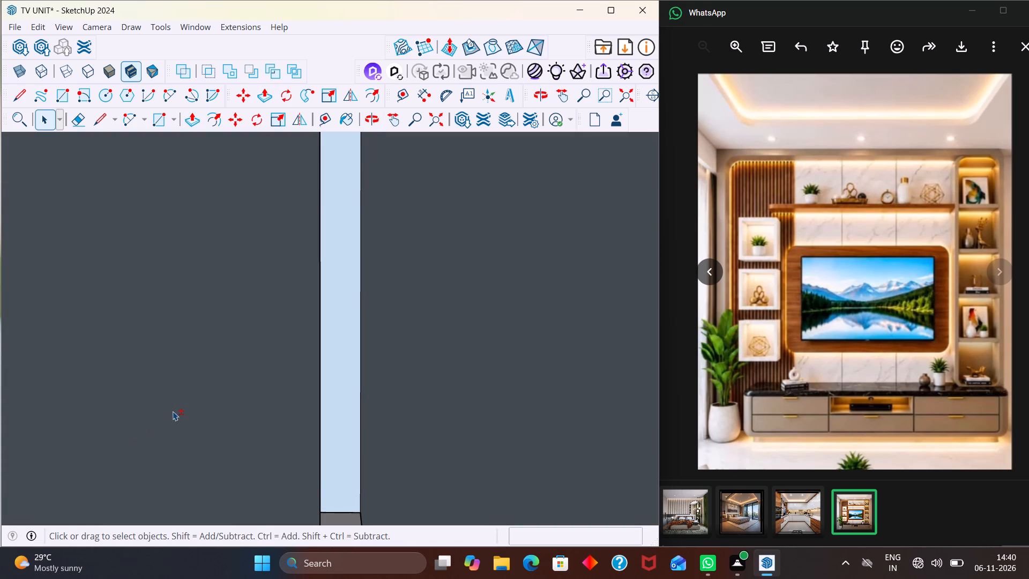
# Draw an arc with a bulge of about 9/16" across the column front's lower-right corner, from the inner outline's foot to the right edge.
pyautogui.hotkey('shift', 'z')
pyautogui.scroll(-3, 179, 421)
pyautogui.press('space')
pyautogui.click(480, 402)
pyautogui.scroll(5, 353, 362)
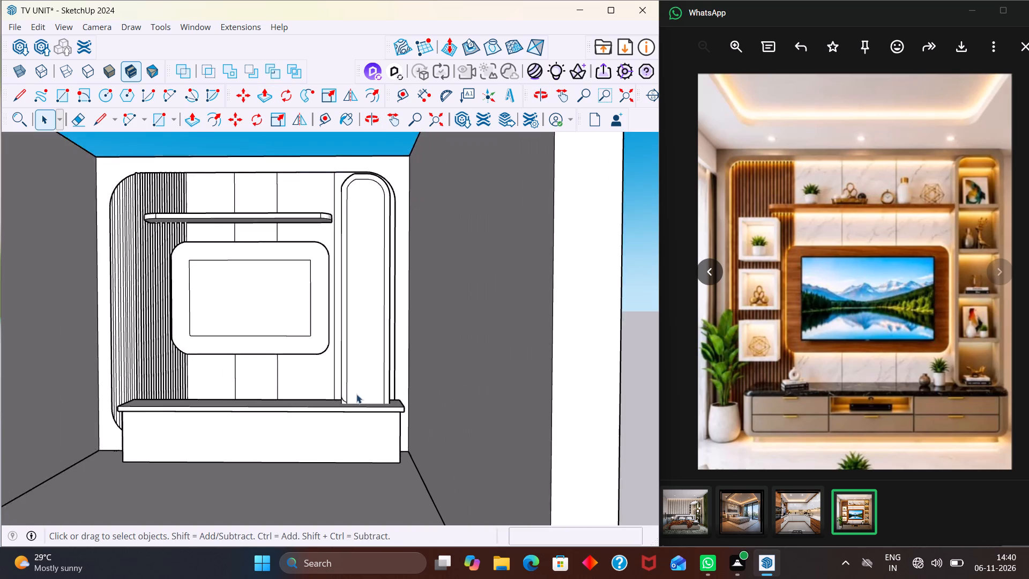
pyautogui.scroll(14, 356, 394)
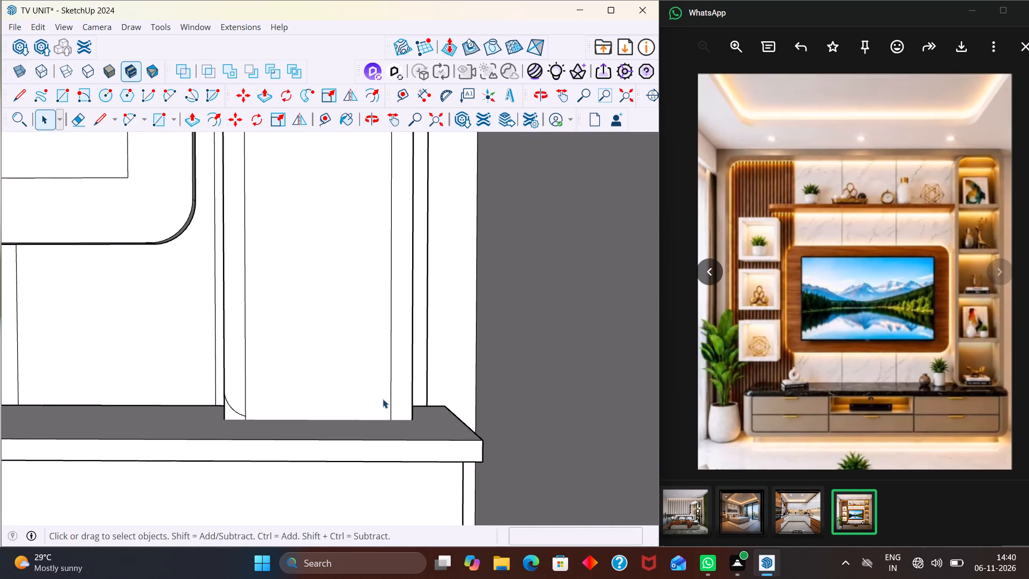
pyautogui.press('a')
pyautogui.scroll(5, 393, 406)
pyautogui.click(392, 426)
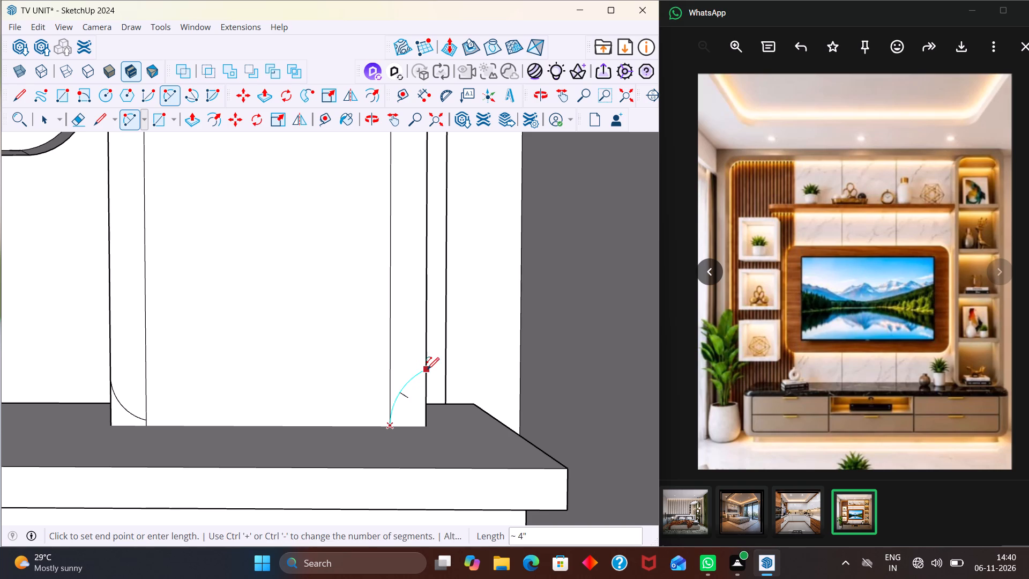
pyautogui.click(429, 376)
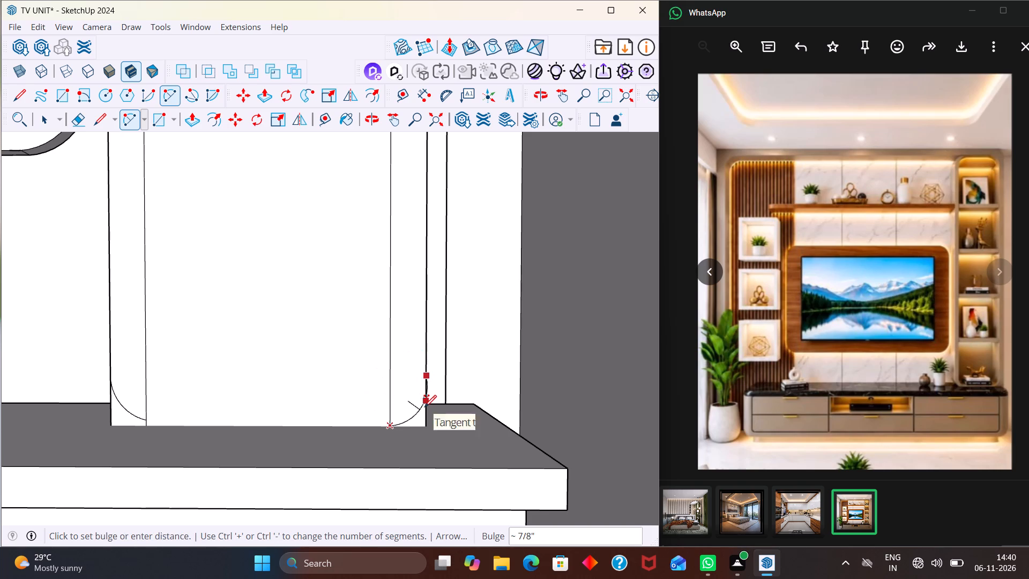
pyautogui.click(415, 407)
pyautogui.press('Escape')
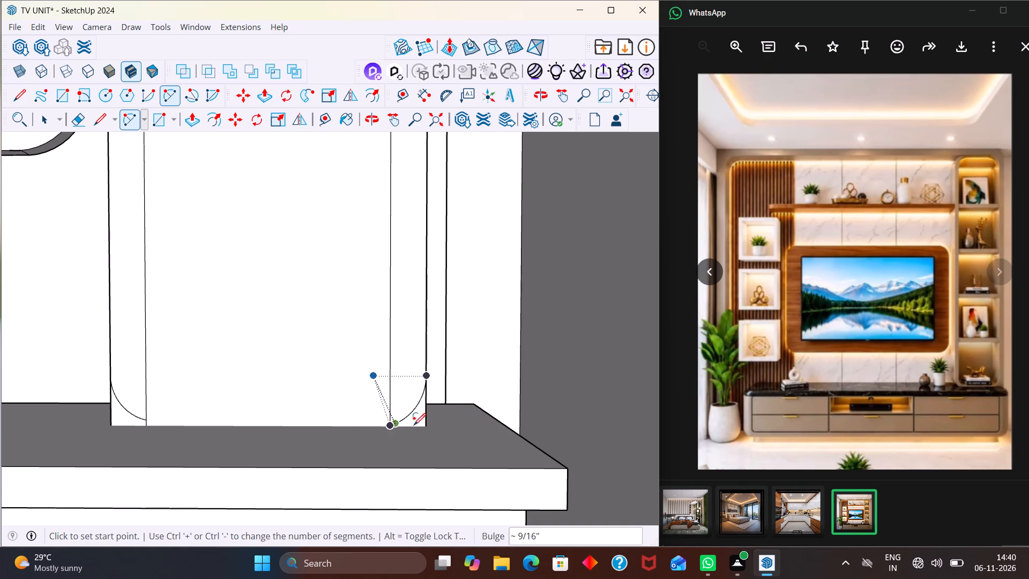
# Push the waste face outside the column front's lower corner arcs back 10 1/8" to cut away the square corners.
pyautogui.press('space')
pyautogui.press('p')
pyautogui.click(409, 419)
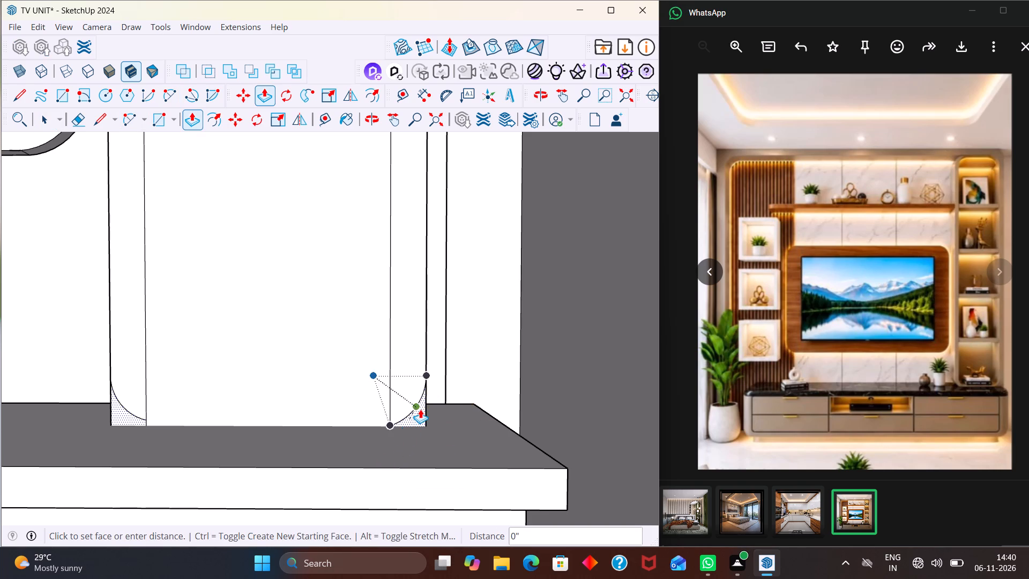
pyautogui.moveTo(417, 412); pyautogui.dragTo(354, 415, button='middle')
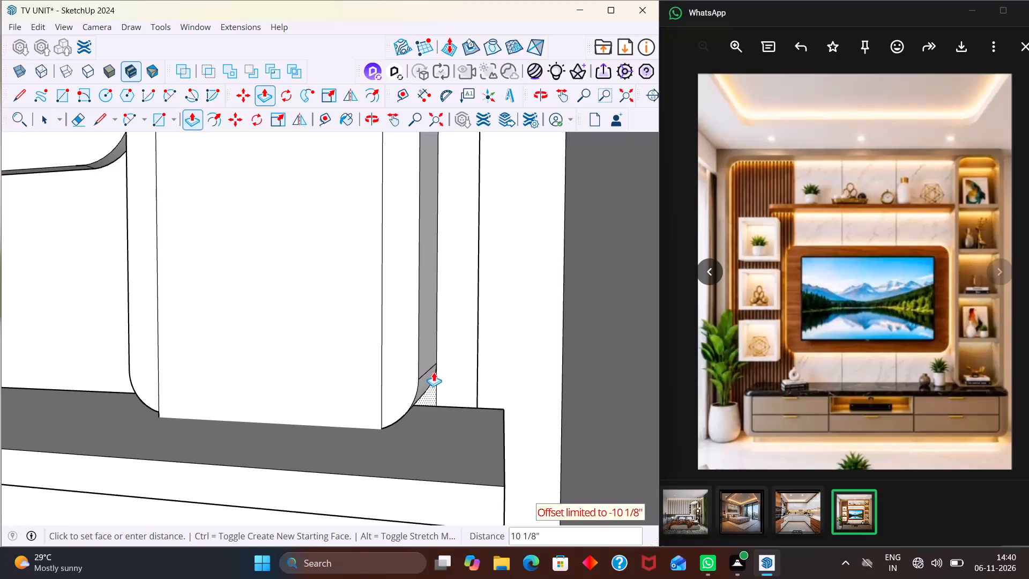
pyautogui.click(434, 370)
pyautogui.press('space')
pyautogui.scroll(-10, 393, 412)
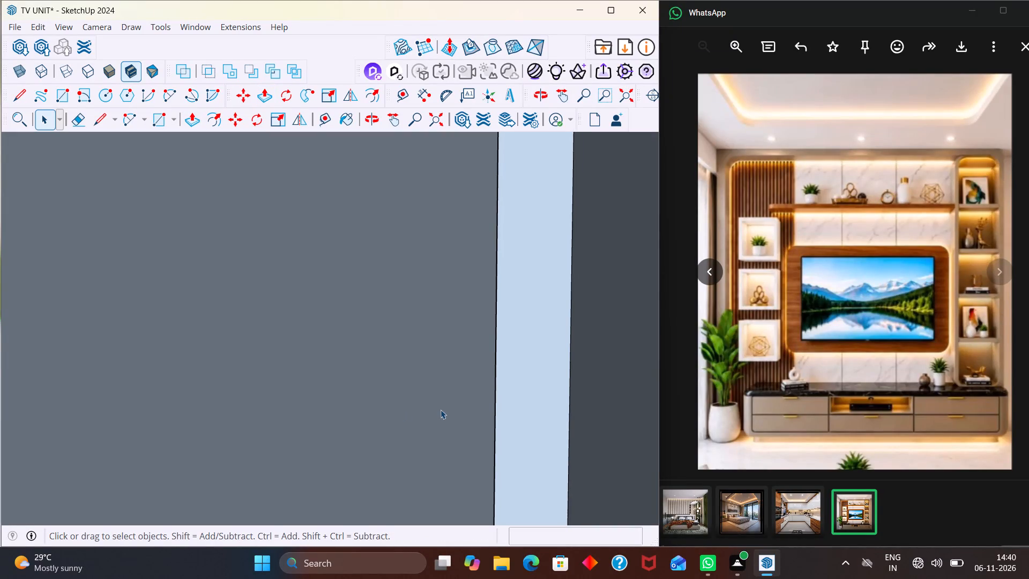
pyautogui.hotkey('shift', 'z')
pyautogui.scroll(-4, 441, 412)
pyautogui.click(554, 421)
pyautogui.press('space')
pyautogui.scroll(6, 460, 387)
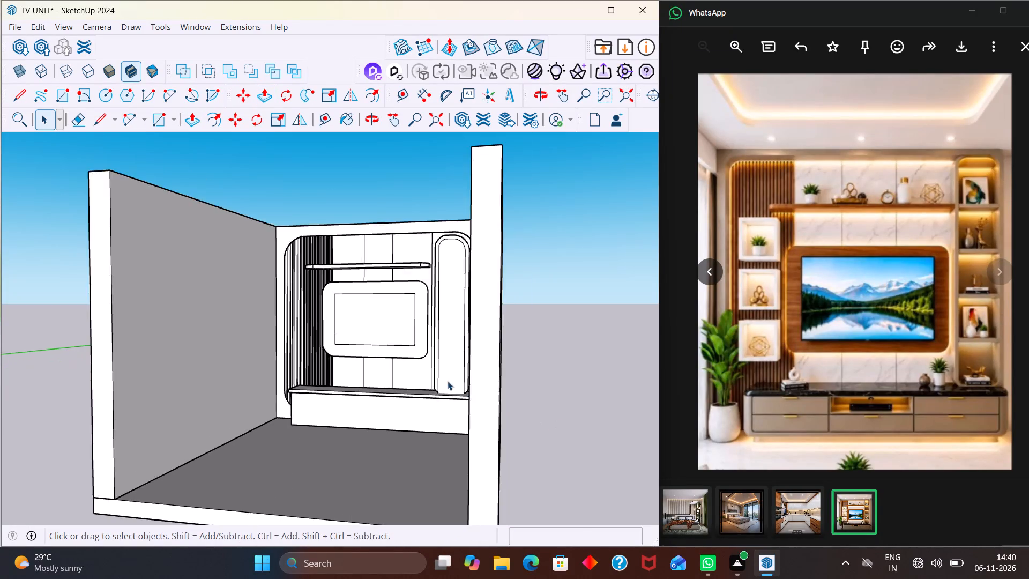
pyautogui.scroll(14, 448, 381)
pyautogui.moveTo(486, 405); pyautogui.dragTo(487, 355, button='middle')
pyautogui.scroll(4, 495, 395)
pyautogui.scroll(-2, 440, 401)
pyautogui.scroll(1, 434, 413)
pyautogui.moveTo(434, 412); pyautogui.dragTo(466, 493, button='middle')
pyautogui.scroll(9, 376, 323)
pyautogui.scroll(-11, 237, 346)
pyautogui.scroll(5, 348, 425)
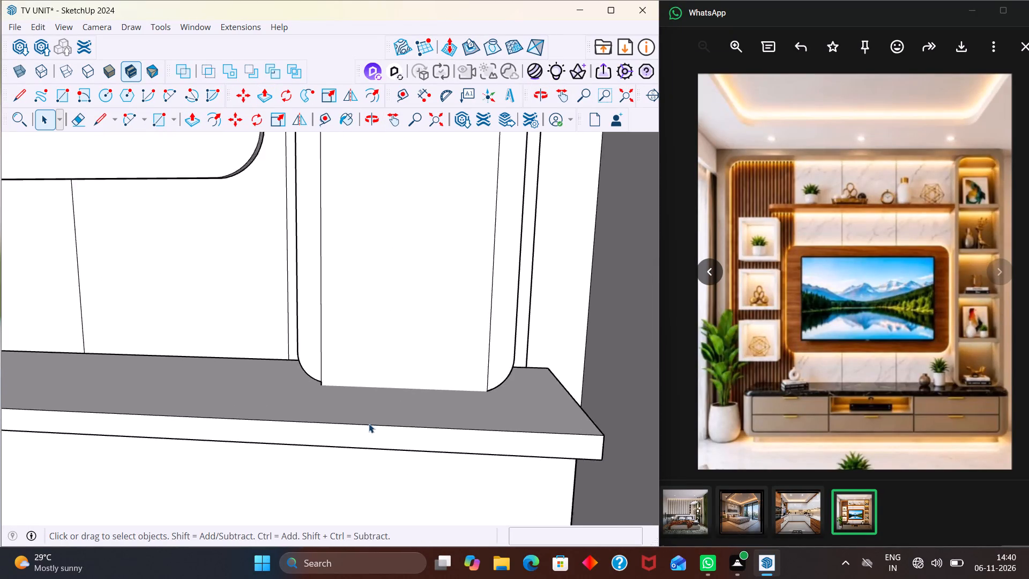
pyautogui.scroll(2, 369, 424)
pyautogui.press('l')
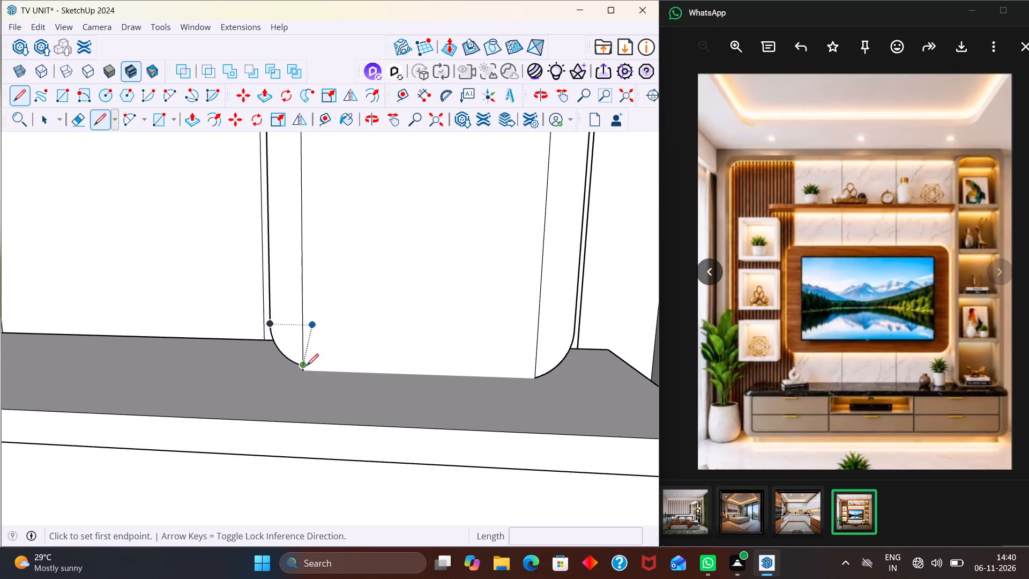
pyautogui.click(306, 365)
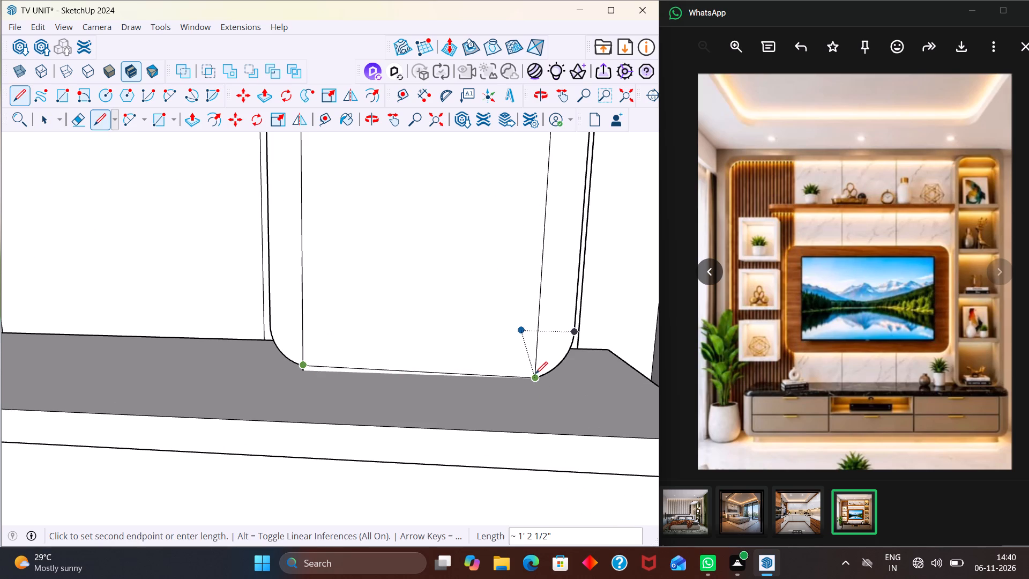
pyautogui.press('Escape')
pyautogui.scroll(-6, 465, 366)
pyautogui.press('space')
# Examine the column's rounded lower end and its meeting with the console top from several angles.
pyautogui.scroll(-7, 469, 375)
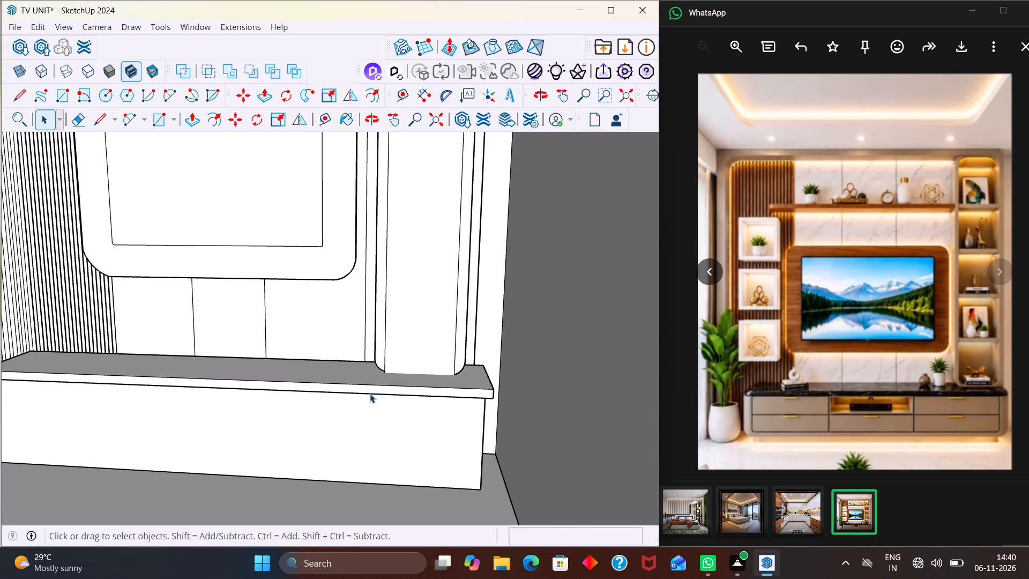
pyautogui.moveTo(375, 394); pyautogui.dragTo(496, 377, button='middle')
pyautogui.scroll(9, 376, 325)
pyautogui.moveTo(430, 379); pyautogui.dragTo(429, 299, button='middle')
pyautogui.scroll(1, 423, 321)
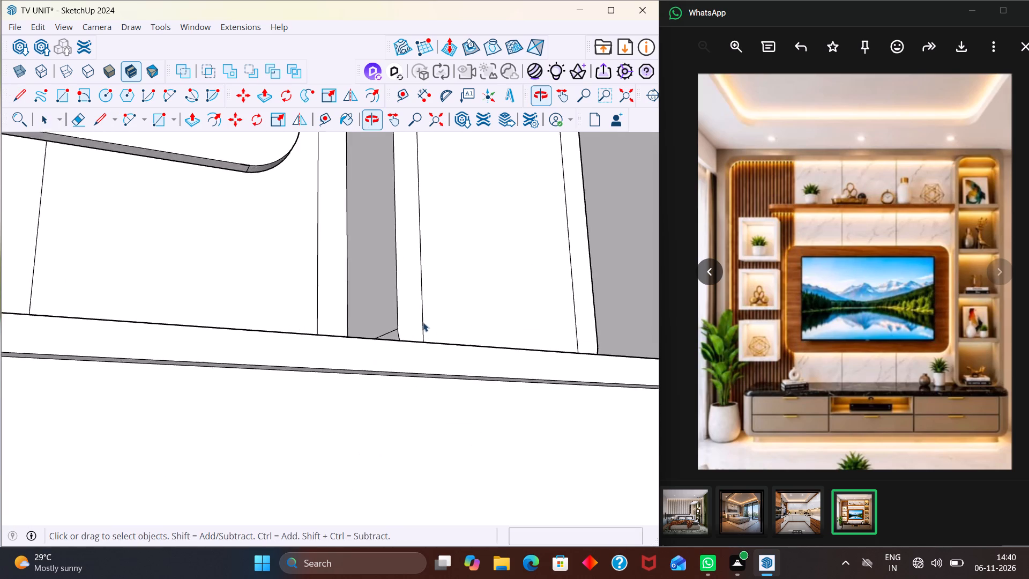
pyautogui.scroll(5, 423, 322)
pyautogui.moveTo(419, 330); pyautogui.dragTo(292, 431, button='middle')
pyautogui.scroll(-13, 374, 360)
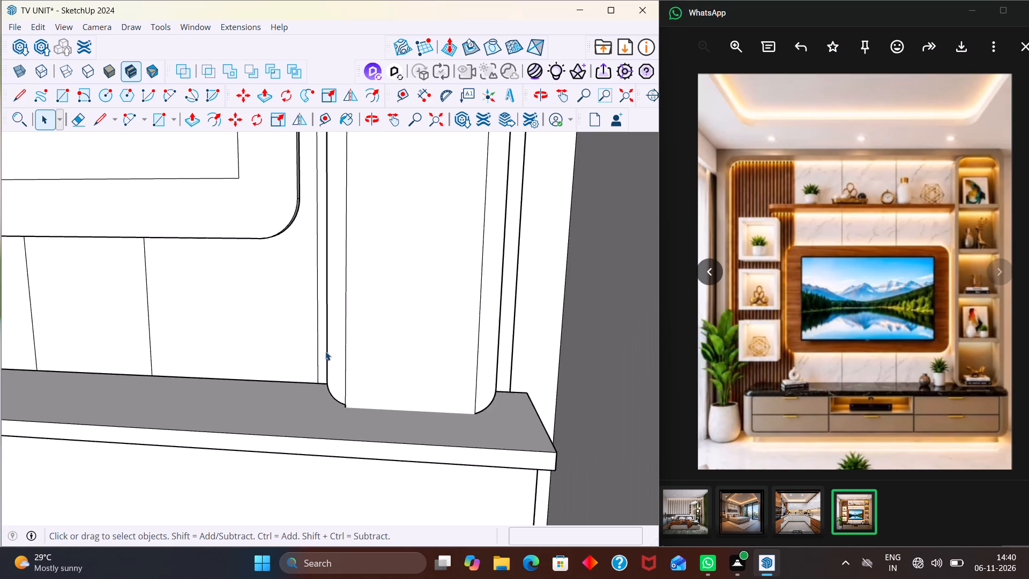
pyautogui.scroll(-8, 325, 351)
pyautogui.moveTo(334, 303); pyautogui.dragTo(388, 329, button='middle')
pyautogui.scroll(-3, 337, 277)
pyautogui.scroll(3, 356, 160)
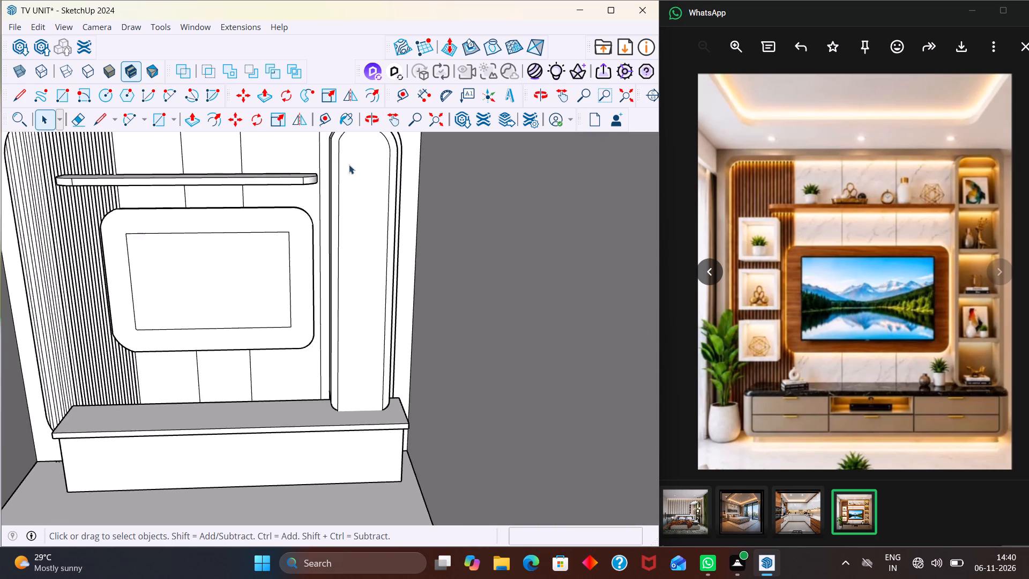
pyautogui.scroll(1, 349, 165)
pyautogui.scroll(-2, 345, 210)
pyautogui.moveTo(346, 223); pyautogui.dragTo(342, 265, button='middle')
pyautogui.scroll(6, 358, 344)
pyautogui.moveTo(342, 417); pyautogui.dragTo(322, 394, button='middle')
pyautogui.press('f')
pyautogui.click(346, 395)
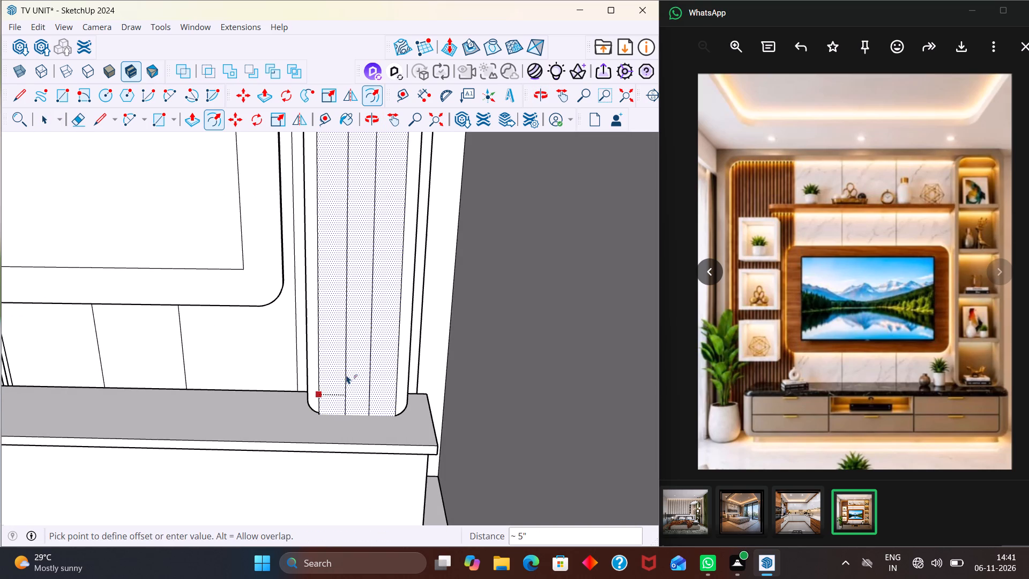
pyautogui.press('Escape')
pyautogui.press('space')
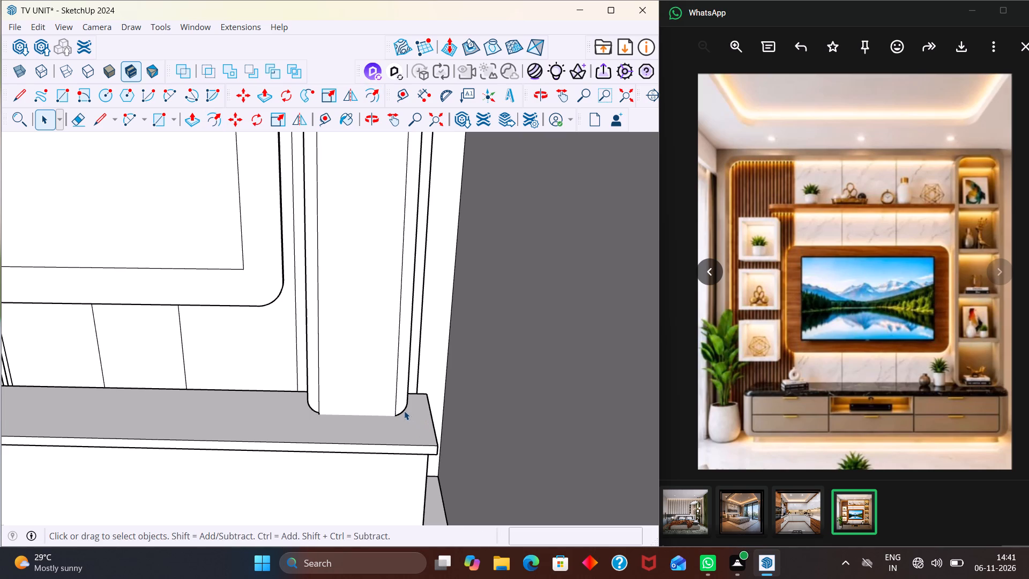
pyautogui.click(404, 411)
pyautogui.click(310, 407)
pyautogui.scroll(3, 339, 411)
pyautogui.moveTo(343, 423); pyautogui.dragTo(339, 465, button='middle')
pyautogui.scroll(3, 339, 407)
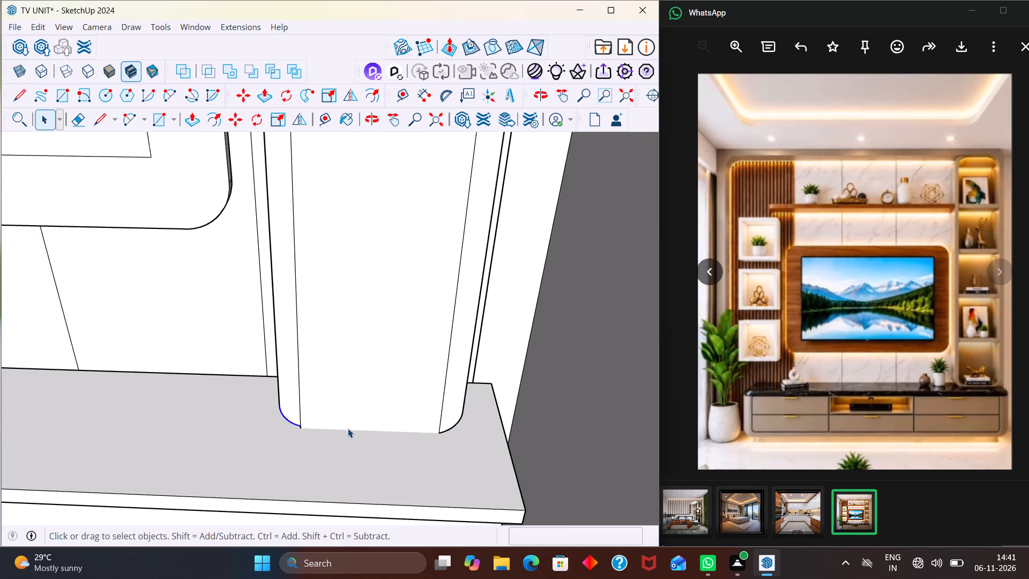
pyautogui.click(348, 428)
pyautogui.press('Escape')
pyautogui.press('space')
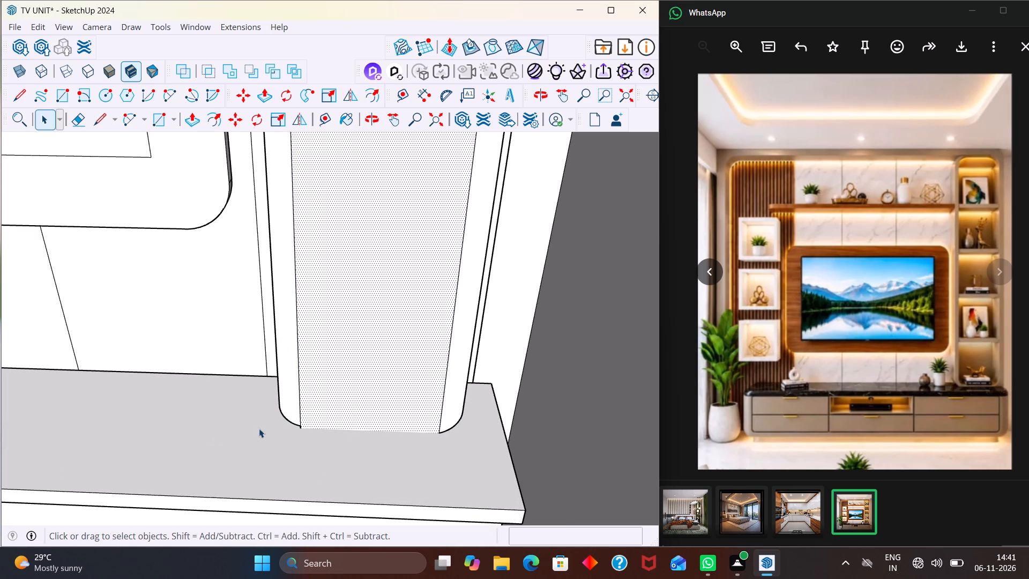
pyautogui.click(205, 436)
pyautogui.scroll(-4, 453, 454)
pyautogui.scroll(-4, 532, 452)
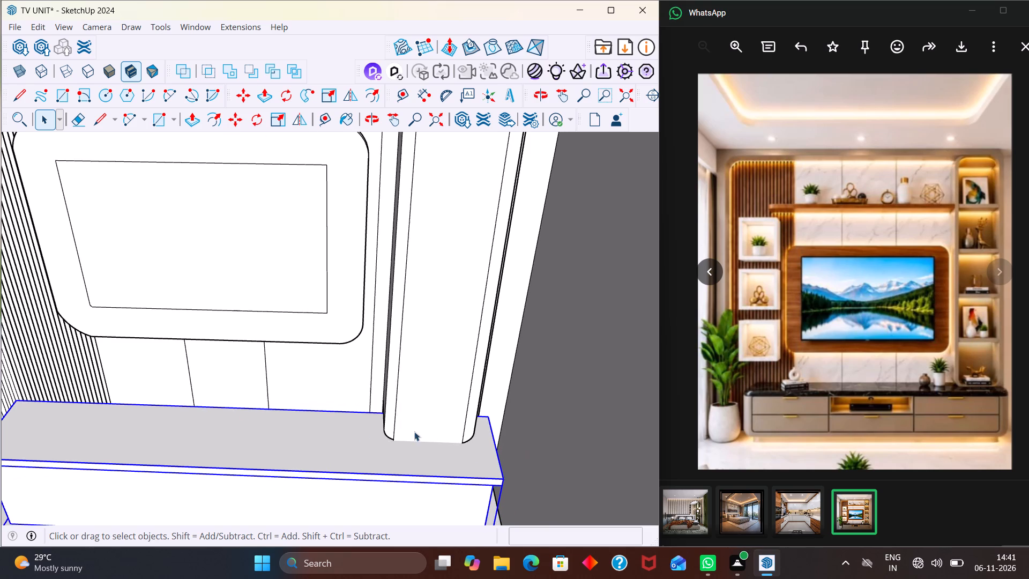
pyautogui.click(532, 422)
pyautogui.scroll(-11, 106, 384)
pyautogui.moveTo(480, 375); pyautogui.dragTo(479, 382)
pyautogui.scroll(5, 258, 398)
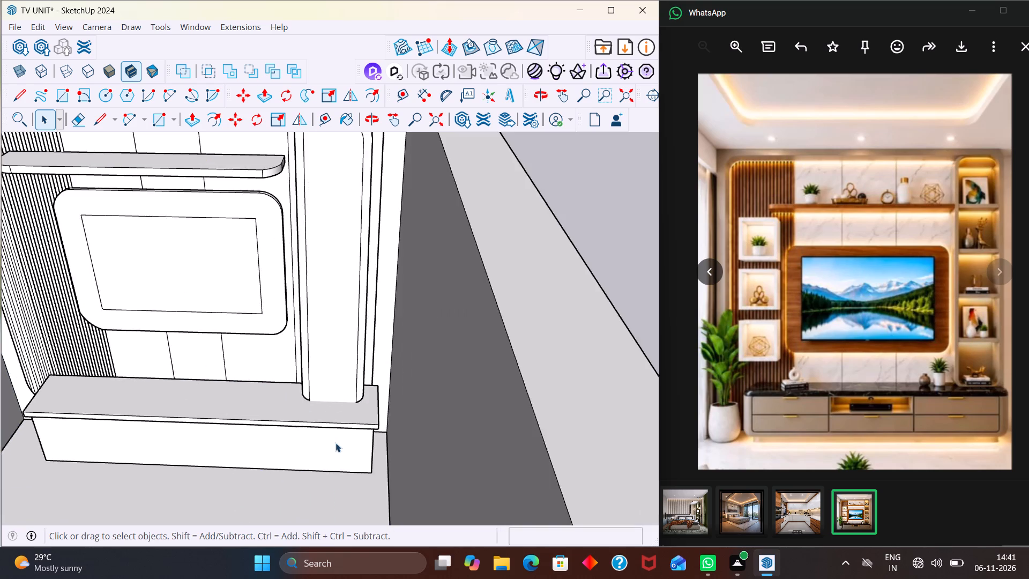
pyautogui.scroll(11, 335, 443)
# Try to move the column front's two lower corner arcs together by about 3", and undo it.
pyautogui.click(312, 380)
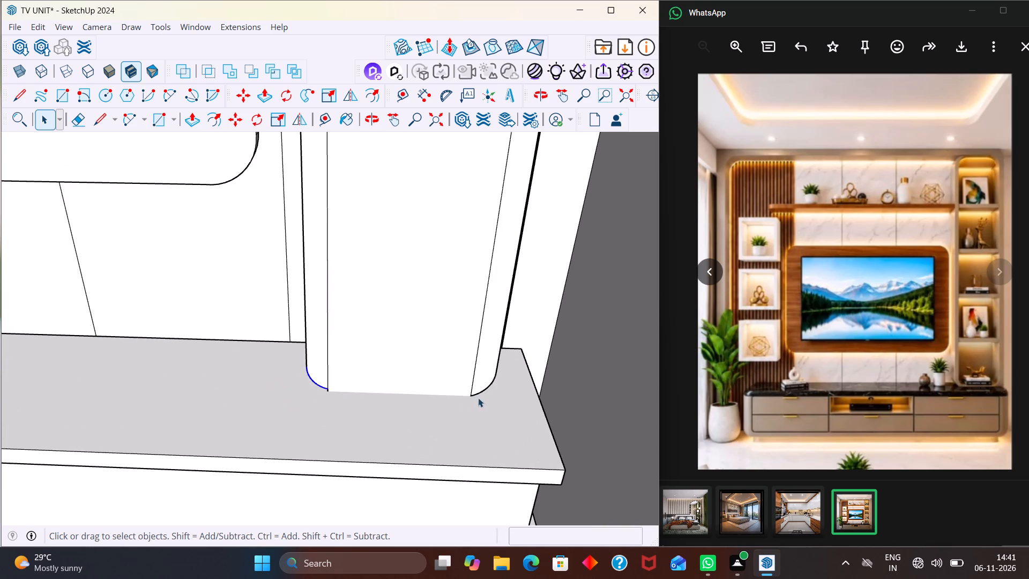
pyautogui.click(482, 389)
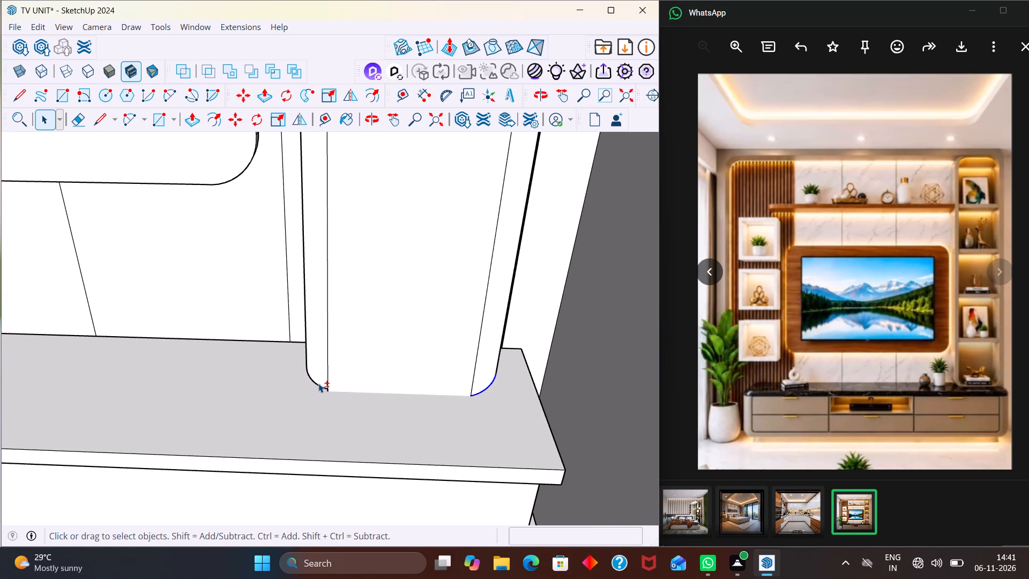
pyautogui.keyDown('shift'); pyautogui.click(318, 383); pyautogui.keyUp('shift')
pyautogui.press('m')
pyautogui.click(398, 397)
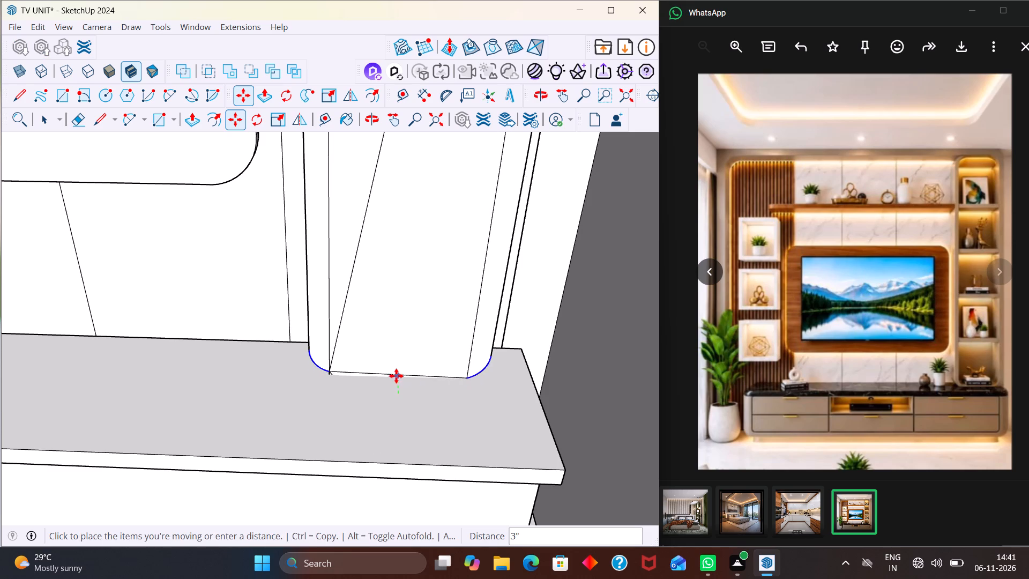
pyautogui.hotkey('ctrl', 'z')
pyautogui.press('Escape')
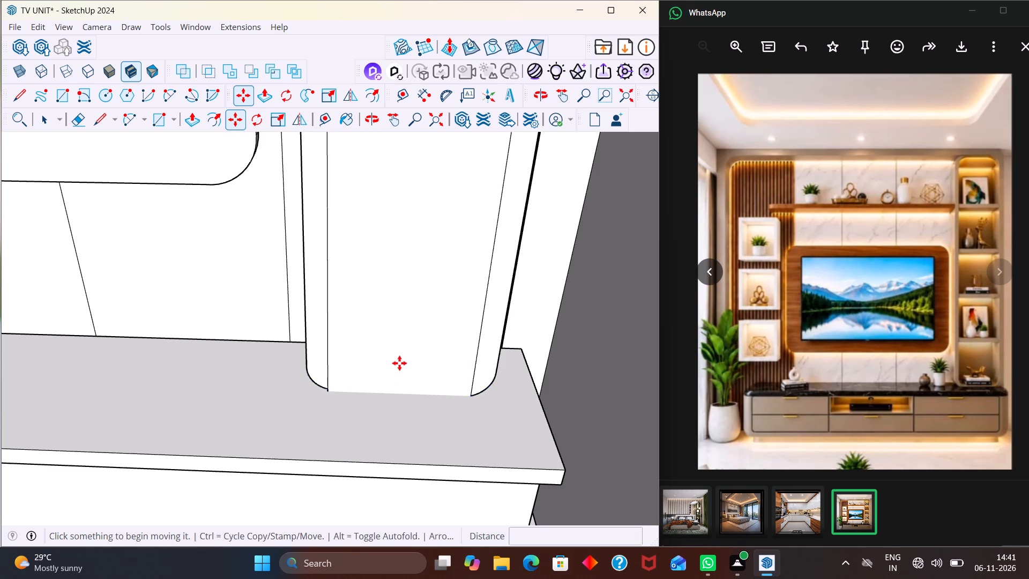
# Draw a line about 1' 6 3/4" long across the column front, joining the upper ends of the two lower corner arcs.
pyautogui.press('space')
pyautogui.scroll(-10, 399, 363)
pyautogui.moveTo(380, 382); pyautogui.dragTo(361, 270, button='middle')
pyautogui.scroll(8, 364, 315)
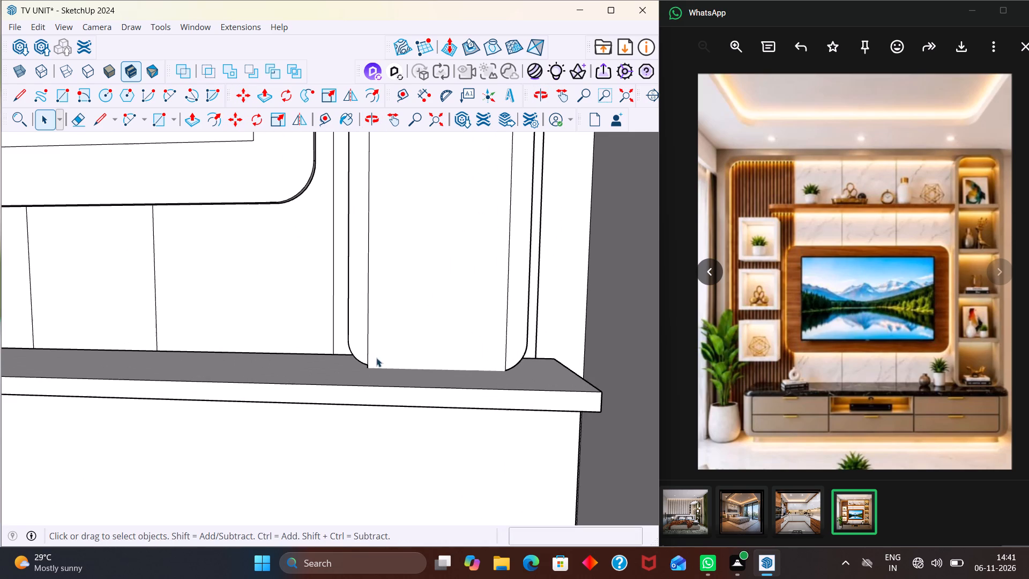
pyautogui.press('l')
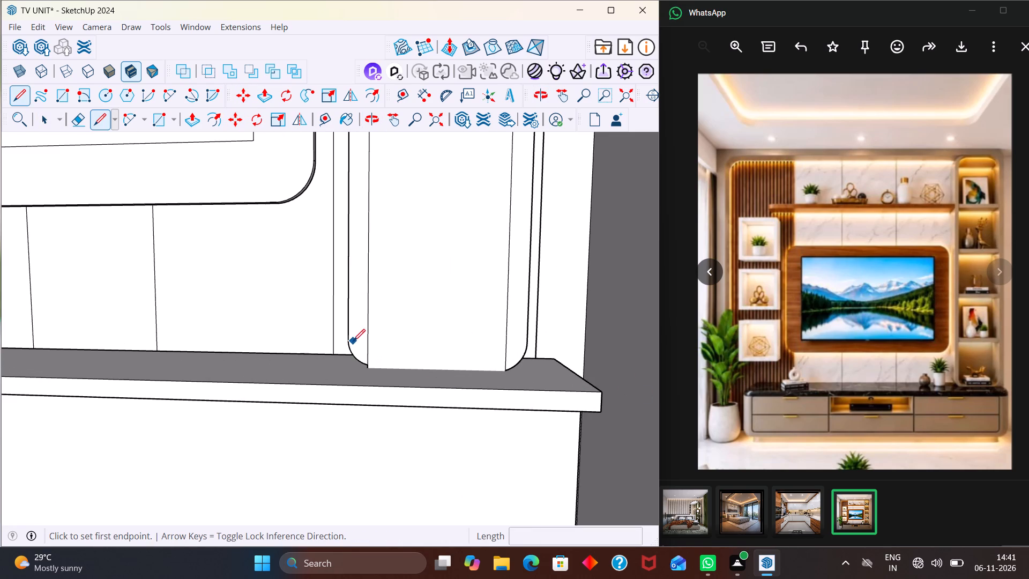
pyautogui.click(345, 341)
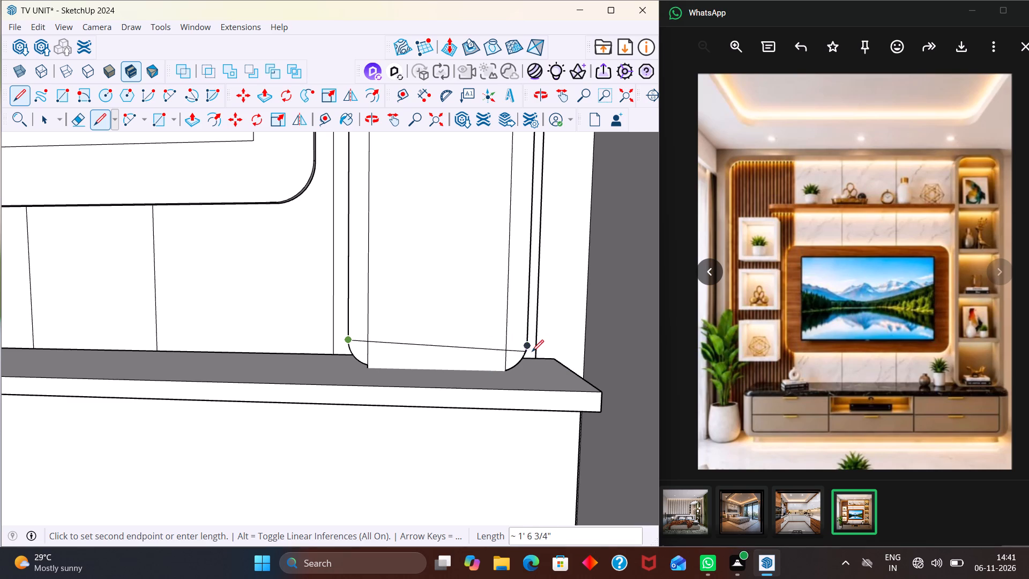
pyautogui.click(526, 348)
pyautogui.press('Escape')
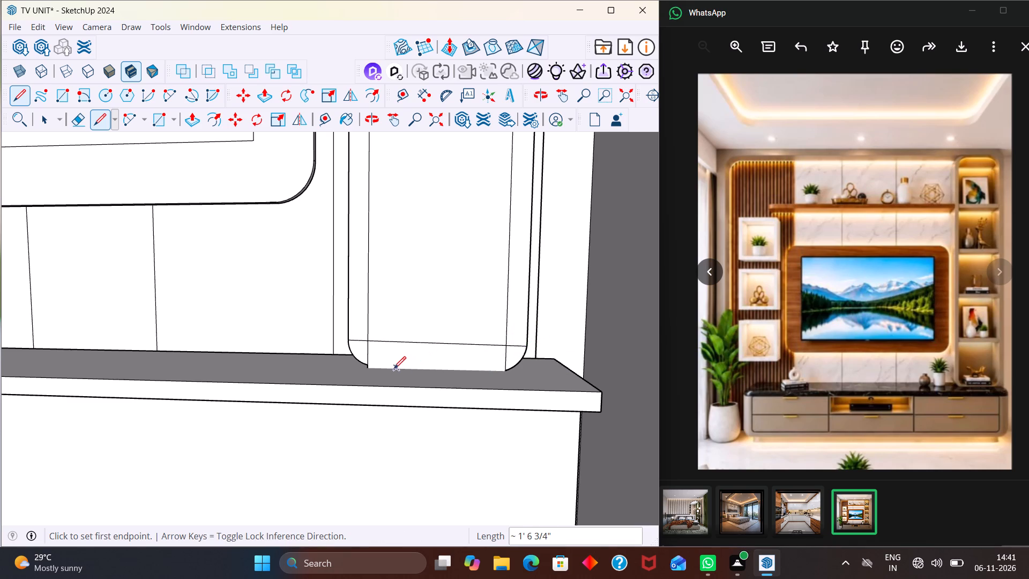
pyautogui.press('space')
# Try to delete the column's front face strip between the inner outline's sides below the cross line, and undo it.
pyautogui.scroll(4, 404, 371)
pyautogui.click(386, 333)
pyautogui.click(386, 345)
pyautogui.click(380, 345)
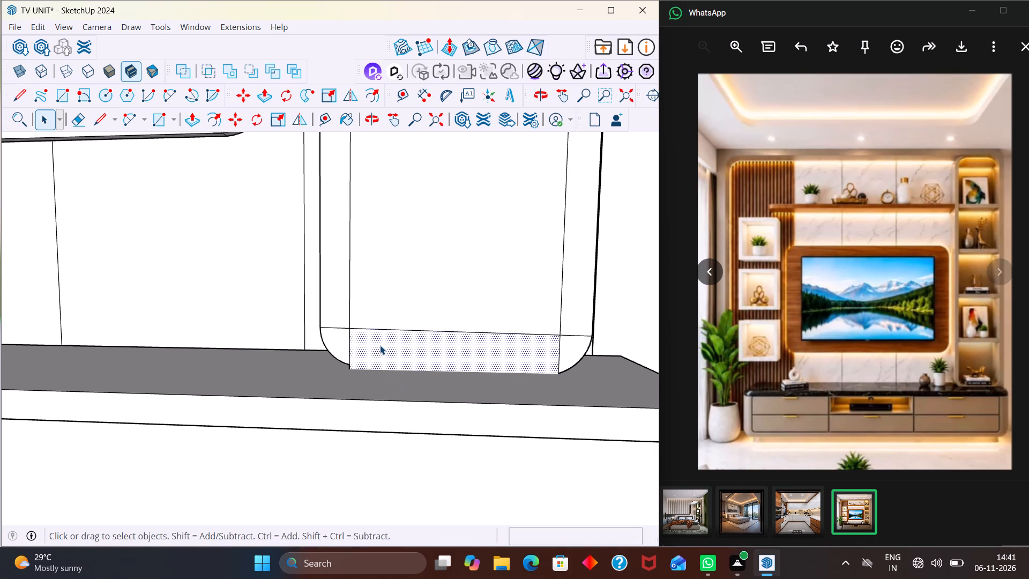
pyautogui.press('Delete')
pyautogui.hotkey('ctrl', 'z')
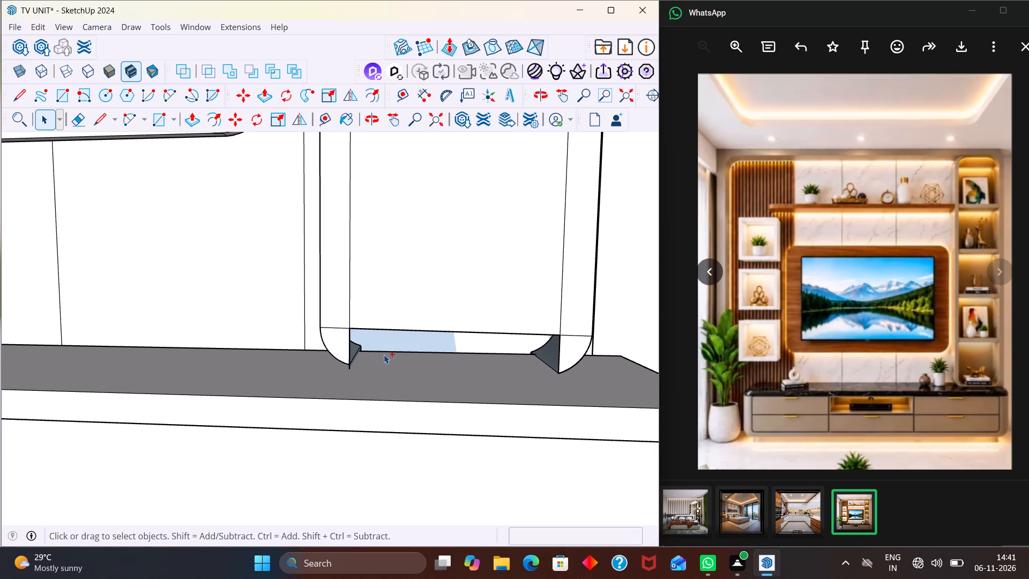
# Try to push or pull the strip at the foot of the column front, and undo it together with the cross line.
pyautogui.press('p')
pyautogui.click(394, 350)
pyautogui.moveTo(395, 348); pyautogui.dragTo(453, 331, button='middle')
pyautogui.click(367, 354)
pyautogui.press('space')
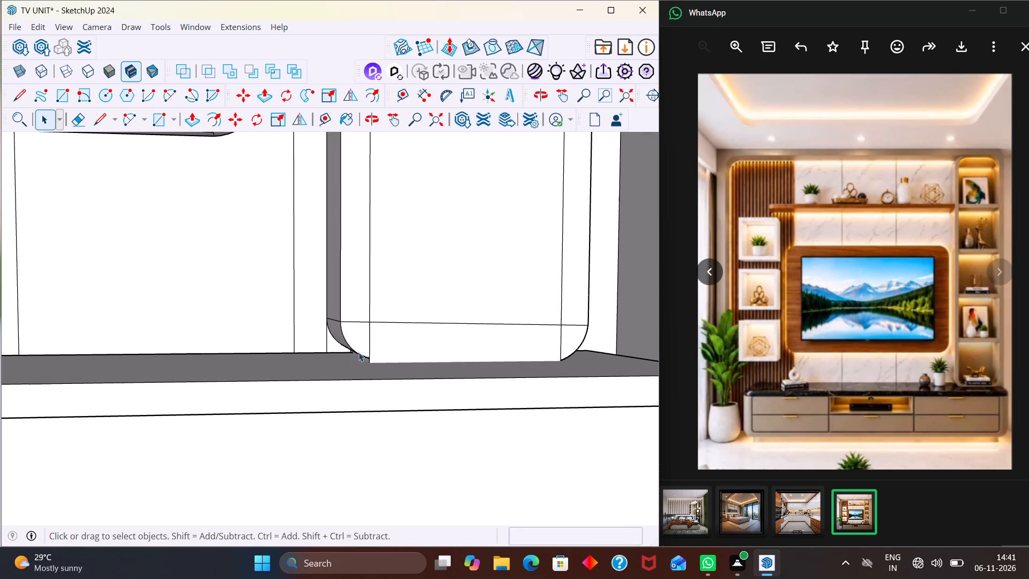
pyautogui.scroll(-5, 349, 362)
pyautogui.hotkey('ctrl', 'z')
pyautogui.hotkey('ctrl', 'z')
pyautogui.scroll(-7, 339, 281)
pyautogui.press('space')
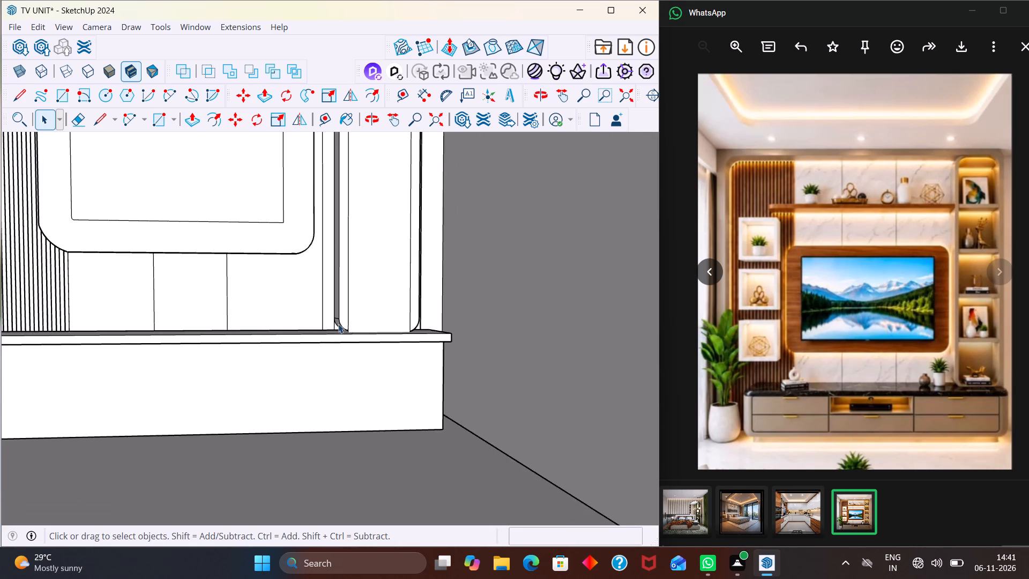
# Draw a shelf rectangle about 2 1/4" high and 1' 2 1/2" wide across the column's inner outline, just below its arched top.
pyautogui.scroll(-17, 400, 335)
pyautogui.moveTo(546, 407); pyautogui.dragTo(526, 406)
pyautogui.scroll(7, 322, 303)
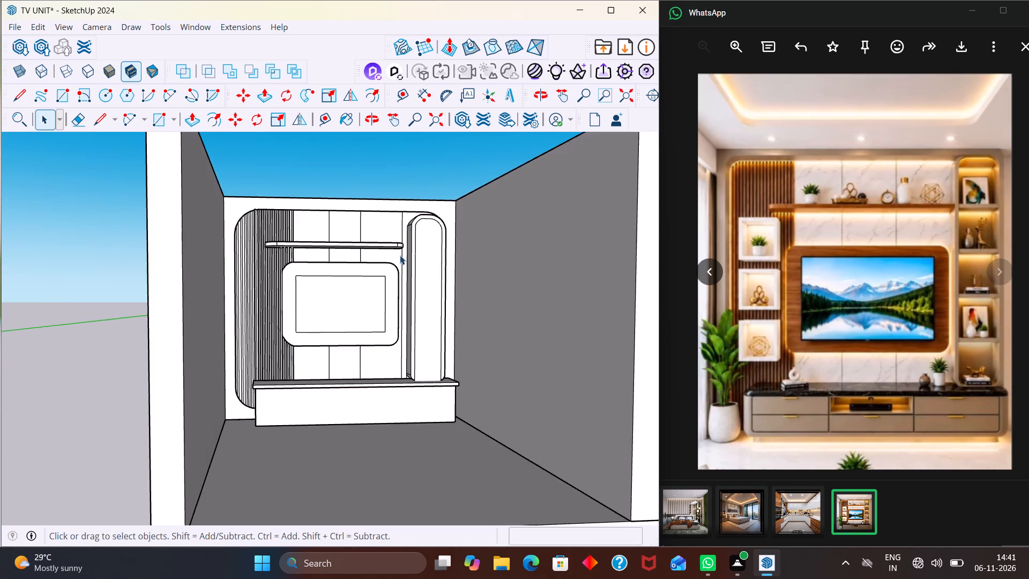
pyautogui.moveTo(398, 262); pyautogui.dragTo(330, 311, button='middle')
pyautogui.scroll(5, 433, 247)
pyautogui.moveTo(431, 242); pyautogui.dragTo(490, 237, button='middle')
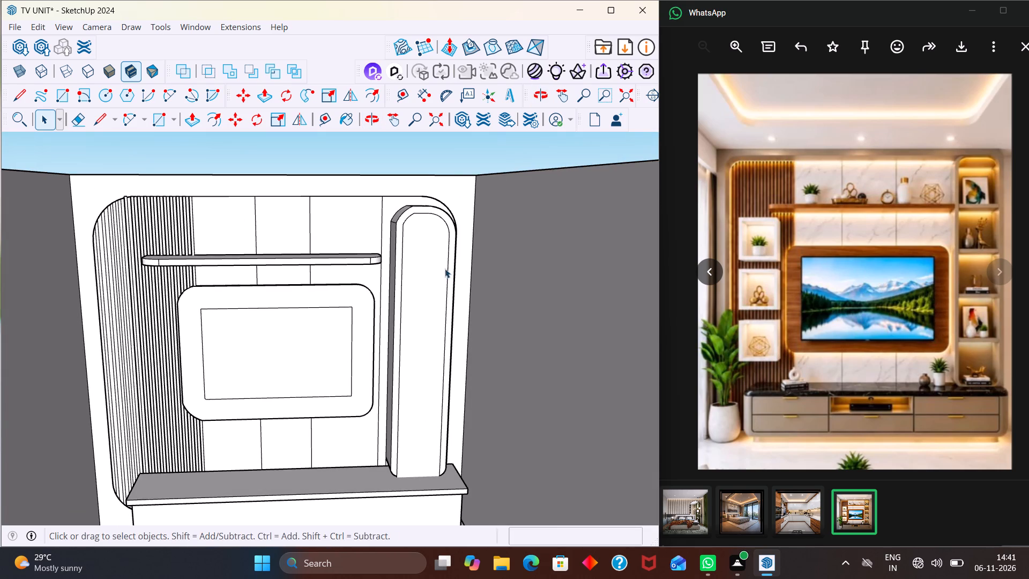
pyautogui.press('r')
pyautogui.scroll(2, 410, 309)
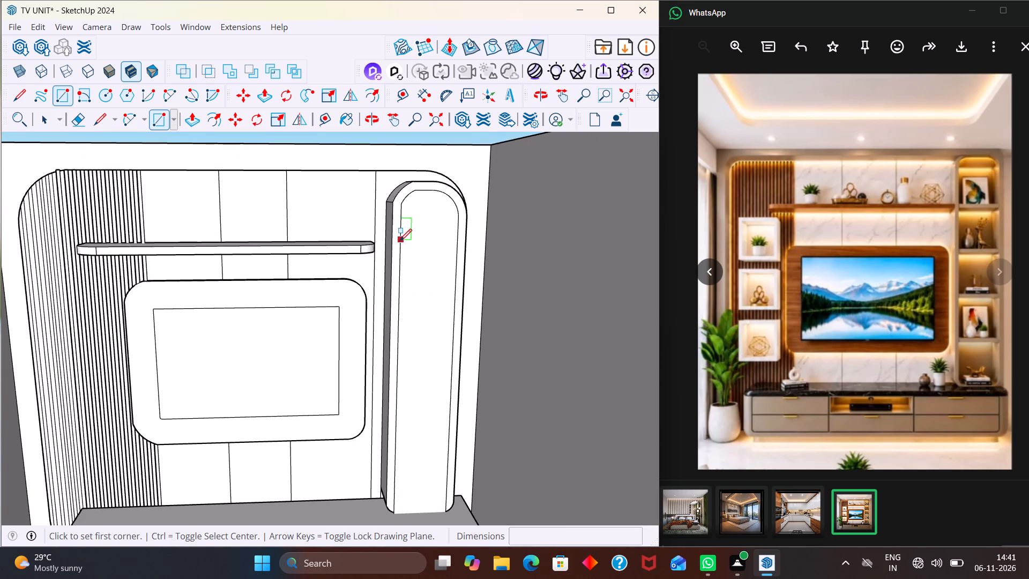
pyautogui.click(400, 240)
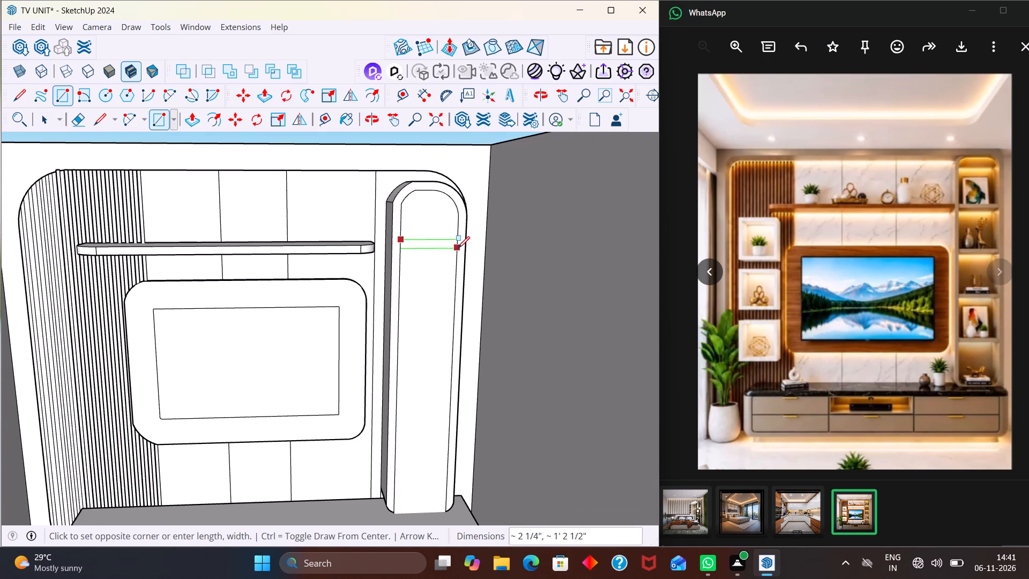
pyautogui.click(458, 247)
pyautogui.press('space')
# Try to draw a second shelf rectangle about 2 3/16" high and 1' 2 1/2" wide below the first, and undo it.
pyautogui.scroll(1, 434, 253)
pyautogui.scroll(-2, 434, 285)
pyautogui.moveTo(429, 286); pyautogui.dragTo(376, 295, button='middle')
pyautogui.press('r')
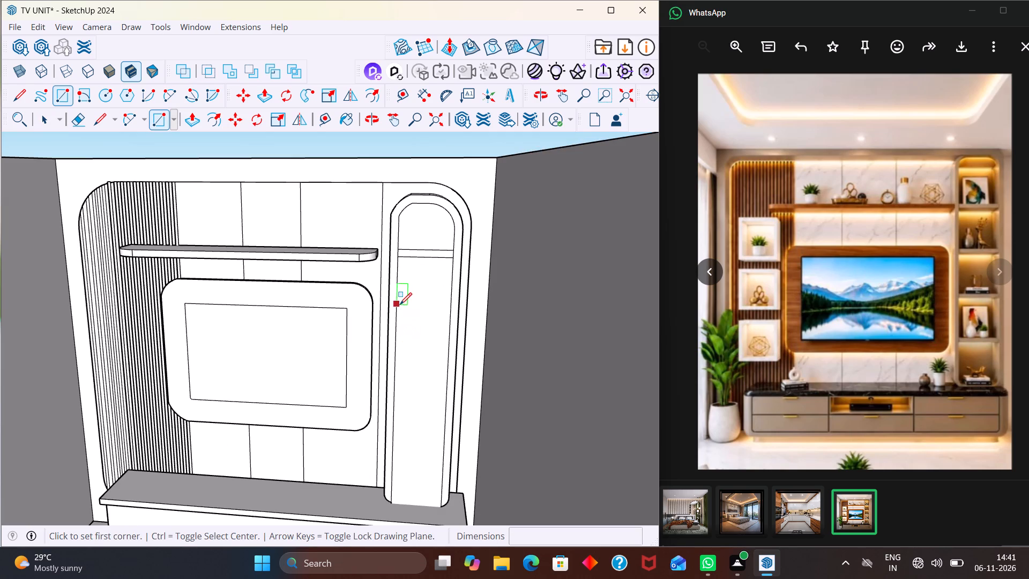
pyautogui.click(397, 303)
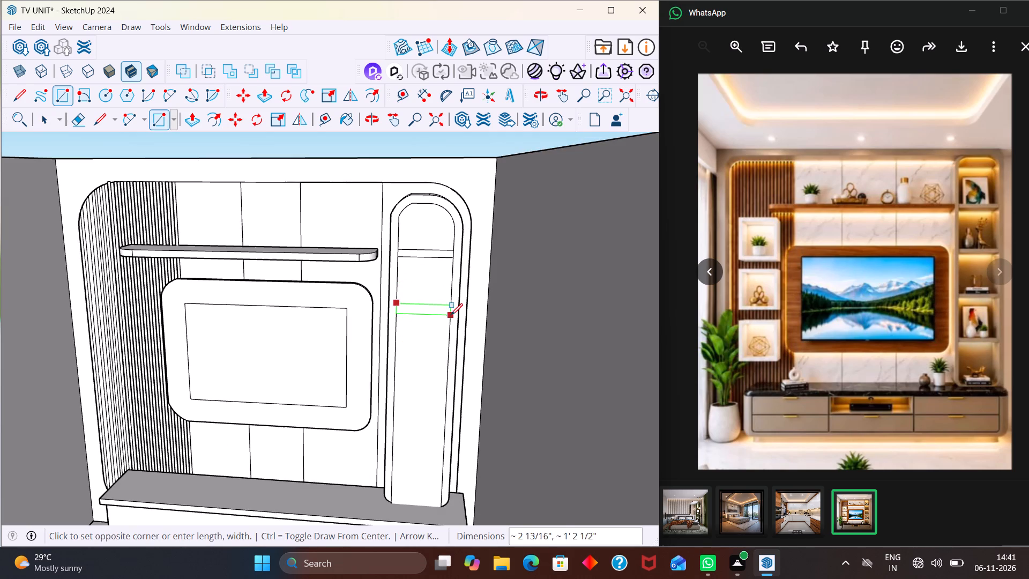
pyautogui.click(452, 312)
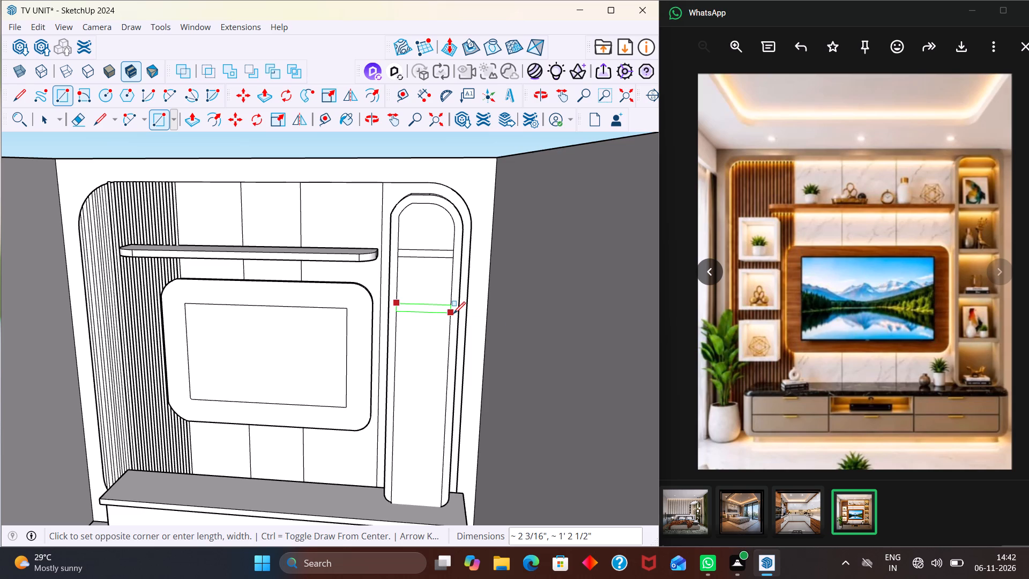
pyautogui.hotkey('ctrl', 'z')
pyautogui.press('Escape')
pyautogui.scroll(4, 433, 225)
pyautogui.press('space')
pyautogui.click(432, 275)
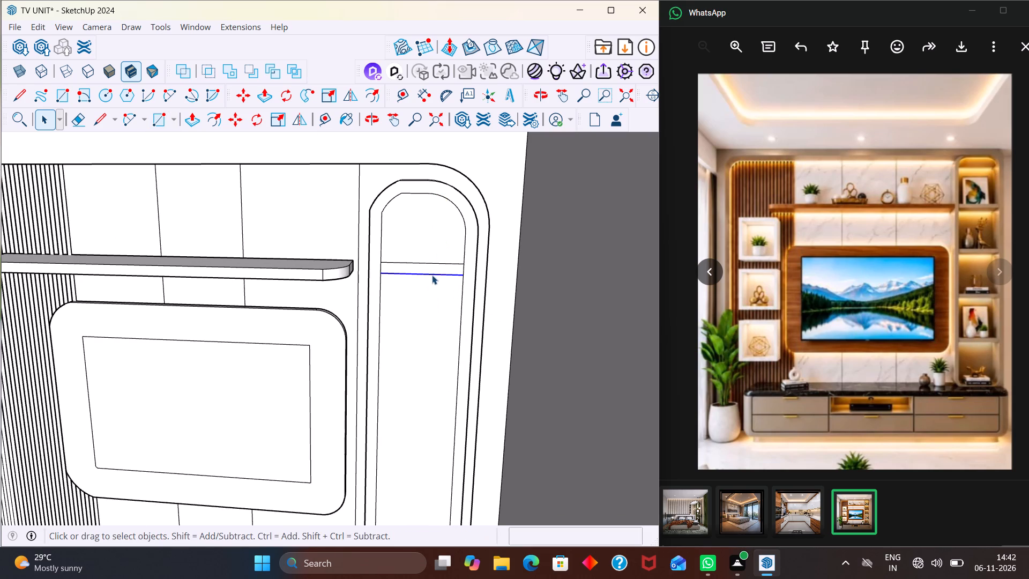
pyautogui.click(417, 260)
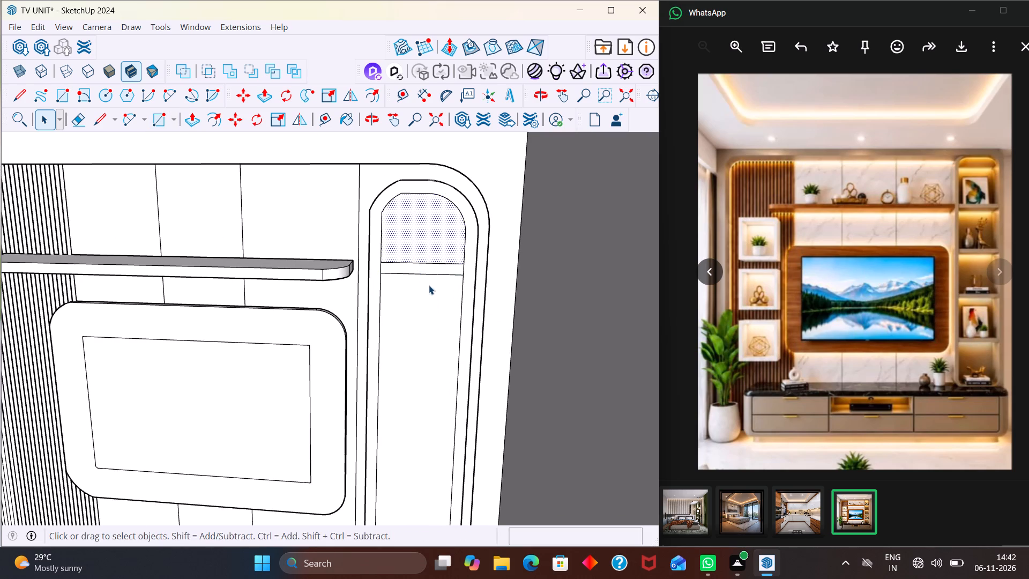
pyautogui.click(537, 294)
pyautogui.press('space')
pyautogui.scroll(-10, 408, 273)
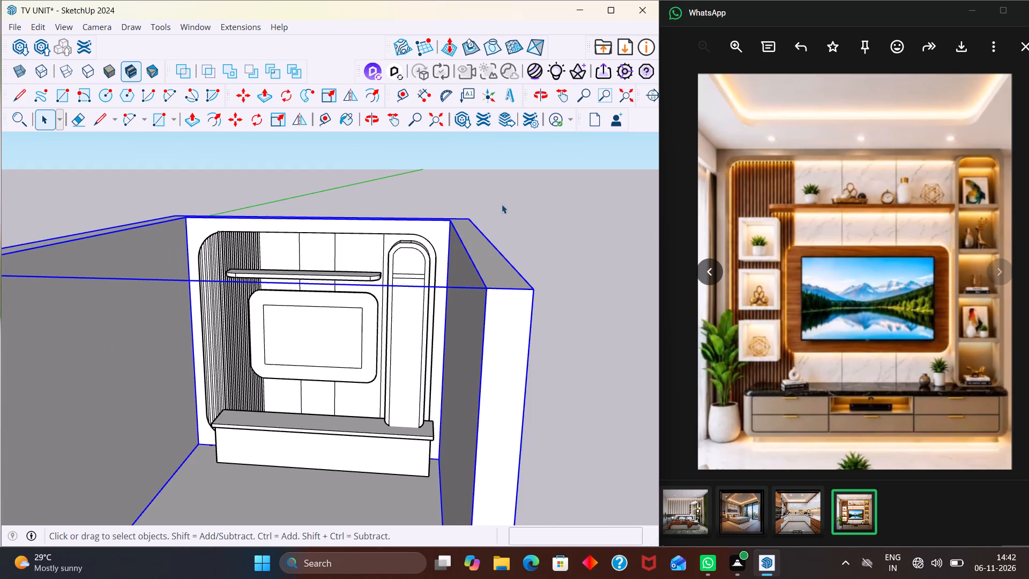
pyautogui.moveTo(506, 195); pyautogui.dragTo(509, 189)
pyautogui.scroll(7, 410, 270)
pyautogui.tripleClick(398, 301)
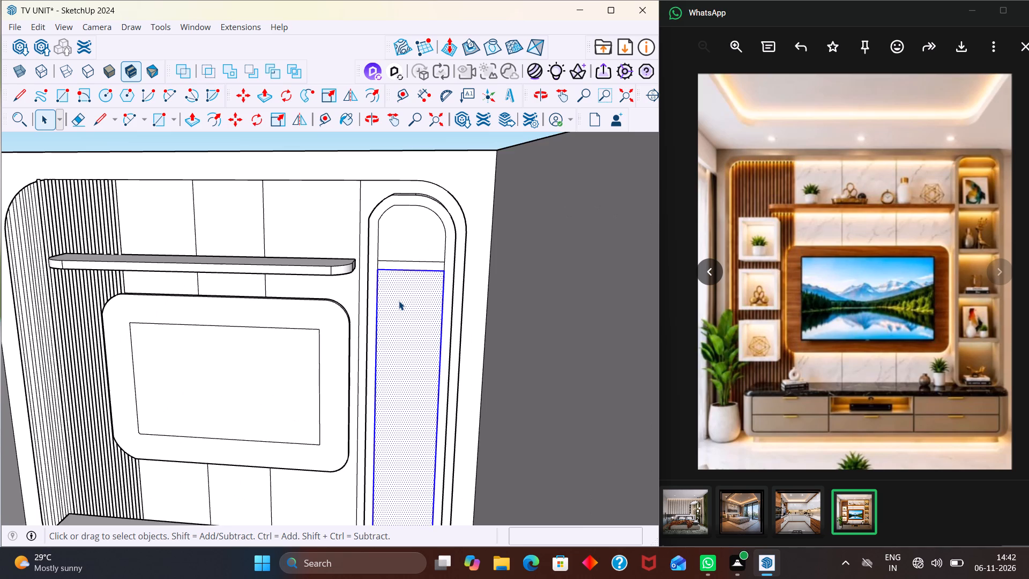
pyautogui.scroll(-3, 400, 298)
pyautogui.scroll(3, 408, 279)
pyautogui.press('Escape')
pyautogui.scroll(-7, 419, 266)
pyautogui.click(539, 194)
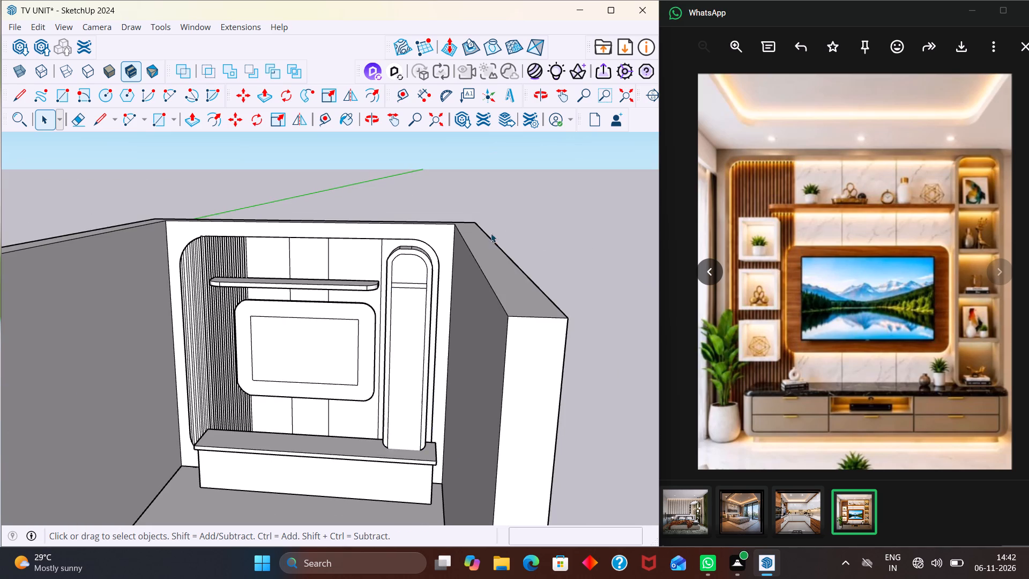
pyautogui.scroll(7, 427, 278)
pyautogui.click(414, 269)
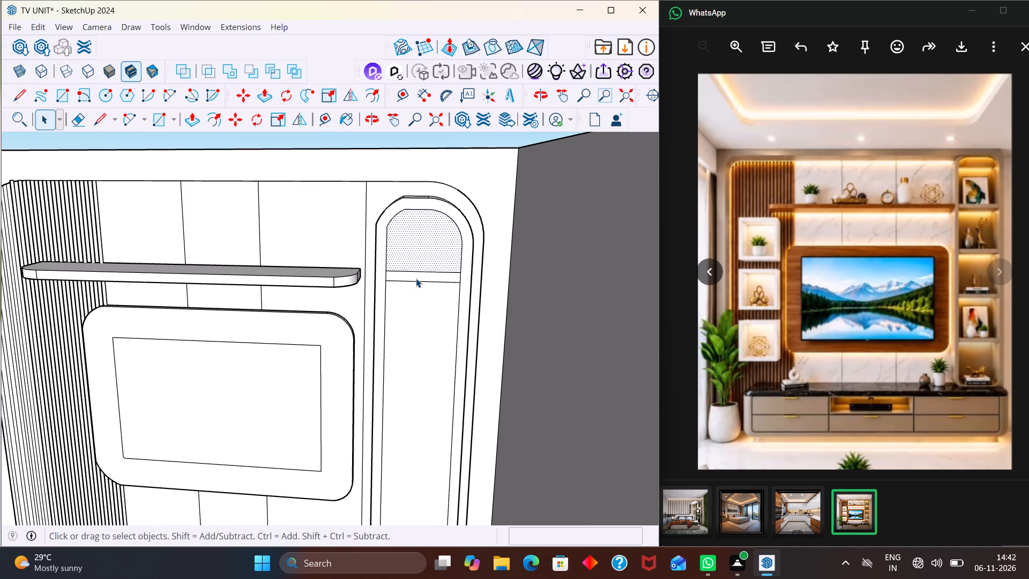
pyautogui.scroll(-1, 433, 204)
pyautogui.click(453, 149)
# Copy the shelf's upper and lower edges about 4' 9 9/16" down the column front, dividing the distance into 3 equally spaced copies.
pyautogui.scroll(2, 374, 288)
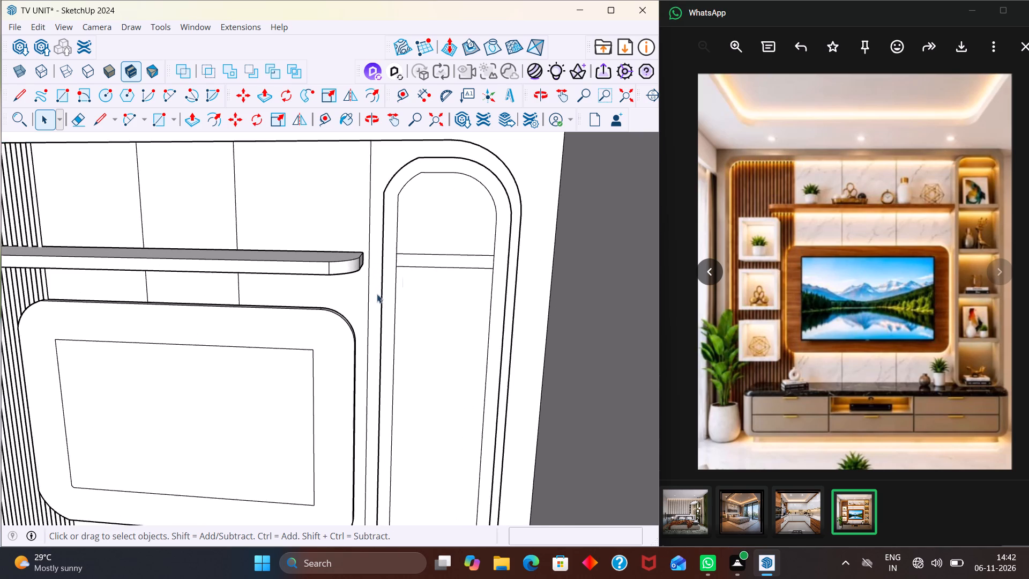
pyautogui.scroll(2, 377, 294)
pyautogui.click(436, 253)
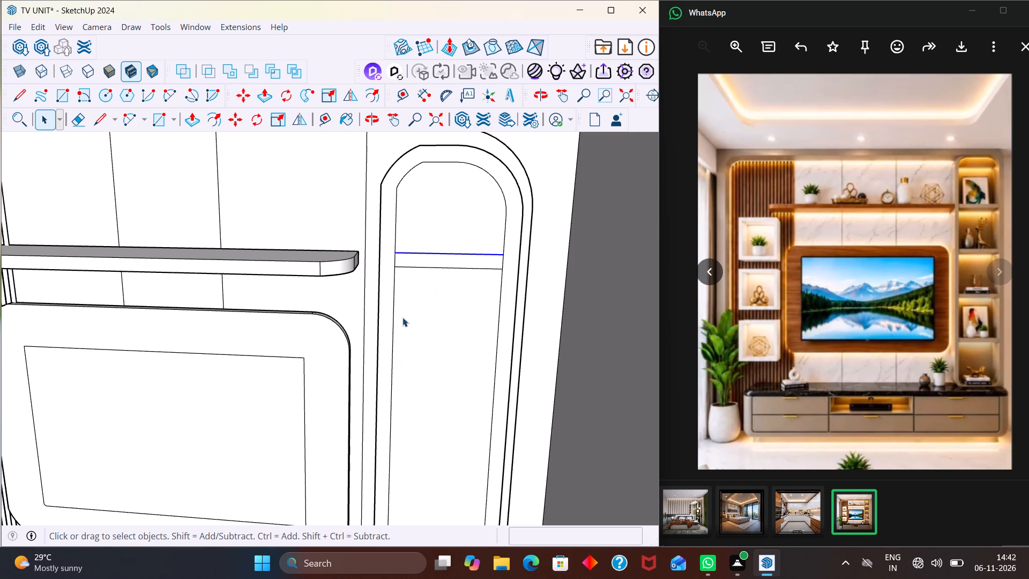
pyautogui.keyDown('ctrl'); pyautogui.click(411, 266); pyautogui.keyUp('ctrl')
pyautogui.keyDown('ctrl'); pyautogui.scroll(-5, 404, 295); pyautogui.keyUp('ctrl')
pyautogui.press('m')
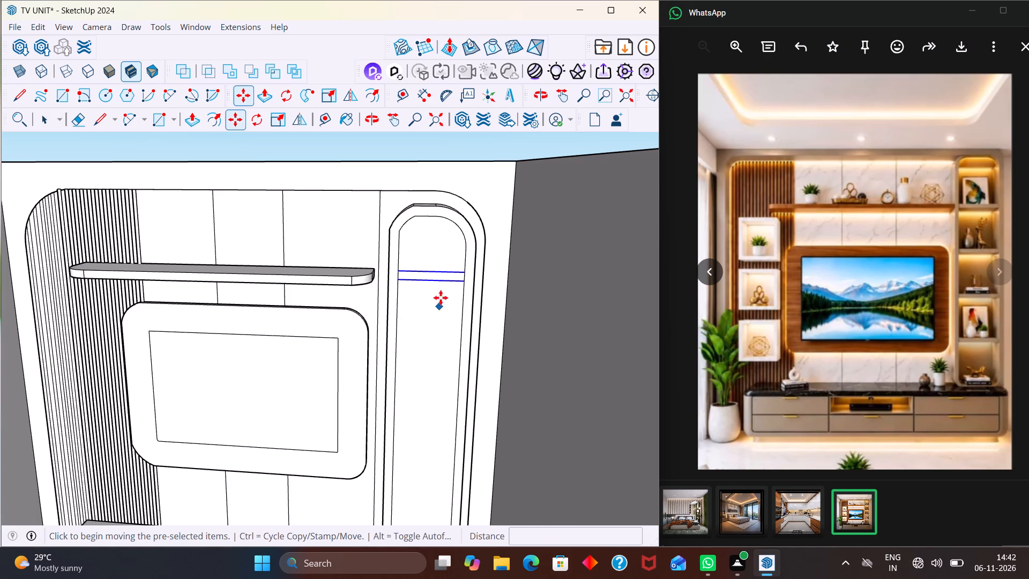
pyautogui.click(467, 281)
pyautogui.scroll(-5, 463, 263)
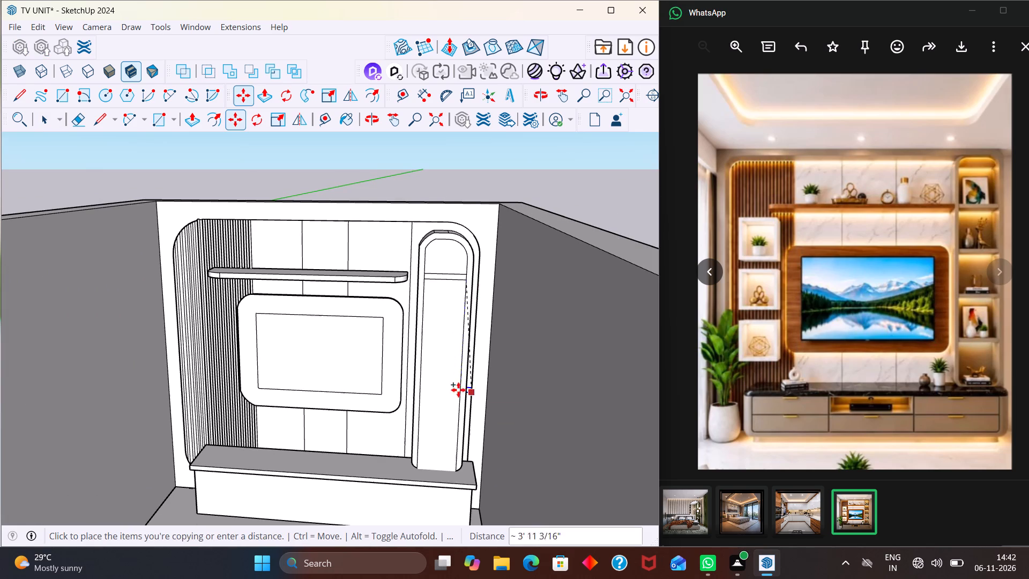
pyautogui.click(460, 433)
pyautogui.press('/')
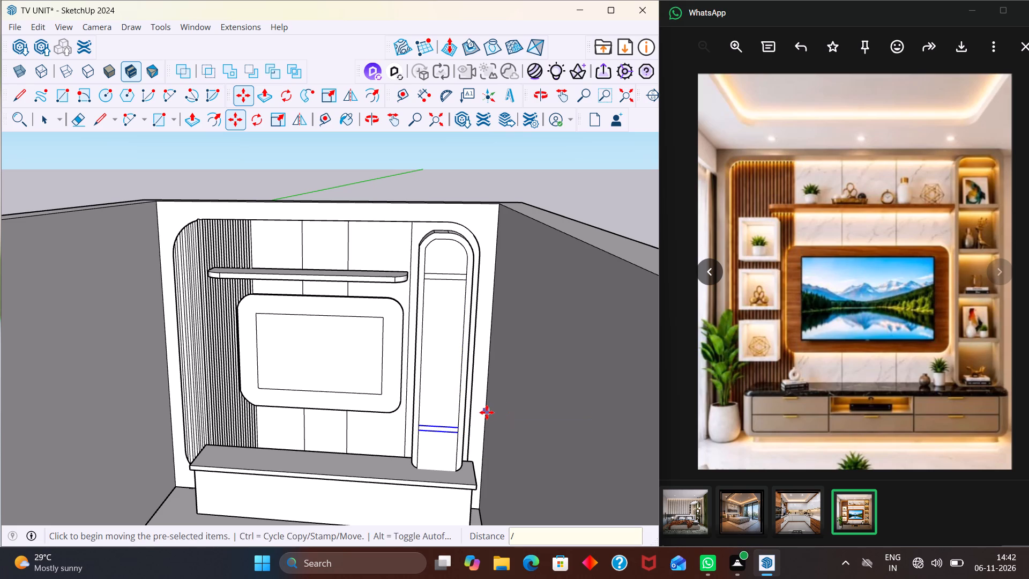
pyautogui.press('3')
pyautogui.press('Return')
pyautogui.press('space')
pyautogui.scroll(-6, 479, 419)
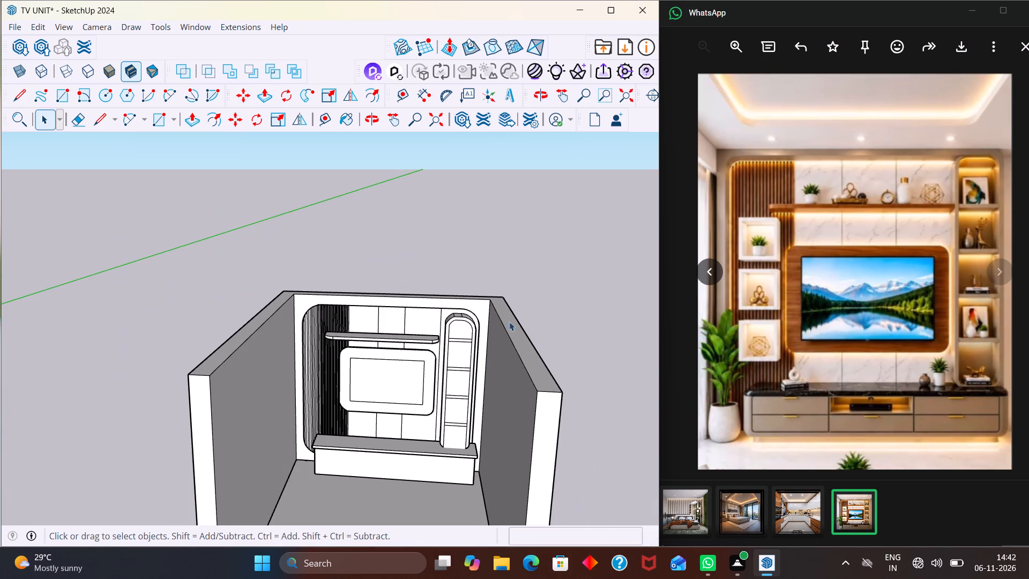
pyautogui.click(572, 230)
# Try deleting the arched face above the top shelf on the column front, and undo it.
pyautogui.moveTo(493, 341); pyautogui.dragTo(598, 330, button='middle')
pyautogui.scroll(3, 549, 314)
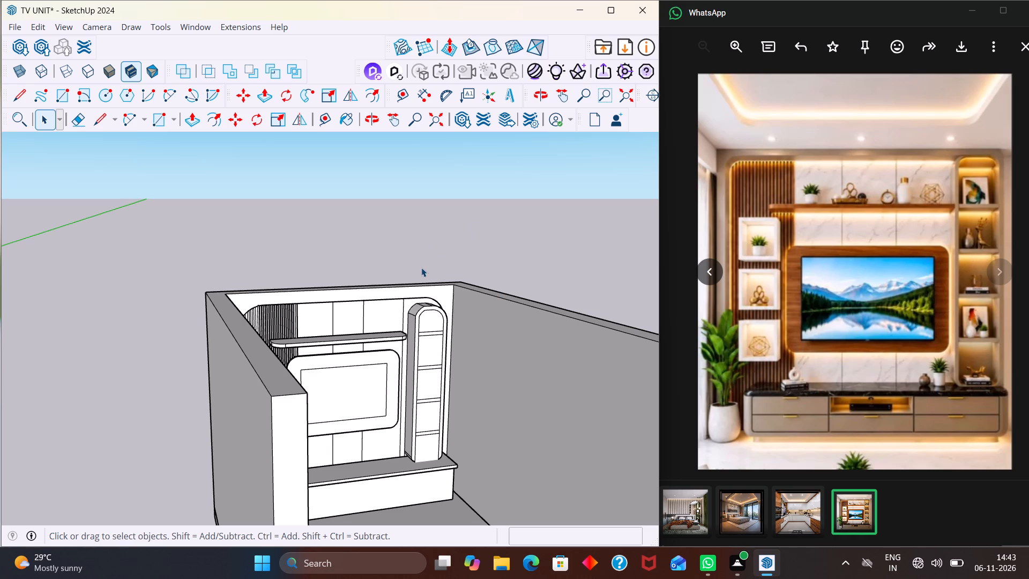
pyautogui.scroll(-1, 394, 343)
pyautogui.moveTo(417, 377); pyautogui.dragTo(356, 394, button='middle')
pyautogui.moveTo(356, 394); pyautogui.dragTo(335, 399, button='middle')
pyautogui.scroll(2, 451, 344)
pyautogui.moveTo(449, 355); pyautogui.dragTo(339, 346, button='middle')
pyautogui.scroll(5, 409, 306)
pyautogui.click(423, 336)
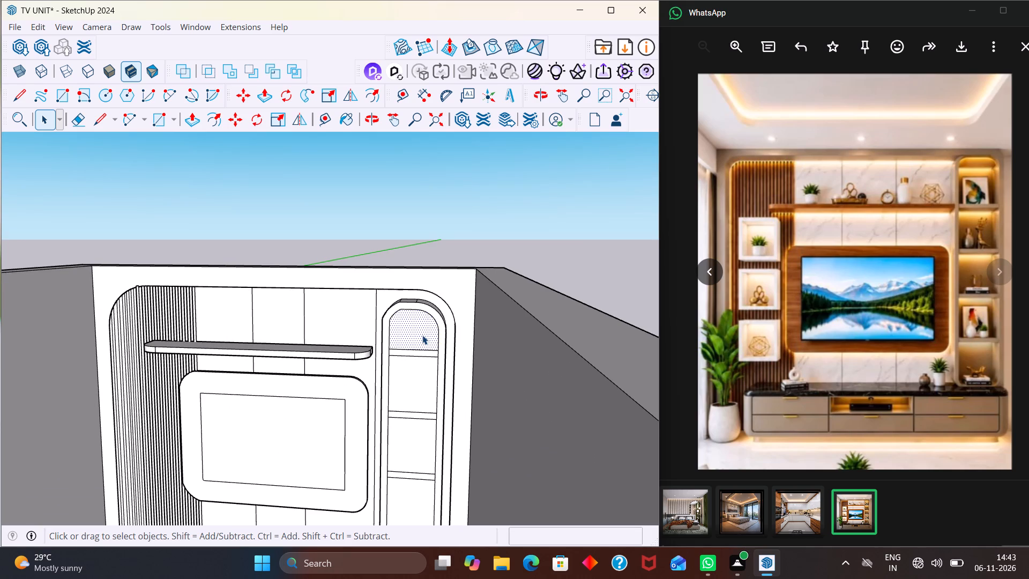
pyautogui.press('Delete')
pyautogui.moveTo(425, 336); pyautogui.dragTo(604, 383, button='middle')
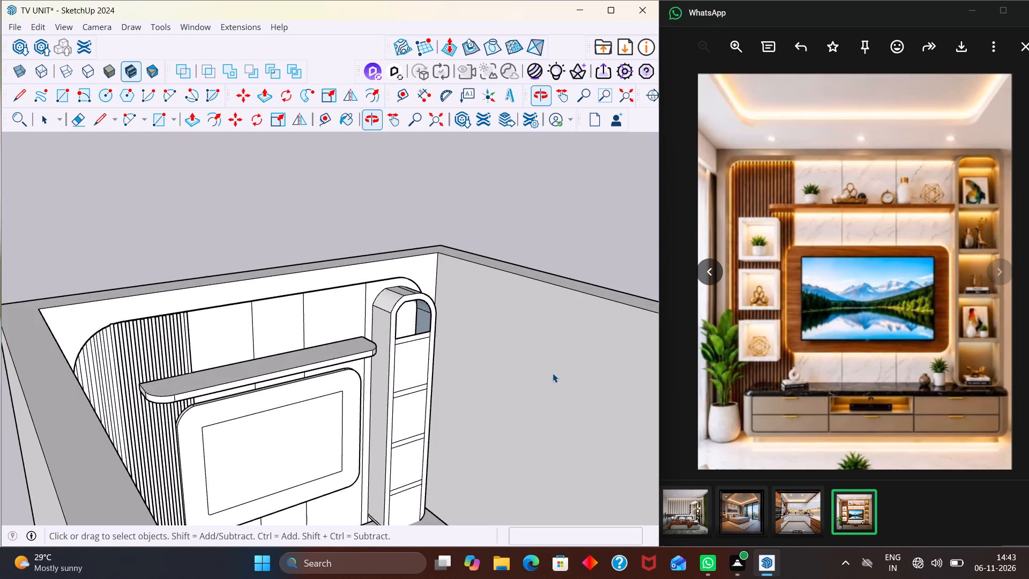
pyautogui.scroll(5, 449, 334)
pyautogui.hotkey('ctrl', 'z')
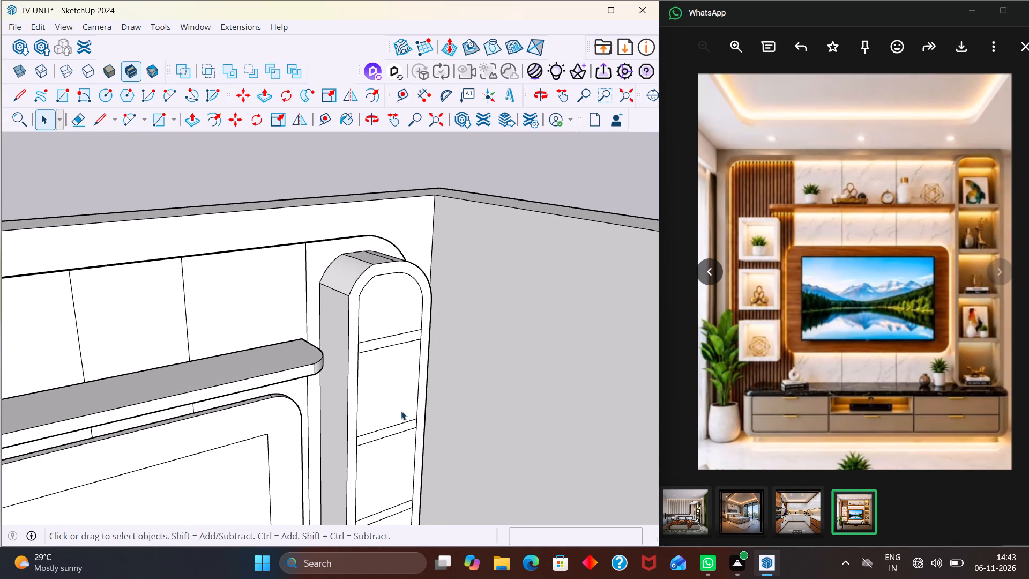
# Push the arched face above the top shelf 10 1/8" into the column to form a niche.
pyautogui.scroll(3, 356, 325)
pyautogui.click(385, 307)
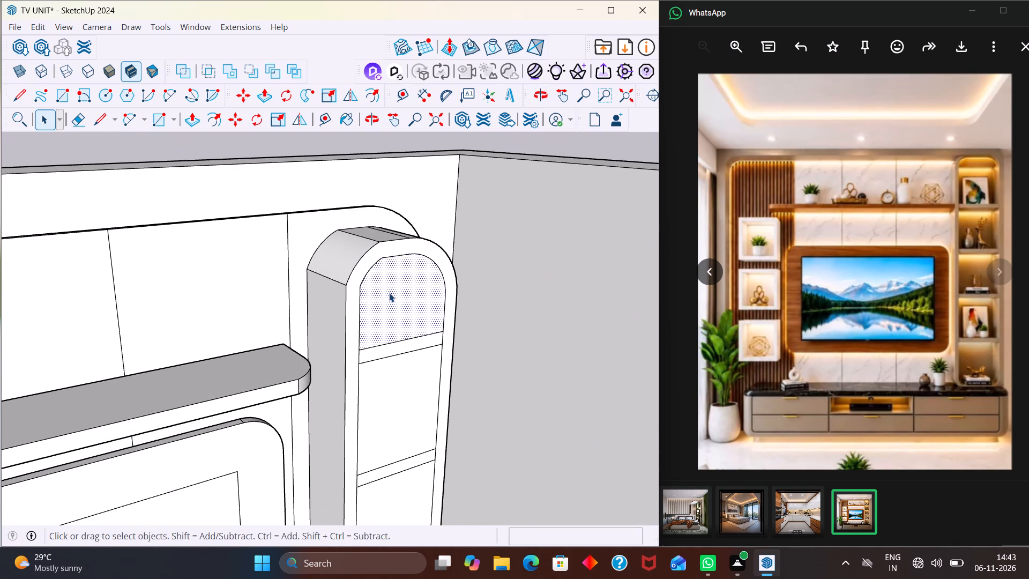
pyautogui.press('p')
pyautogui.click(396, 295)
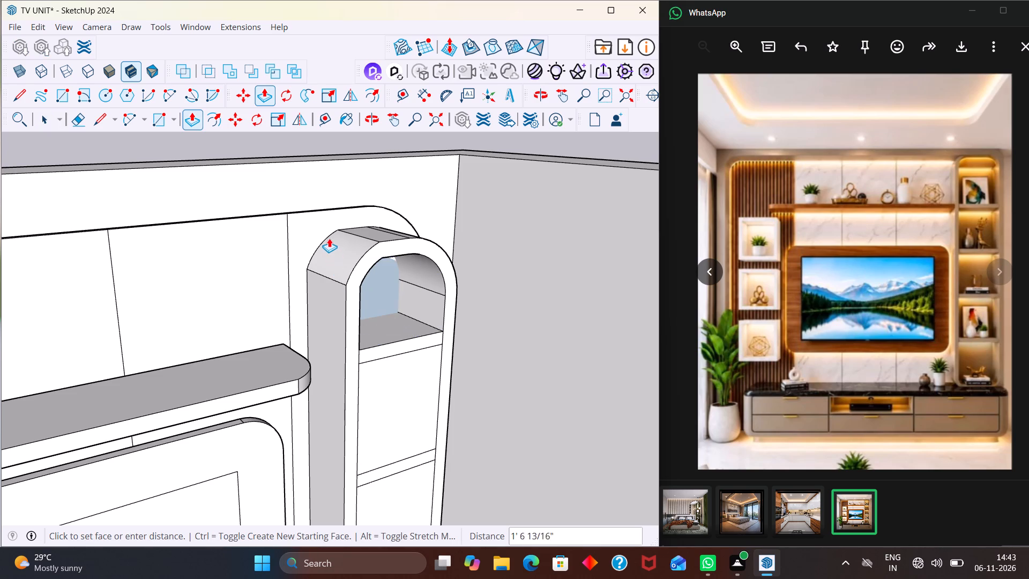
pyautogui.click(335, 227)
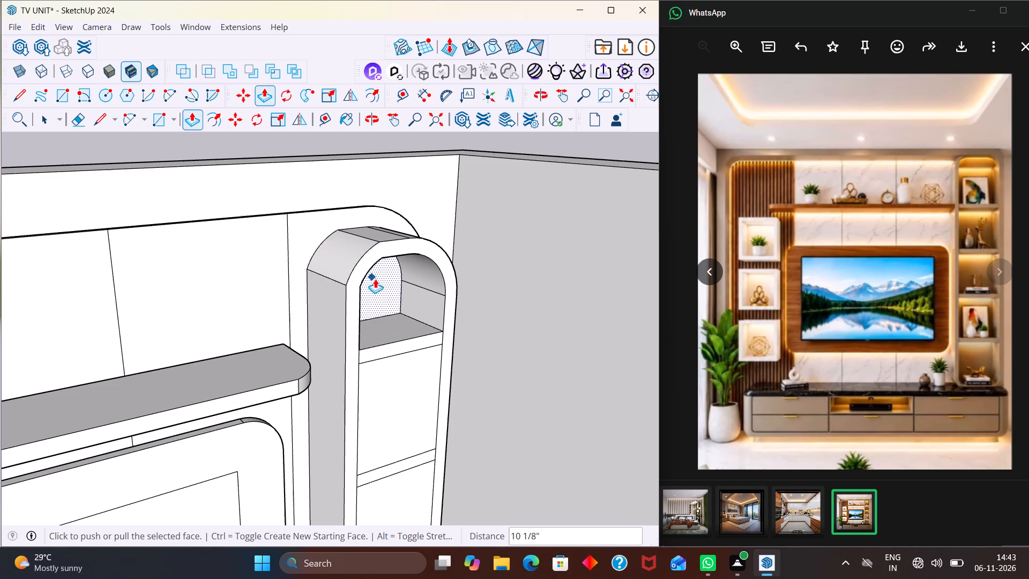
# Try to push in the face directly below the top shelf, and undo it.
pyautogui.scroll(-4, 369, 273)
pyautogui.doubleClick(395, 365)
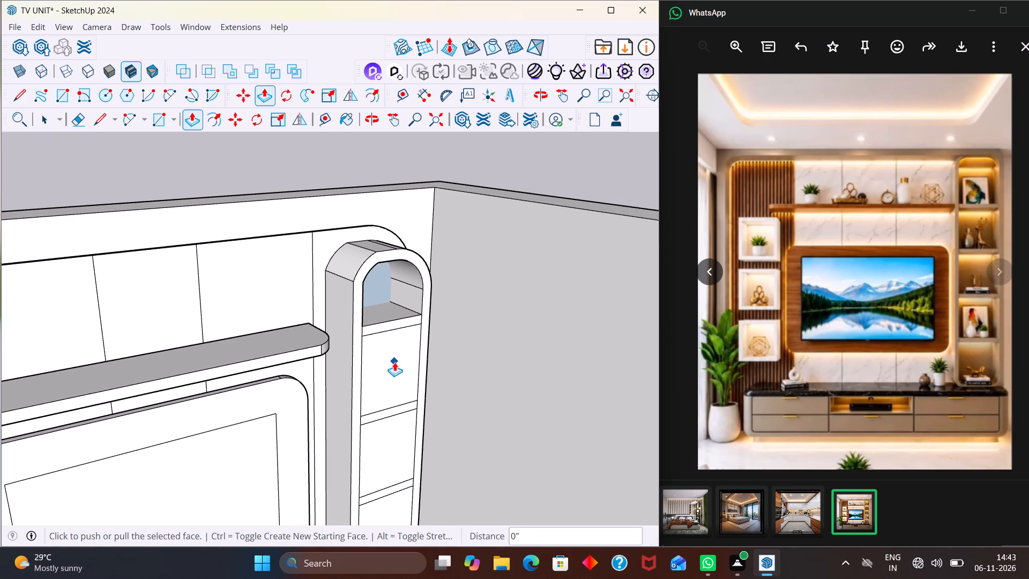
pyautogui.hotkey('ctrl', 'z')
# Push the face below the top shelf 10 1/8" inward, level with the arched niche's back.
pyautogui.press('space')
pyautogui.click(393, 364)
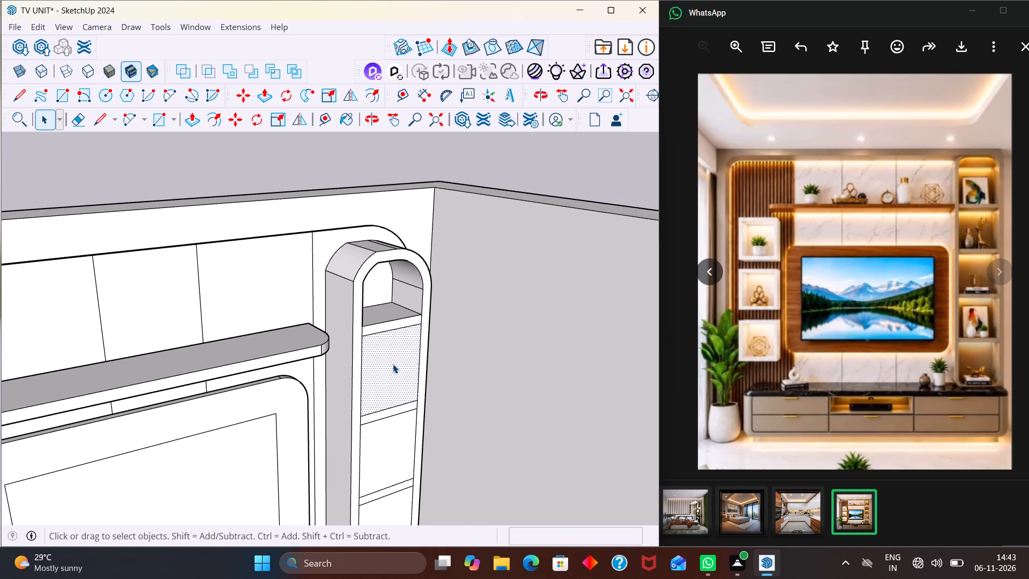
pyautogui.press('p')
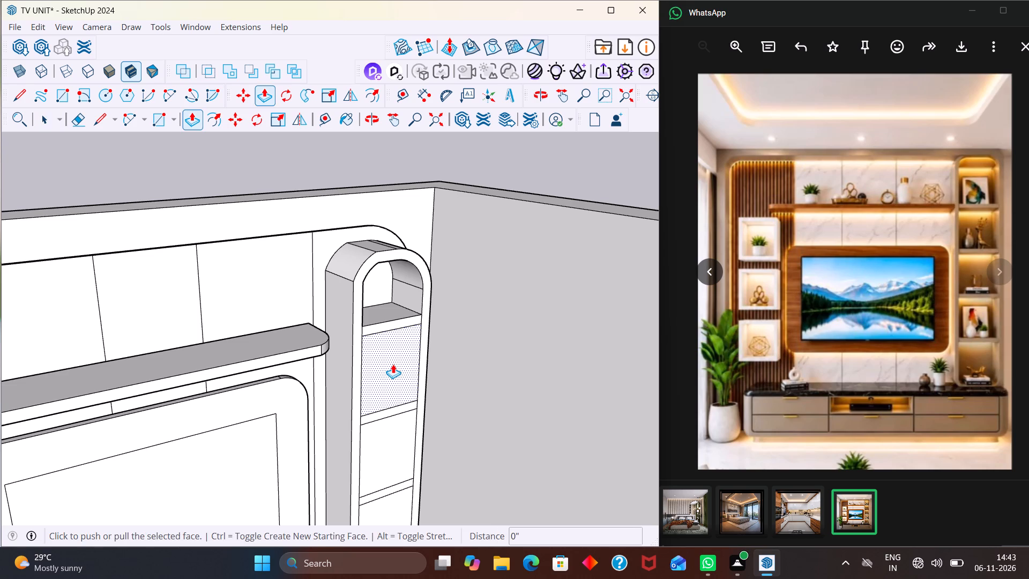
pyautogui.click(393, 364)
pyautogui.click(393, 275)
# Push the column face between the second and third shelves 10 1/8" inward, level with the arched niche's back.
pyautogui.scroll(-2, 404, 362)
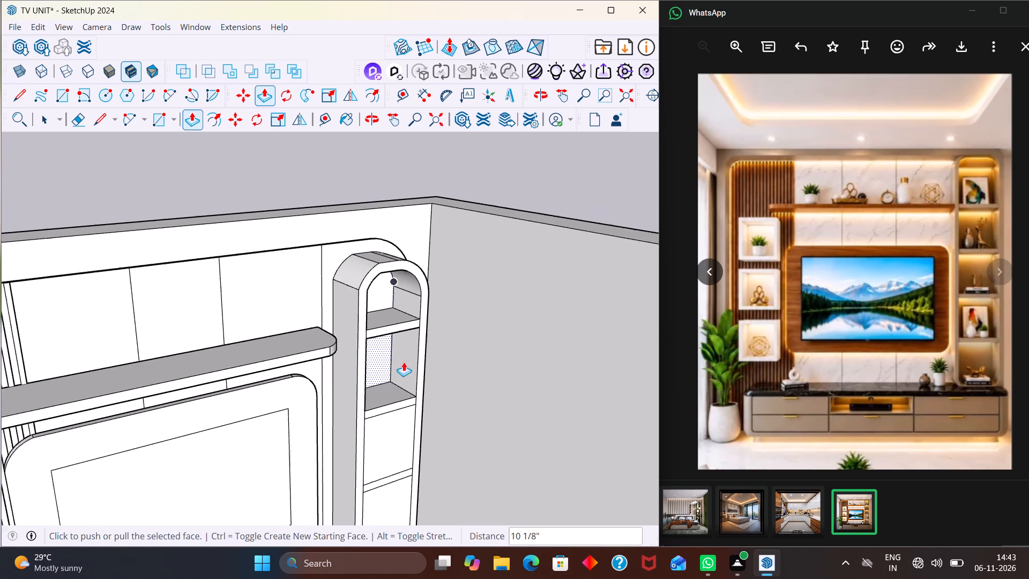
pyautogui.scroll(-2, 404, 362)
pyautogui.moveTo(416, 412); pyautogui.dragTo(378, 396, button='middle')
pyautogui.scroll(3, 383, 429)
pyautogui.press('space')
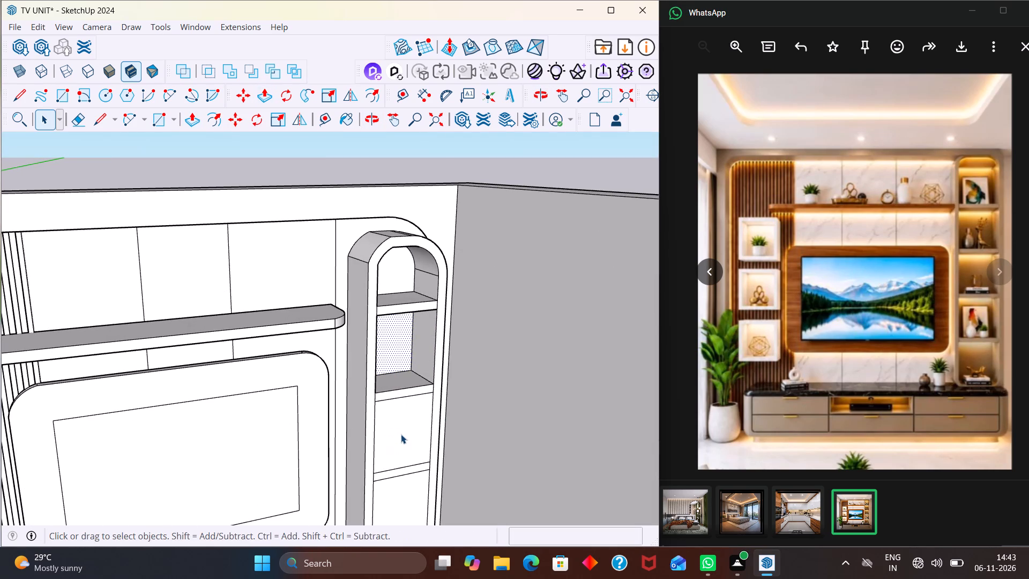
pyautogui.click(401, 434)
pyautogui.press('p')
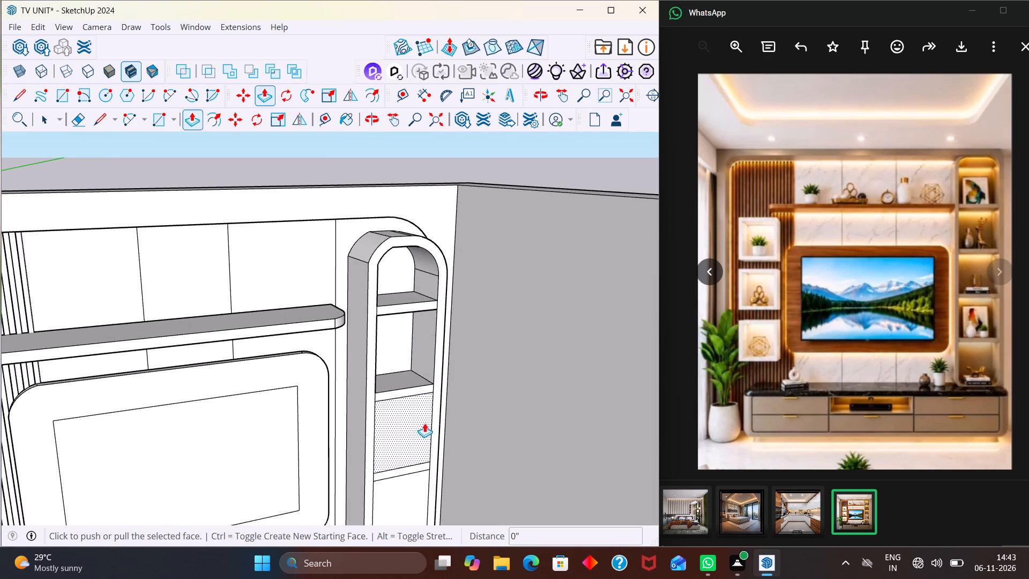
pyautogui.click(424, 423)
pyautogui.click(411, 257)
# Push the column face between the third and fourth shelves 10 1/8" inward to match the niches above.
pyautogui.scroll(-4, 412, 277)
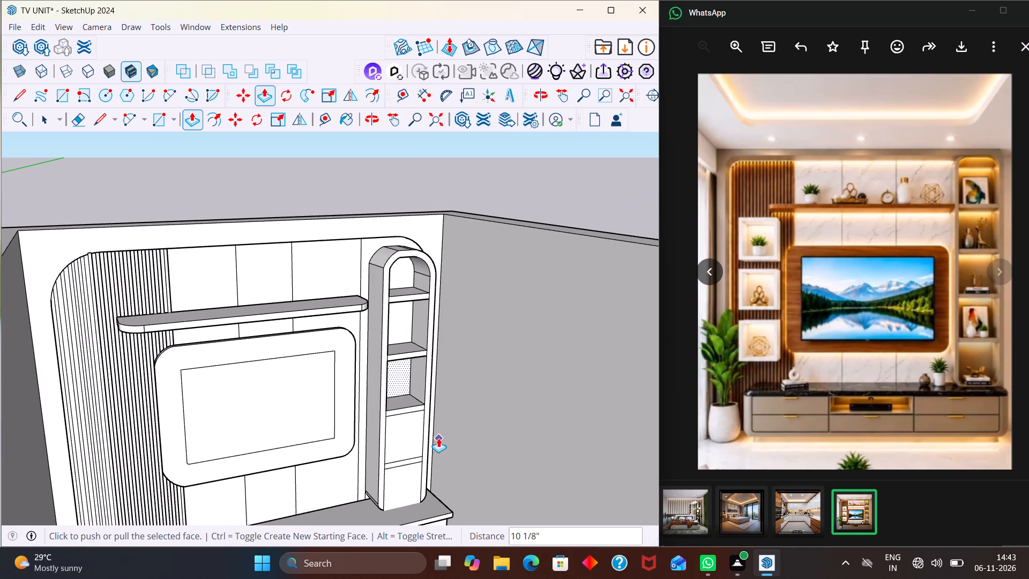
pyautogui.click(418, 435)
pyautogui.press('Escape')
pyautogui.press('space')
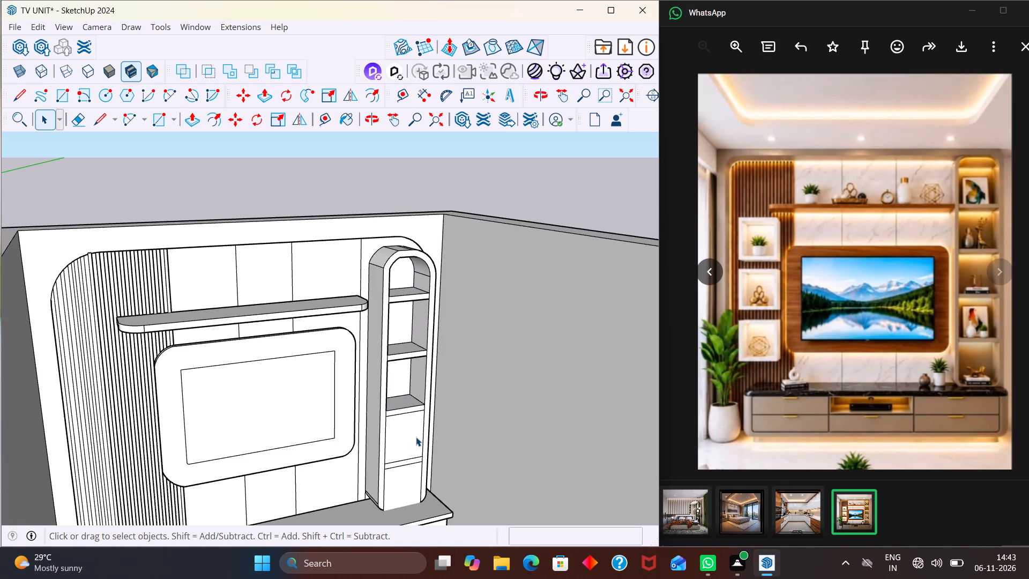
pyautogui.press('p')
pyautogui.click(400, 442)
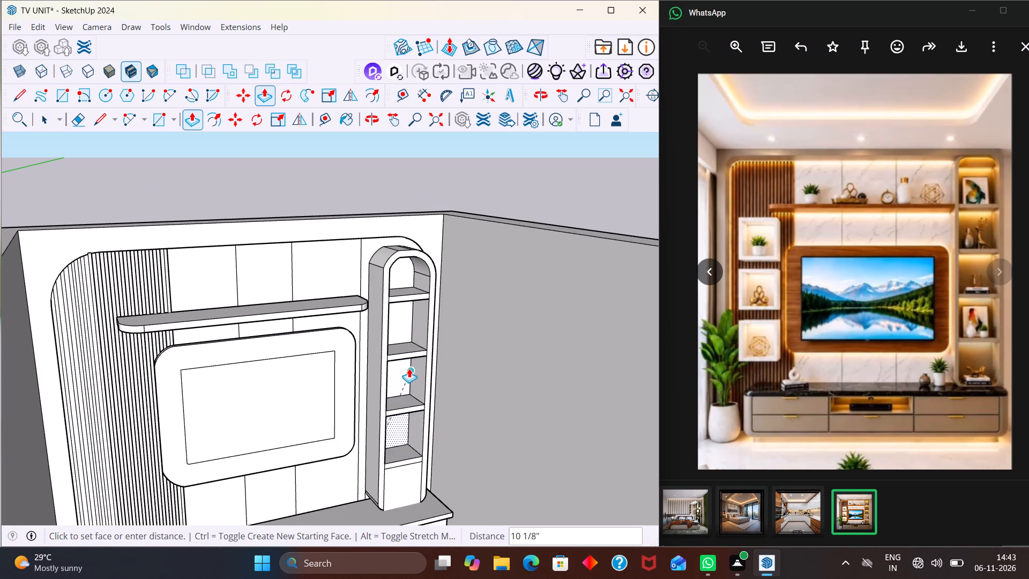
pyautogui.click(409, 368)
# Push the column's lowest face, below the fourth shelf, inward level with the backs of the niches above.
pyautogui.scroll(-2, 441, 370)
pyautogui.scroll(2, 429, 447)
pyautogui.click(413, 463)
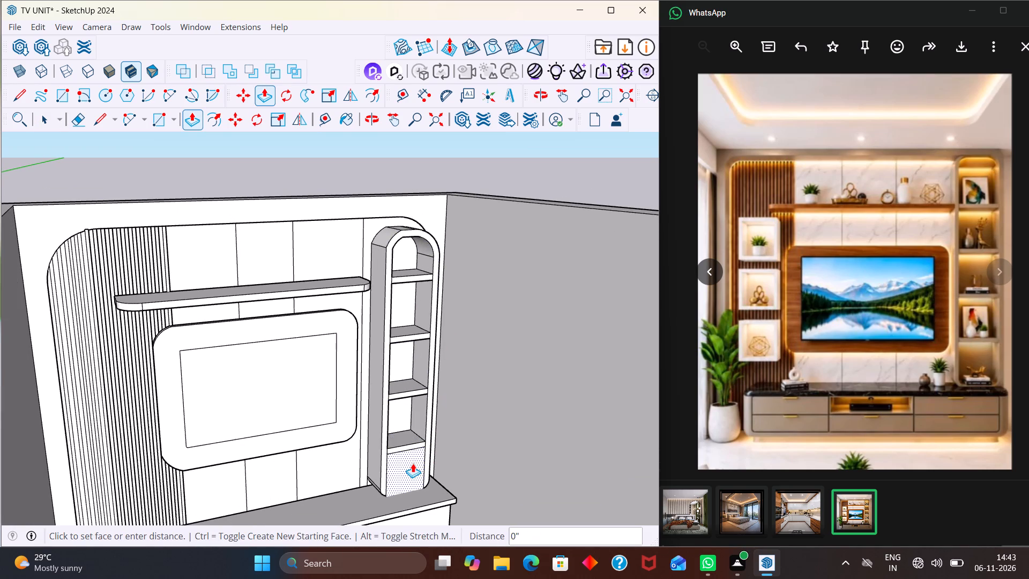
pyautogui.scroll(3, 412, 453)
pyautogui.click(414, 394)
pyautogui.press('space')
pyautogui.scroll(-4, 460, 412)
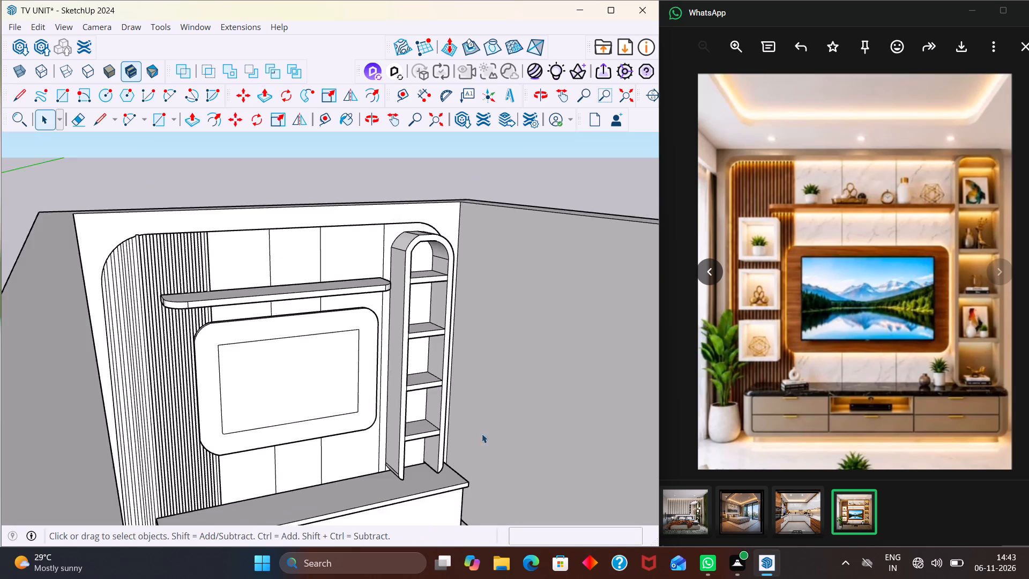
# Draw a line about 1' 2 1/2" long across the open bottom niche just above its base, and another between the frame's bottom corners.
pyautogui.moveTo(483, 434); pyautogui.dragTo(394, 399, button='middle')
pyautogui.press('Escape')
pyautogui.scroll(-4, 397, 402)
pyautogui.scroll(-1, 434, 426)
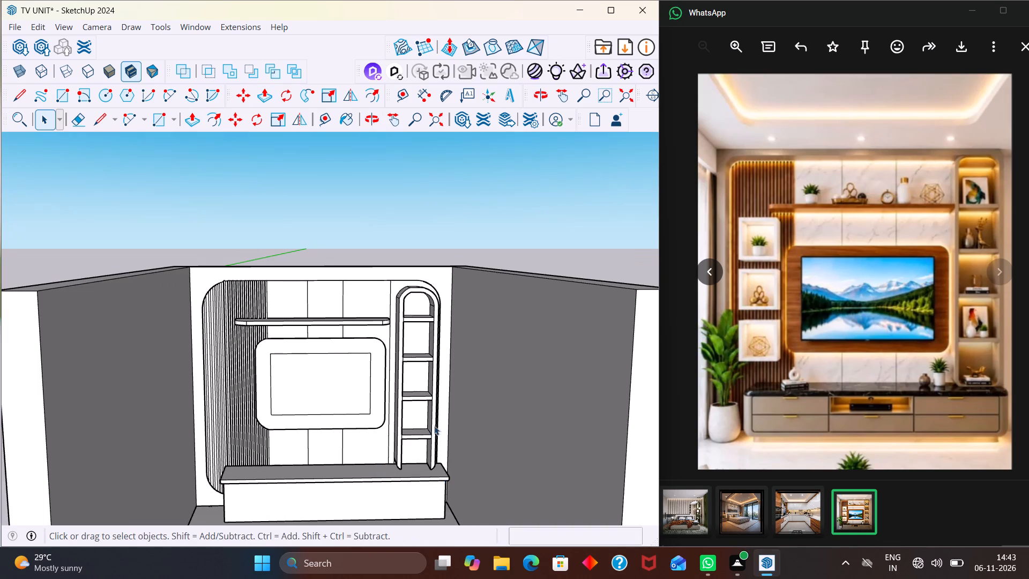
pyautogui.scroll(-2, 434, 426)
pyautogui.moveTo(456, 449); pyautogui.dragTo(421, 447, button='middle')
pyautogui.scroll(15, 417, 451)
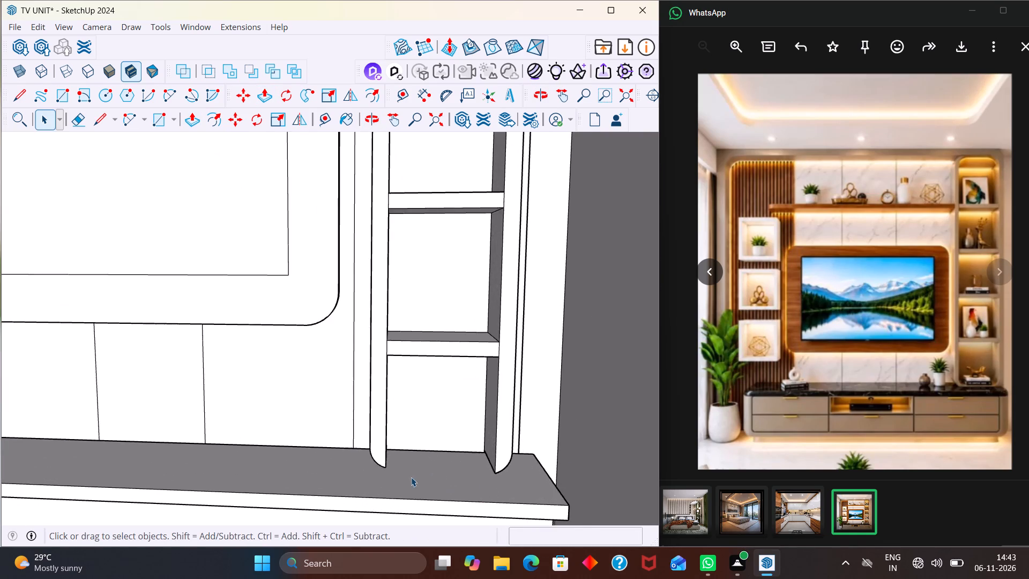
pyautogui.scroll(1, 411, 477)
pyautogui.moveTo(411, 477); pyautogui.dragTo(411, 503, button='middle')
pyautogui.scroll(5, 385, 474)
pyautogui.moveTo(396, 482); pyautogui.dragTo(352, 474, button='middle')
pyautogui.scroll(1, 392, 481)
pyautogui.moveTo(392, 464); pyautogui.dragTo(383, 455, button='middle')
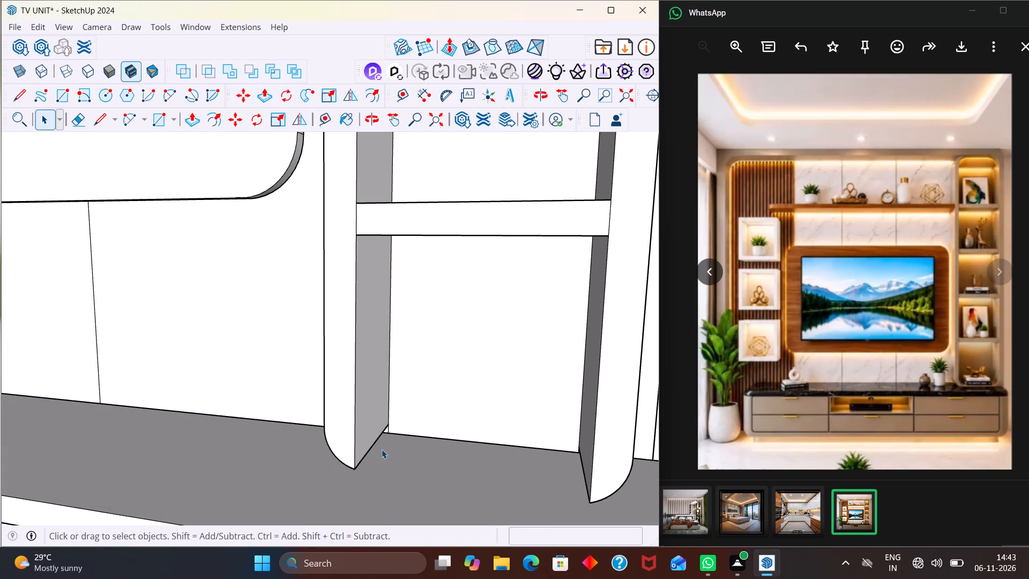
pyautogui.press('l')
pyautogui.scroll(3, 381, 451)
pyautogui.click(347, 437)
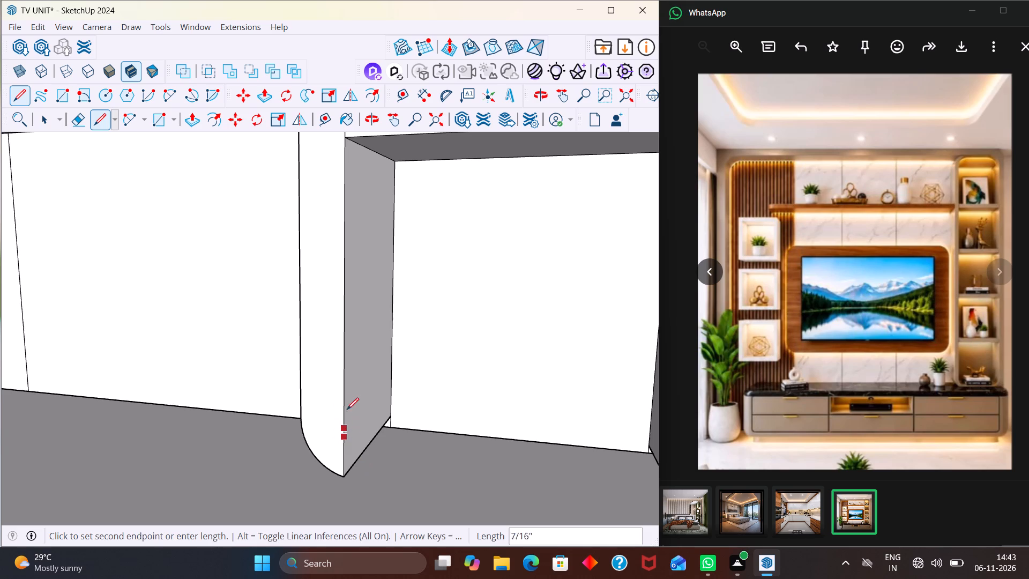
pyautogui.scroll(-5, 346, 405)
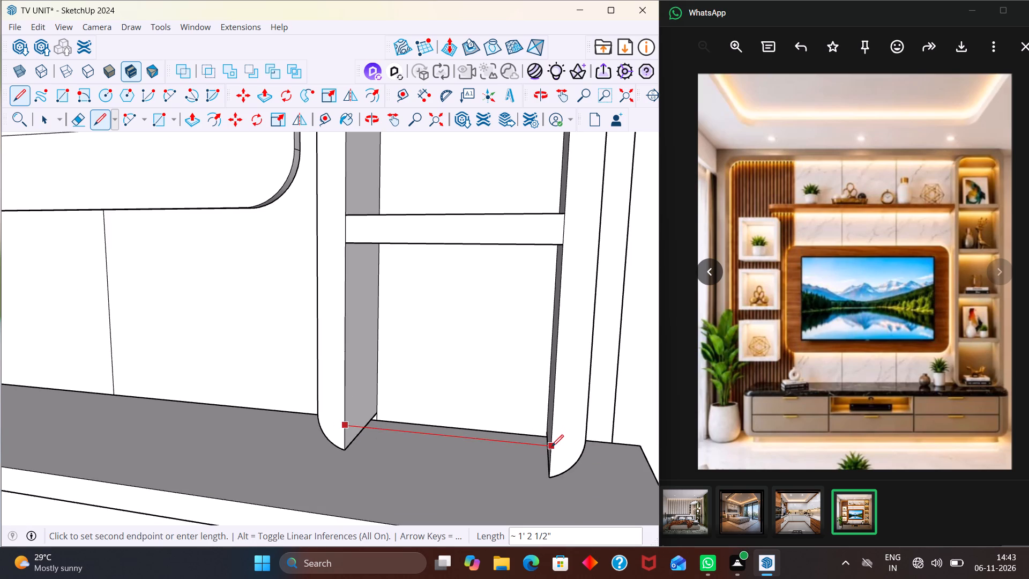
pyautogui.click(551, 447)
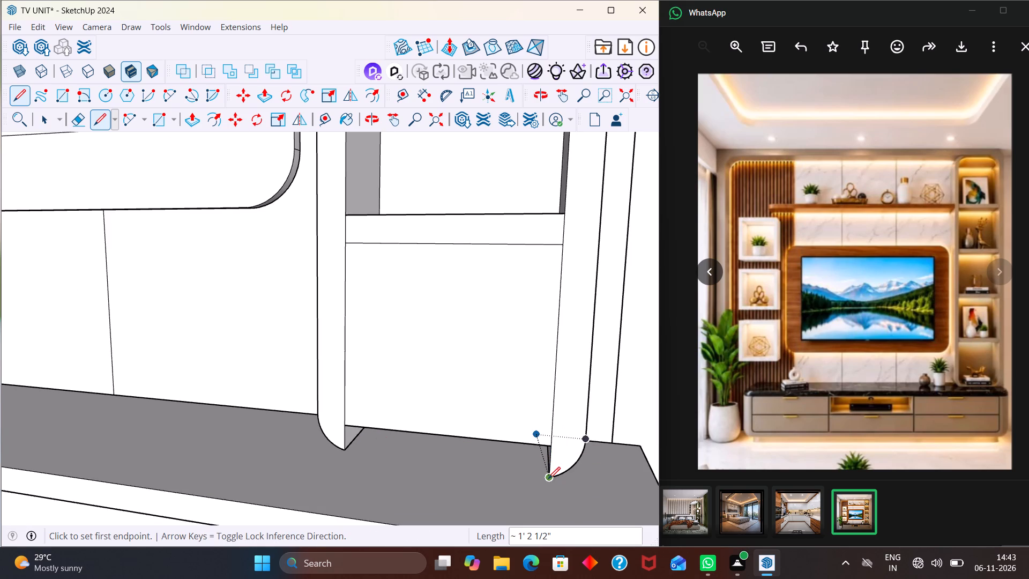
pyautogui.click(548, 479)
pyautogui.click(343, 447)
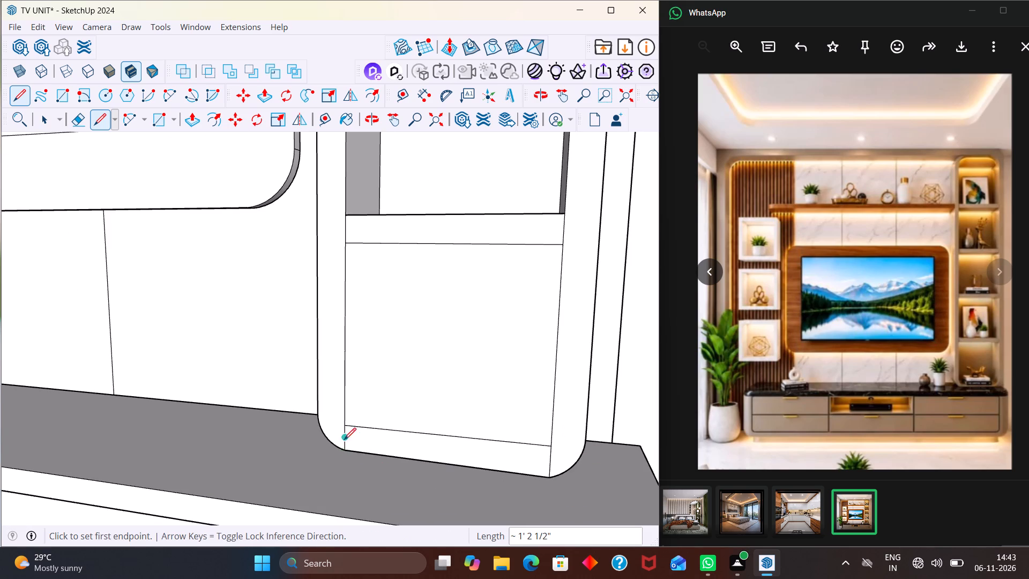
pyautogui.press('Escape')
# Push the face between the fourth shelf and the new base strip 10 1/8" inward, level with the niches above.
pyautogui.press('p')
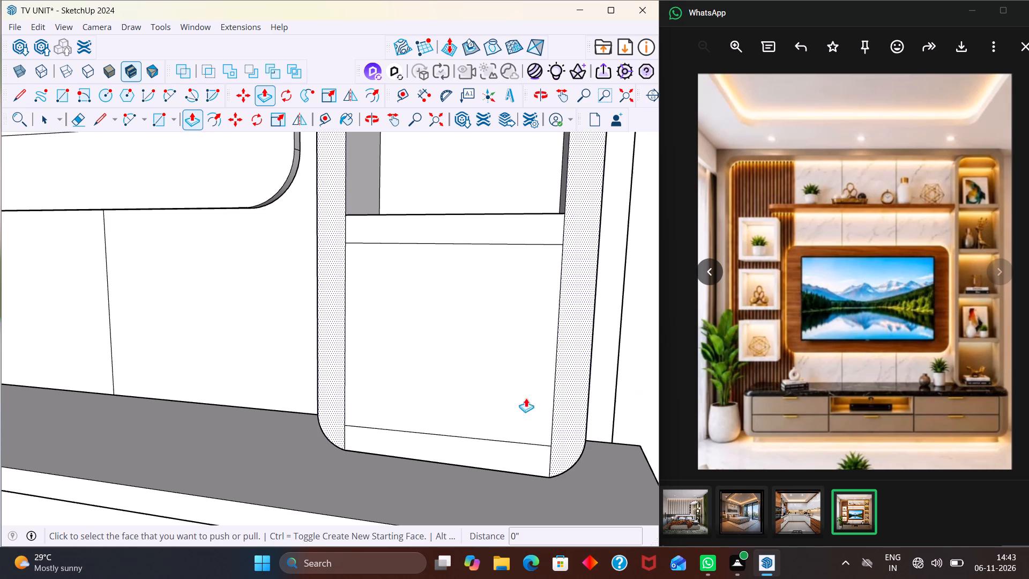
pyautogui.click(502, 395)
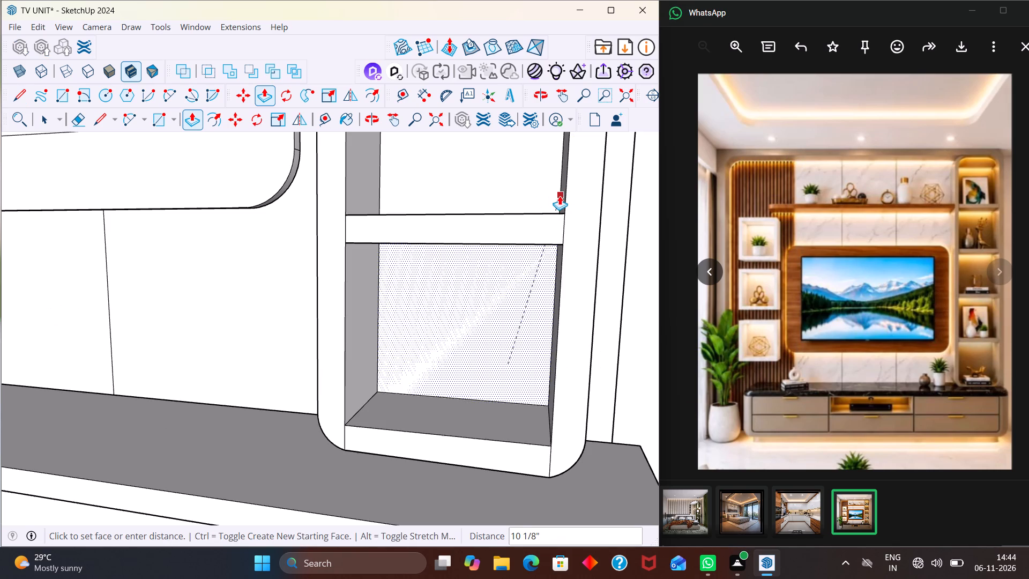
pyautogui.click(558, 196)
pyautogui.press('space')
# Examine the recessed side column and the whole TV unit wall from farther back.
pyautogui.scroll(-15, 520, 308)
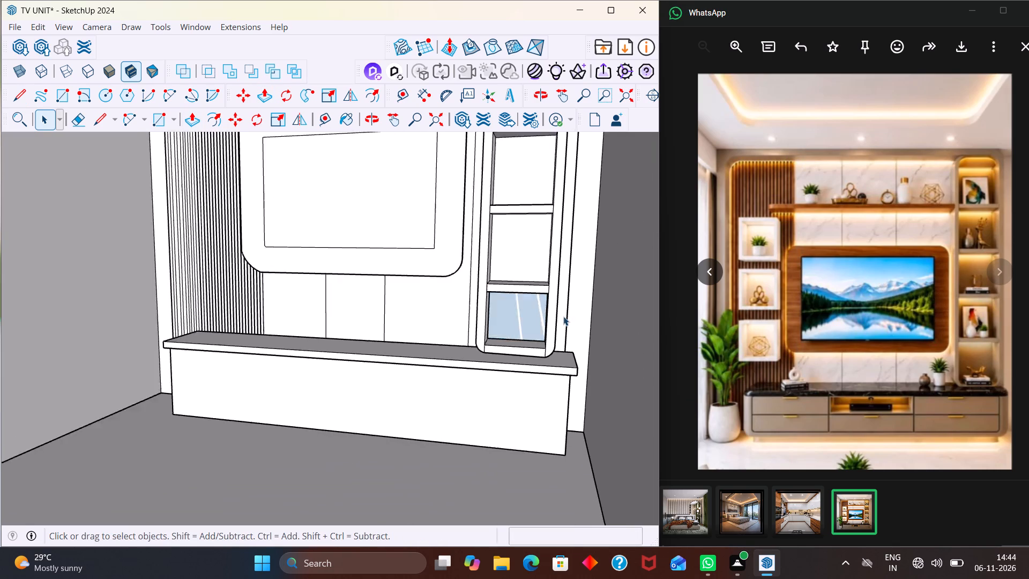
pyautogui.scroll(-11, 575, 398)
pyautogui.scroll(1, 486, 374)
pyautogui.click(612, 358)
pyautogui.moveTo(565, 274); pyautogui.dragTo(617, 268, button='middle')
pyautogui.scroll(3, 460, 256)
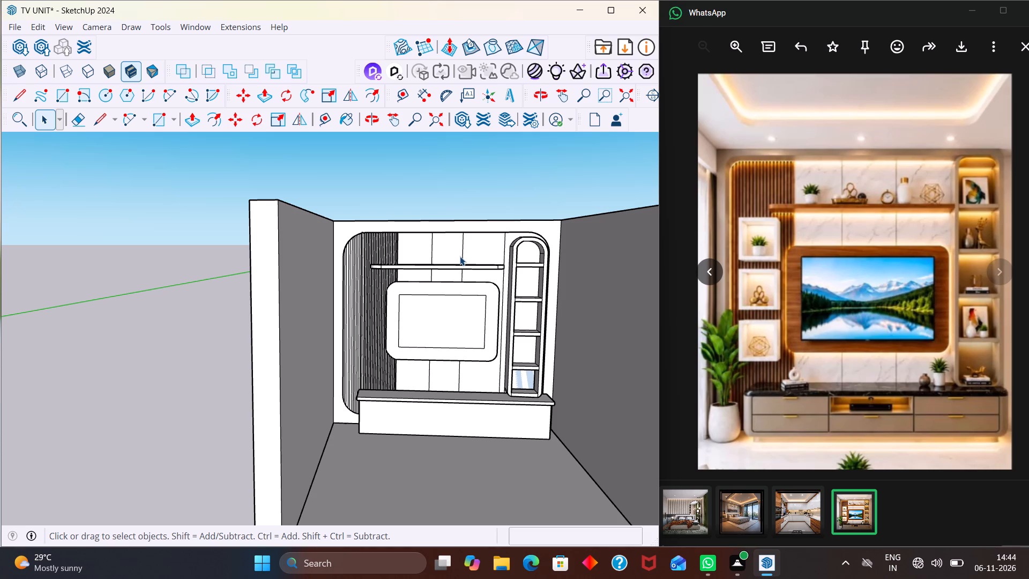
pyautogui.scroll(-6, 502, 309)
pyautogui.click(143, 305)
pyautogui.scroll(-5, 146, 306)
pyautogui.moveTo(257, 336); pyautogui.dragTo(283, 359, button='middle')
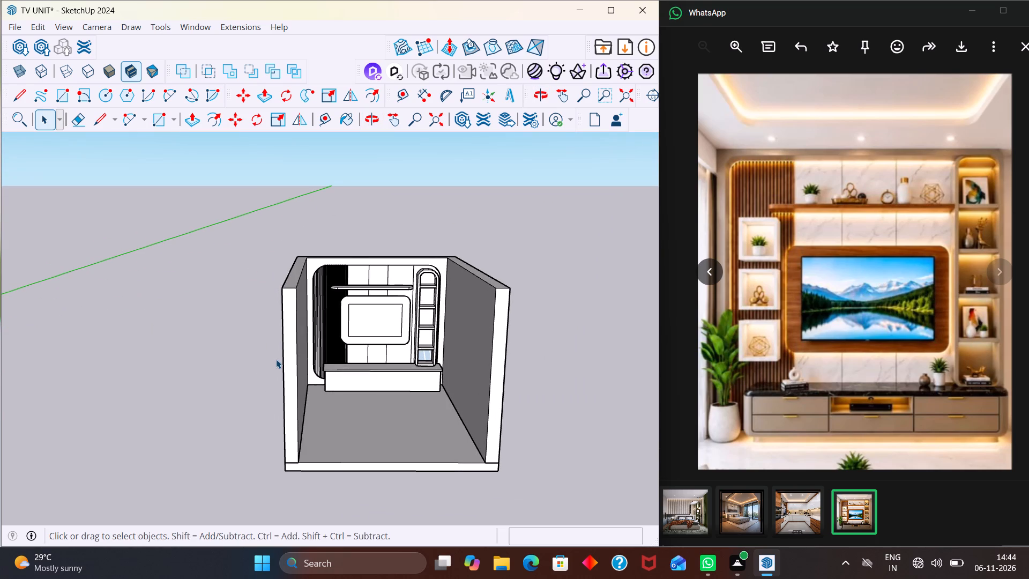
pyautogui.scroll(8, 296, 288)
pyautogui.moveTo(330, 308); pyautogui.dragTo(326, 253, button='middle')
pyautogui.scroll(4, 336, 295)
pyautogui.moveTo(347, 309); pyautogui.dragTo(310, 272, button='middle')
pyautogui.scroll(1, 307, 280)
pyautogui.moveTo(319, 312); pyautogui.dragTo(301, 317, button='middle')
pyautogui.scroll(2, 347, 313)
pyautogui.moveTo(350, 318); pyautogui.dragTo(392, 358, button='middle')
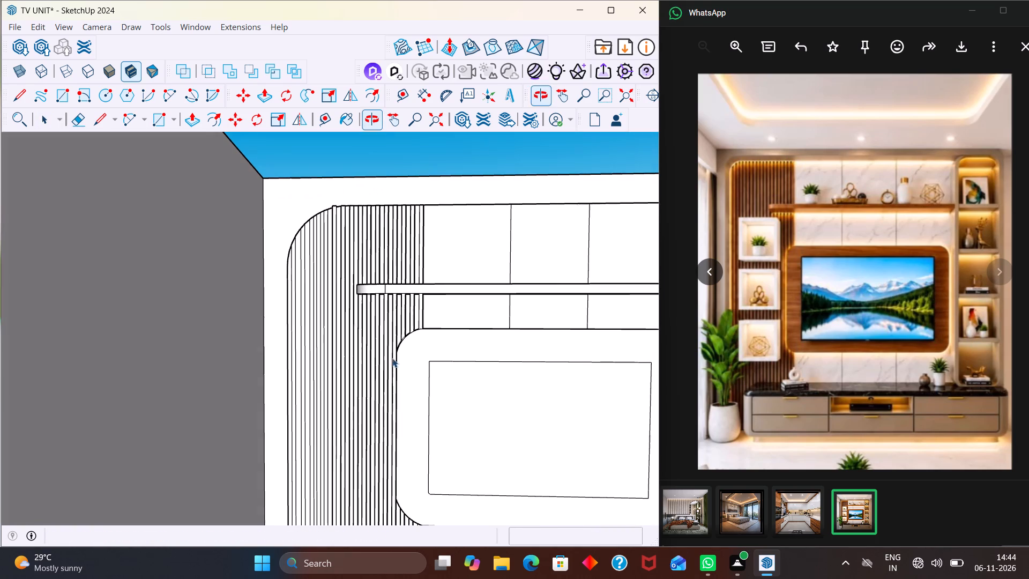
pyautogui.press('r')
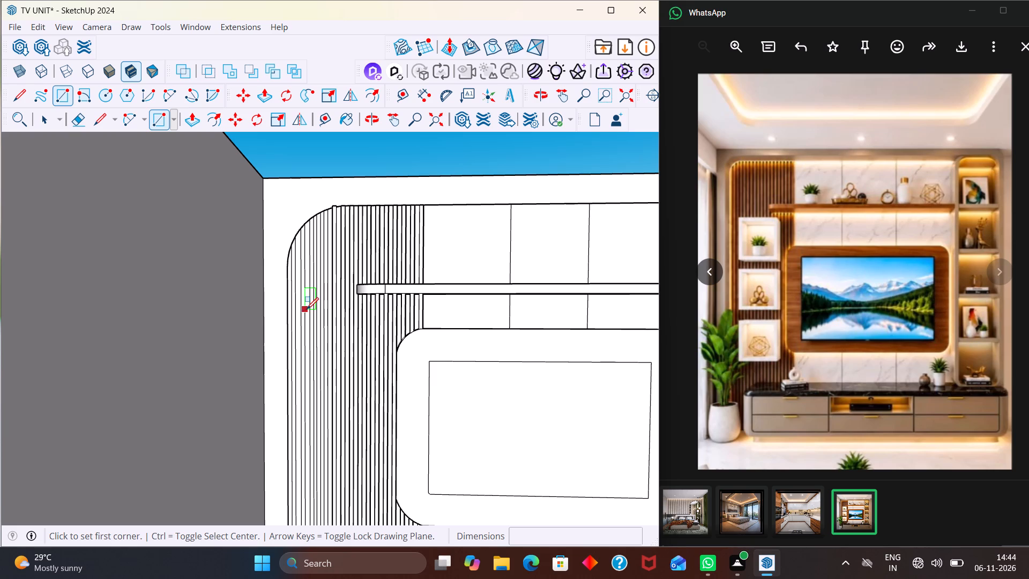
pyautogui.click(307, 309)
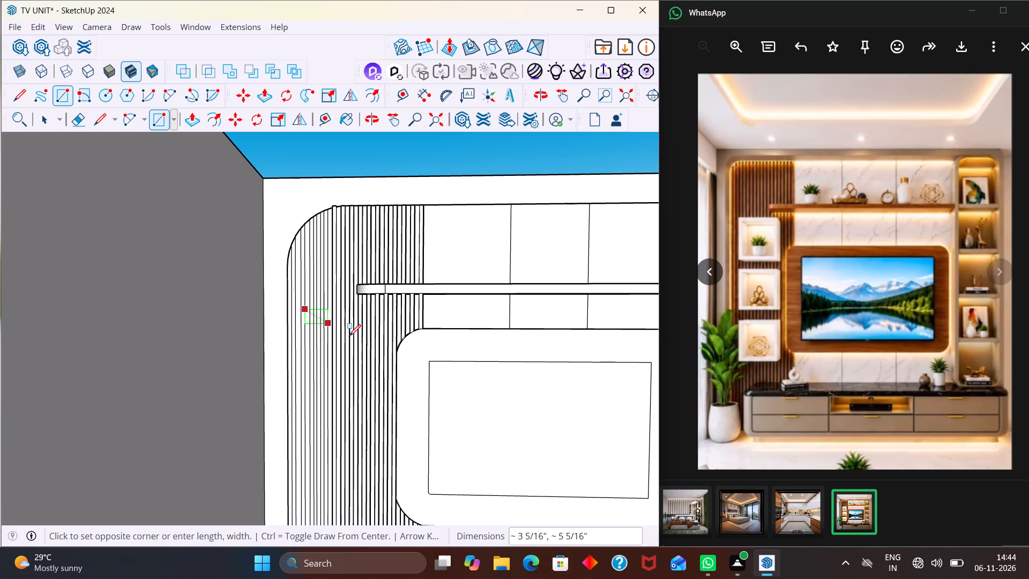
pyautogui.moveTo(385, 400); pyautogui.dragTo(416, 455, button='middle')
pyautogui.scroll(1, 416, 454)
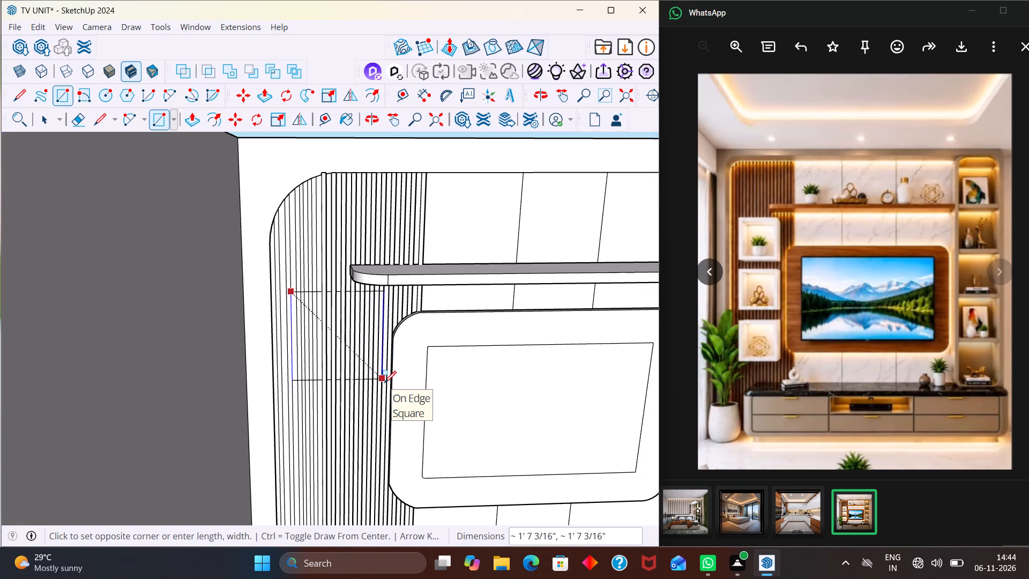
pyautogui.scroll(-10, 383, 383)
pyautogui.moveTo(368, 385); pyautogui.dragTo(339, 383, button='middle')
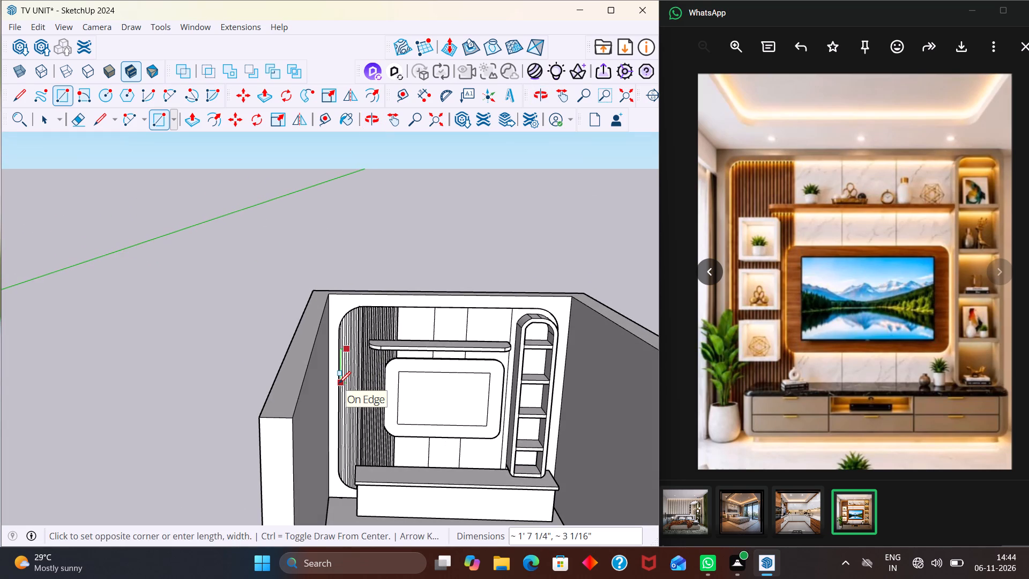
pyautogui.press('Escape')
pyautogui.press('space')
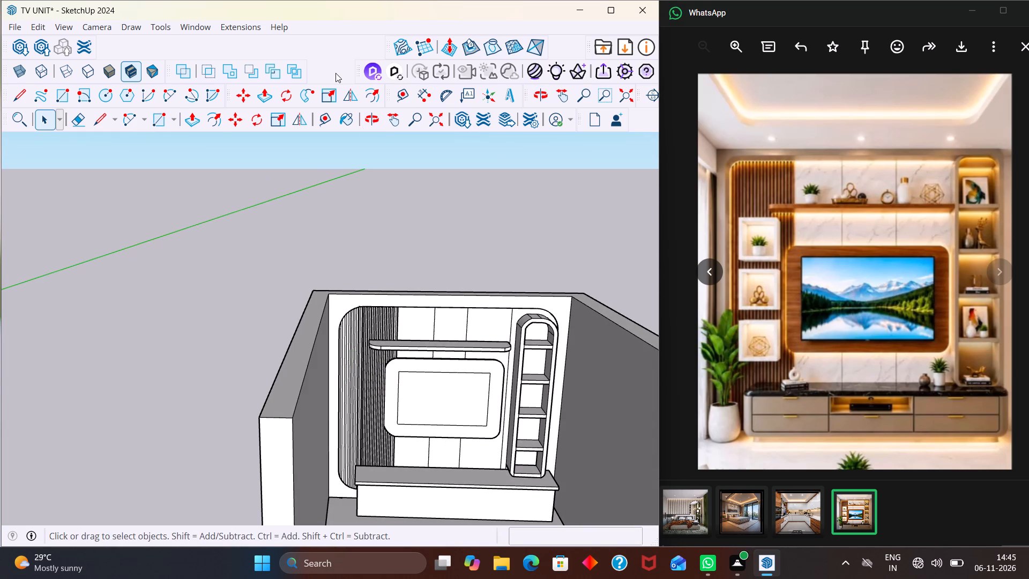
# Start a new rectangle.
pyautogui.press('r')
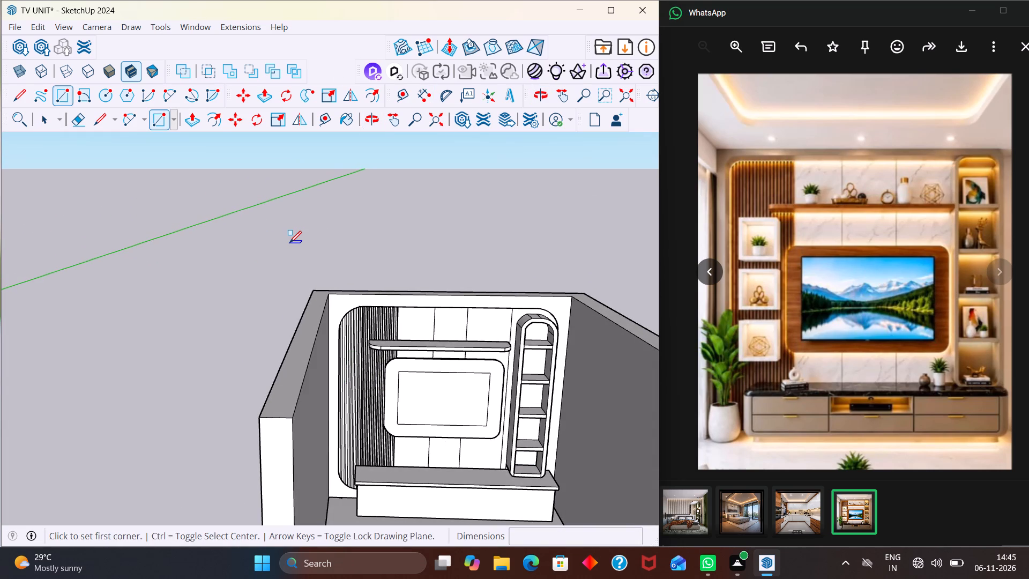
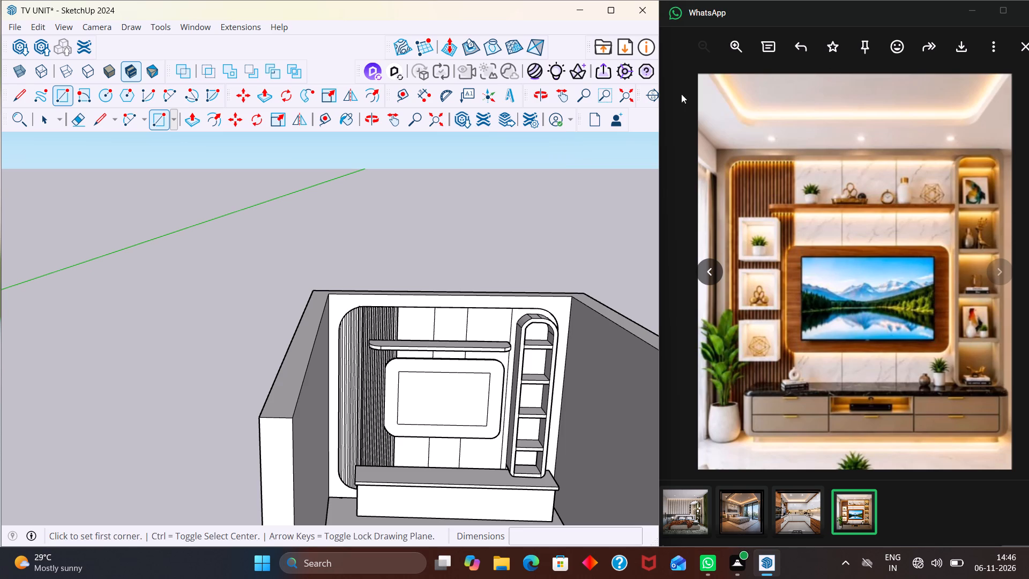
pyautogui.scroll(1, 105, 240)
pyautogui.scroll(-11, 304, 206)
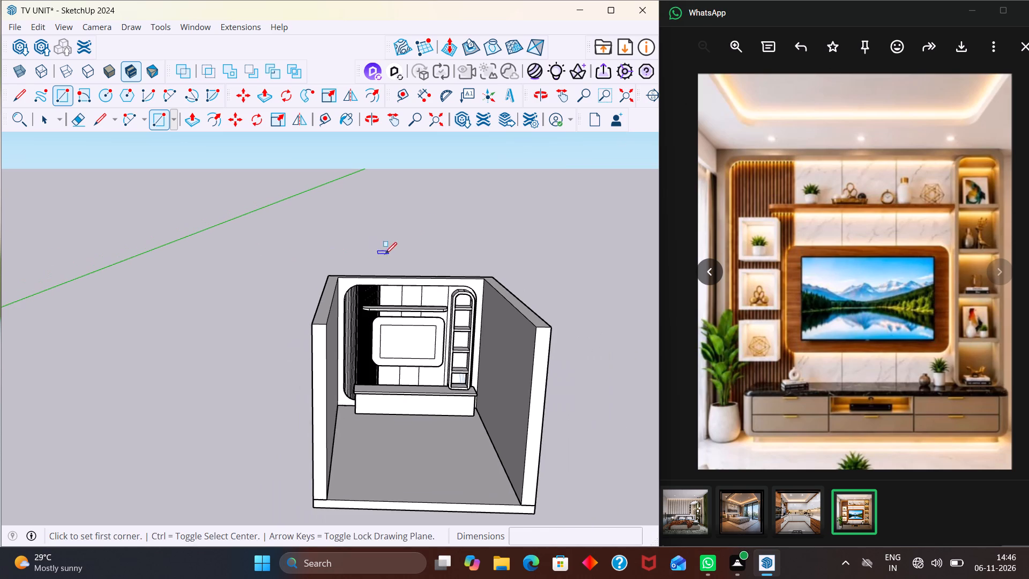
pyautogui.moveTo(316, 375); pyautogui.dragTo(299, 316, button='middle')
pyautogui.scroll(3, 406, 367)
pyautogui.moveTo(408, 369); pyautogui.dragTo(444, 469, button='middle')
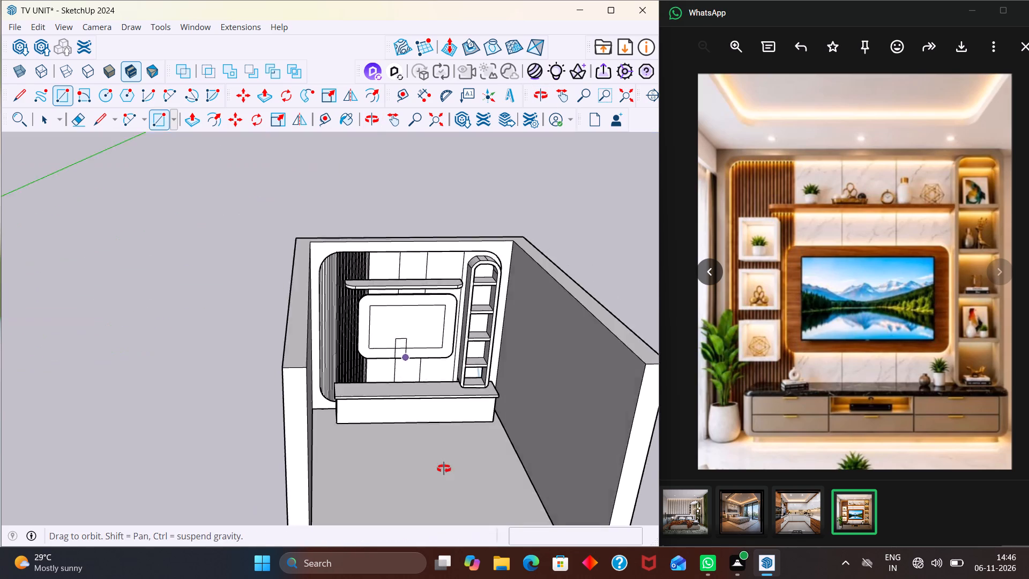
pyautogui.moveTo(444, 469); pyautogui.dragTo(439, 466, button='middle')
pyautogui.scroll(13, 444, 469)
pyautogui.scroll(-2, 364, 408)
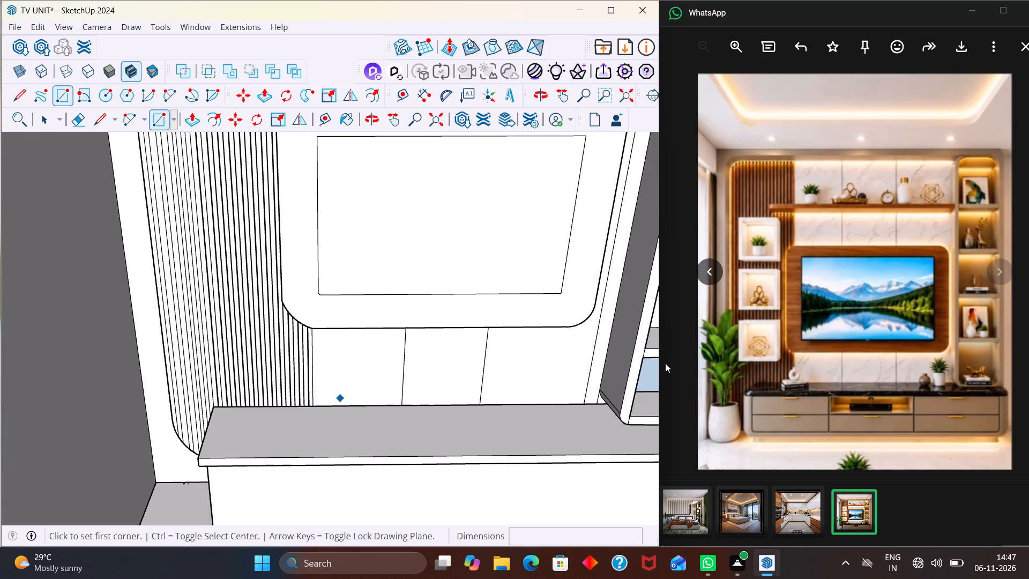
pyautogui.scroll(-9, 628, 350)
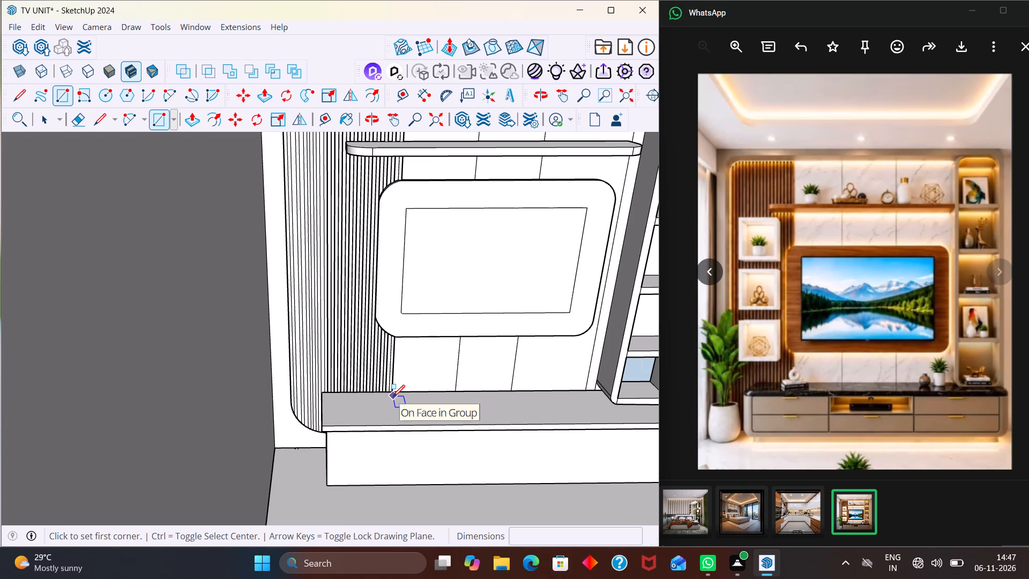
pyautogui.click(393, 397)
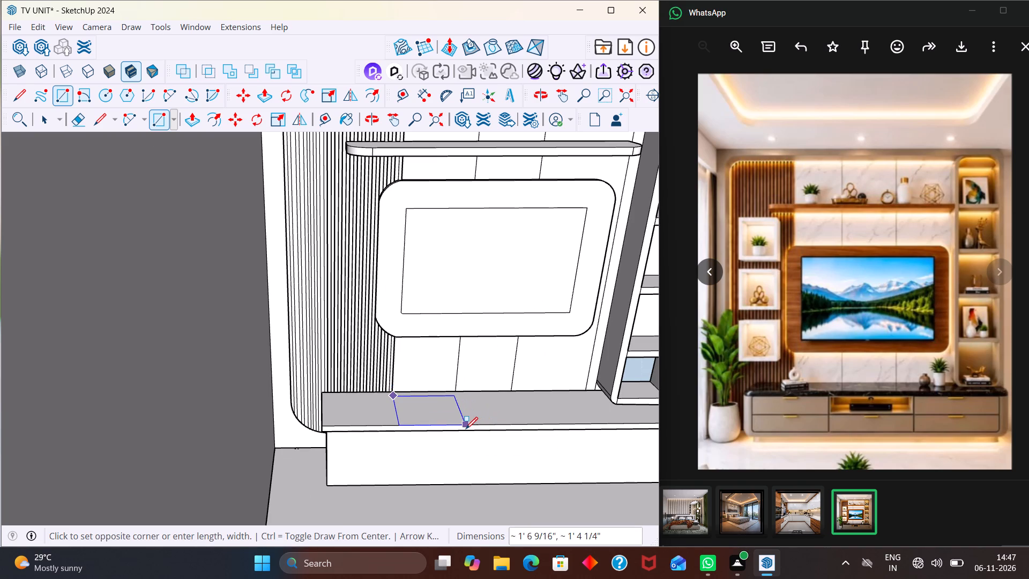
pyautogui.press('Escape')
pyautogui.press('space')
# Examine the TV unit inside the room from several angles, including the arched shelf niche, floating shelf and base console.
pyautogui.scroll(-7, 428, 407)
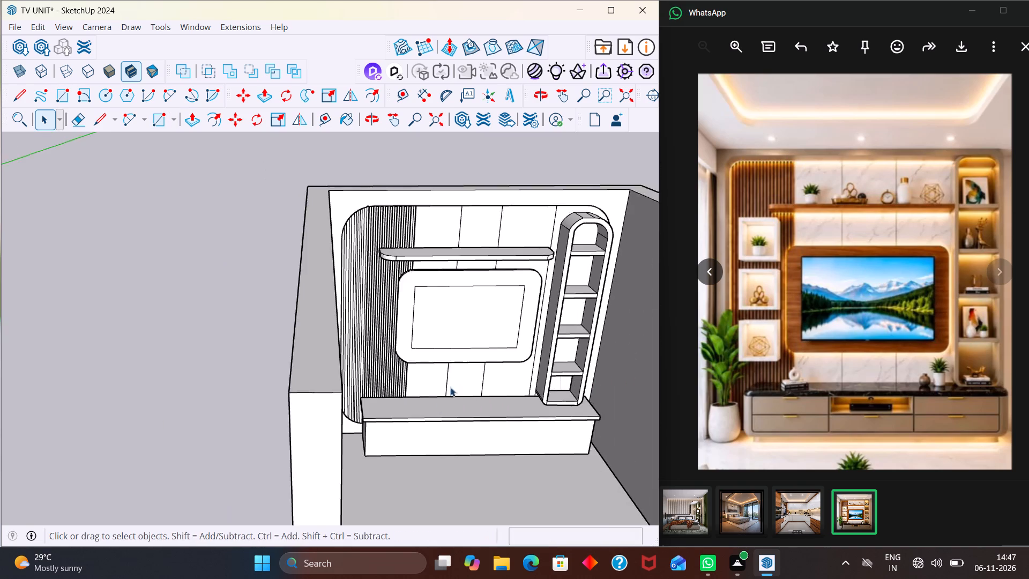
pyautogui.scroll(-9, 450, 387)
pyautogui.moveTo(521, 404); pyautogui.dragTo(405, 409, button='middle')
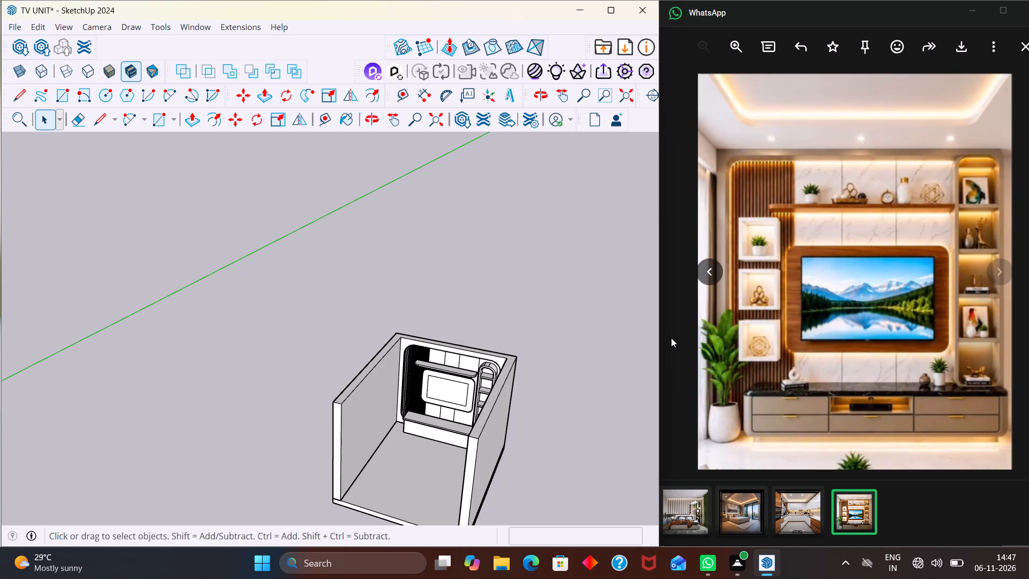
pyautogui.moveTo(546, 394); pyautogui.dragTo(563, 366, button='middle')
pyautogui.moveTo(531, 373); pyautogui.dragTo(486, 381, button='middle')
pyautogui.scroll(3, 486, 381)
pyautogui.moveTo(528, 393); pyautogui.dragTo(567, 378, button='middle')
pyautogui.scroll(2, 540, 370)
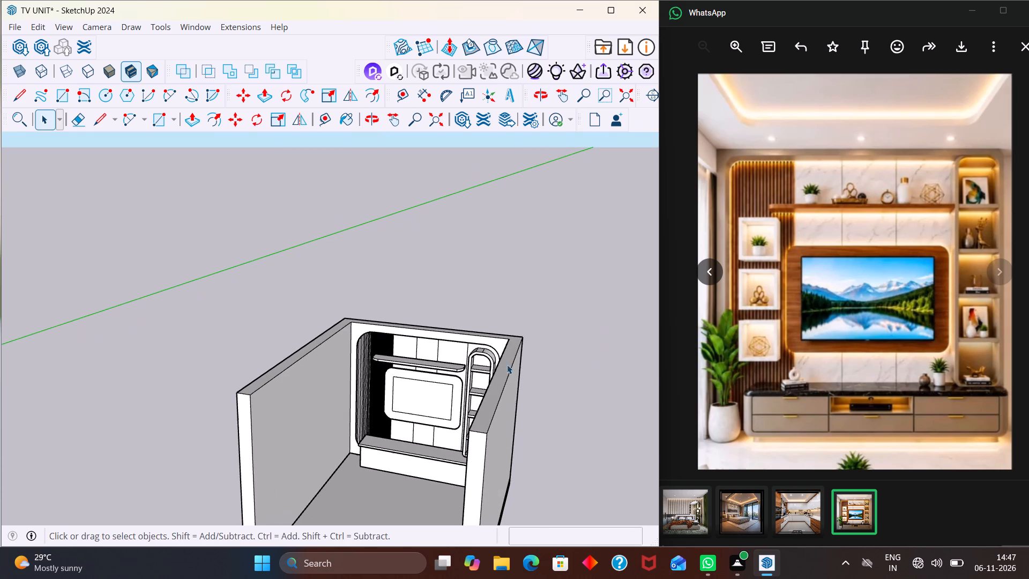
pyautogui.moveTo(488, 361); pyautogui.dragTo(537, 335, button='middle')
pyautogui.scroll(5, 537, 336)
pyautogui.scroll(10, 468, 355)
pyautogui.moveTo(467, 352); pyautogui.dragTo(464, 347, button='middle')
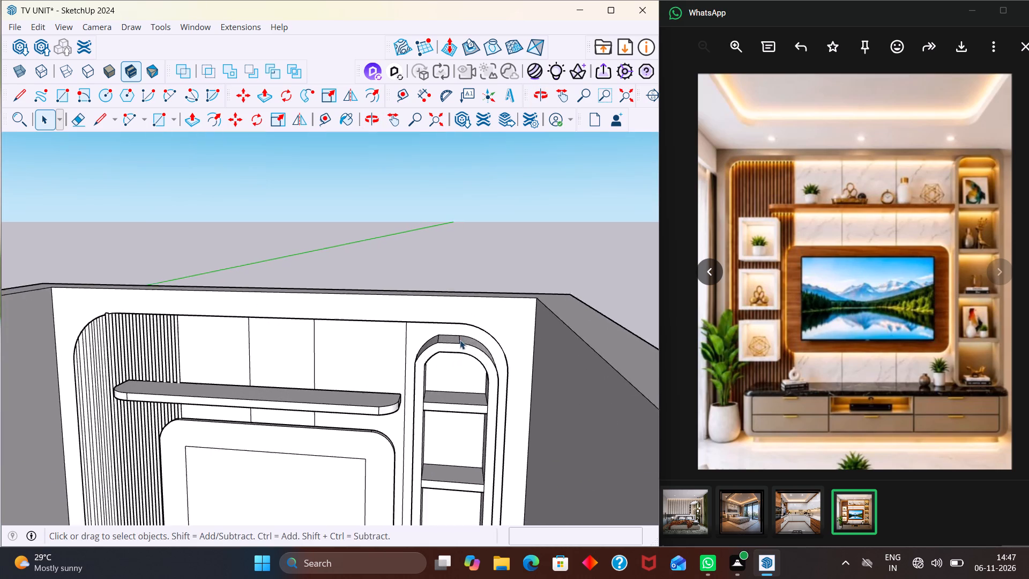
pyautogui.scroll(-15, 467, 342)
pyautogui.moveTo(441, 427); pyautogui.dragTo(461, 373, button='middle')
pyautogui.scroll(3, 456, 391)
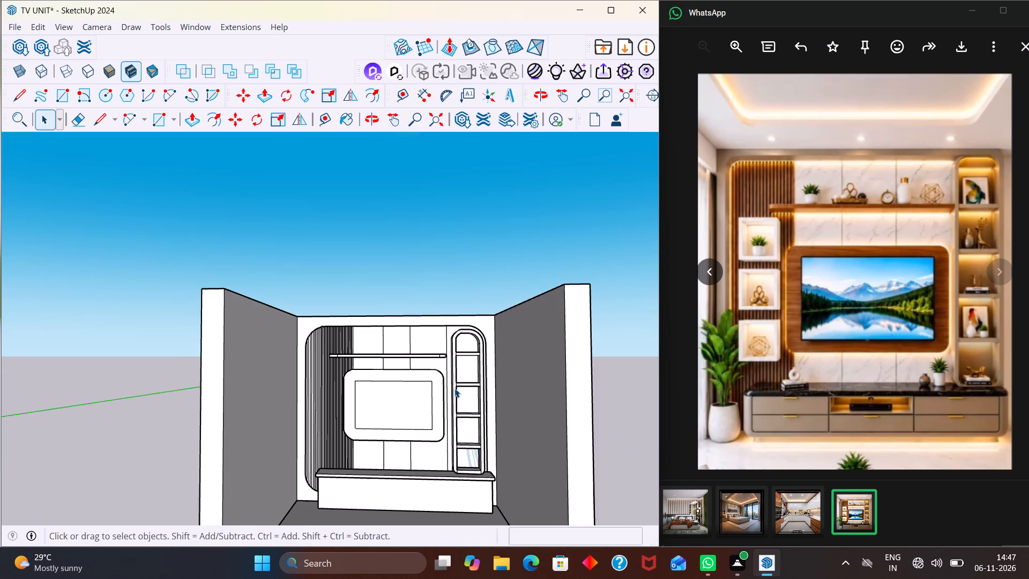
pyautogui.scroll(-1, 454, 391)
pyautogui.moveTo(446, 409); pyautogui.dragTo(388, 467, button='middle')
pyautogui.scroll(-4, 493, 404)
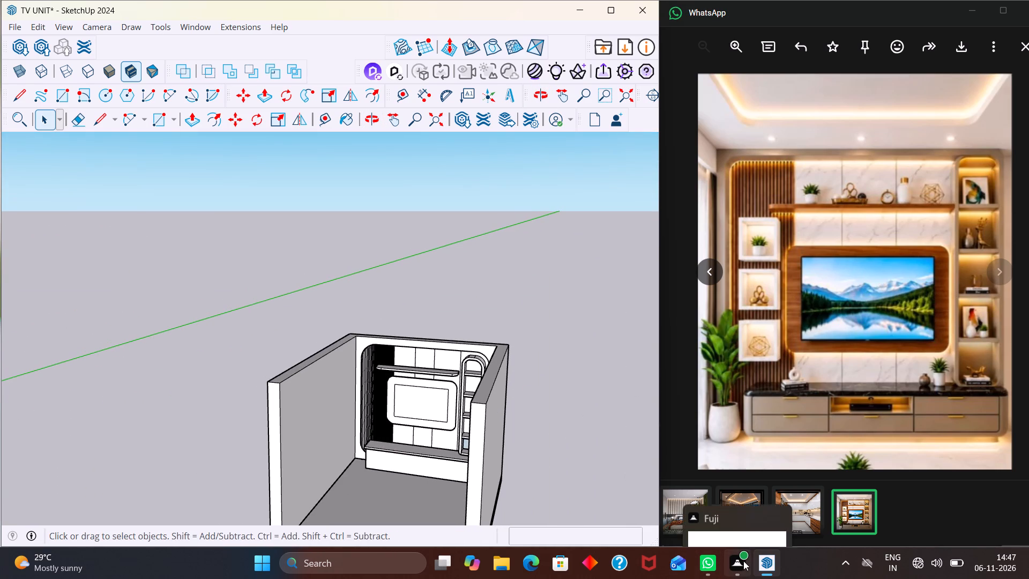
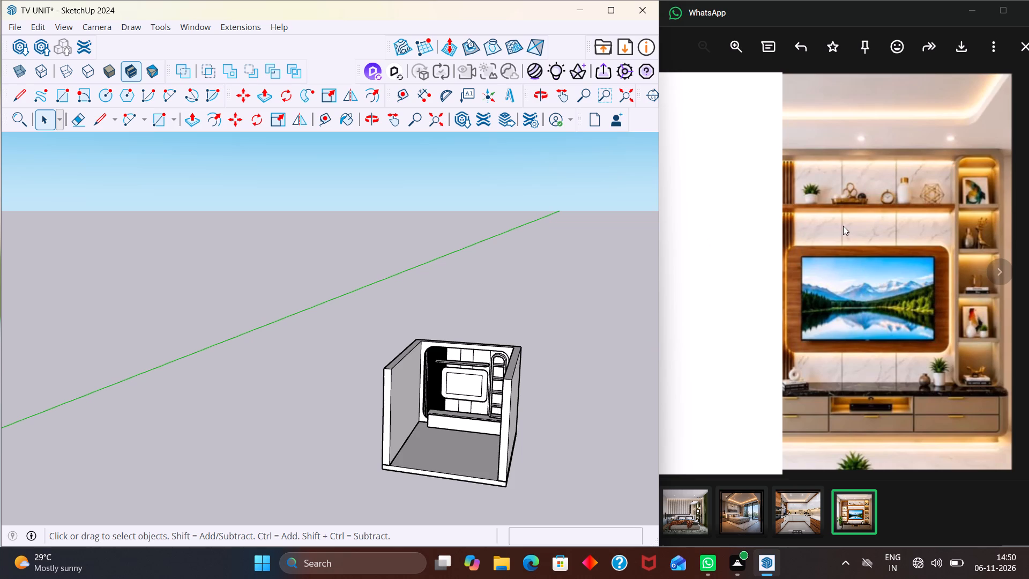
# Examine the TV wall unit and base console inside the room from the front.
pyautogui.scroll(-3, 842, 227)
pyautogui.scroll(-1, 639, 347)
pyautogui.moveTo(572, 385); pyautogui.dragTo(600, 372, button='middle')
pyautogui.scroll(2, 496, 398)
pyautogui.moveTo(486, 400); pyautogui.dragTo(546, 367, button='middle')
pyautogui.scroll(3, 497, 384)
pyautogui.moveTo(488, 383); pyautogui.dragTo(478, 376, button='middle')
pyautogui.scroll(2, 488, 383)
pyautogui.moveTo(484, 373); pyautogui.dragTo(463, 384, button='middle')
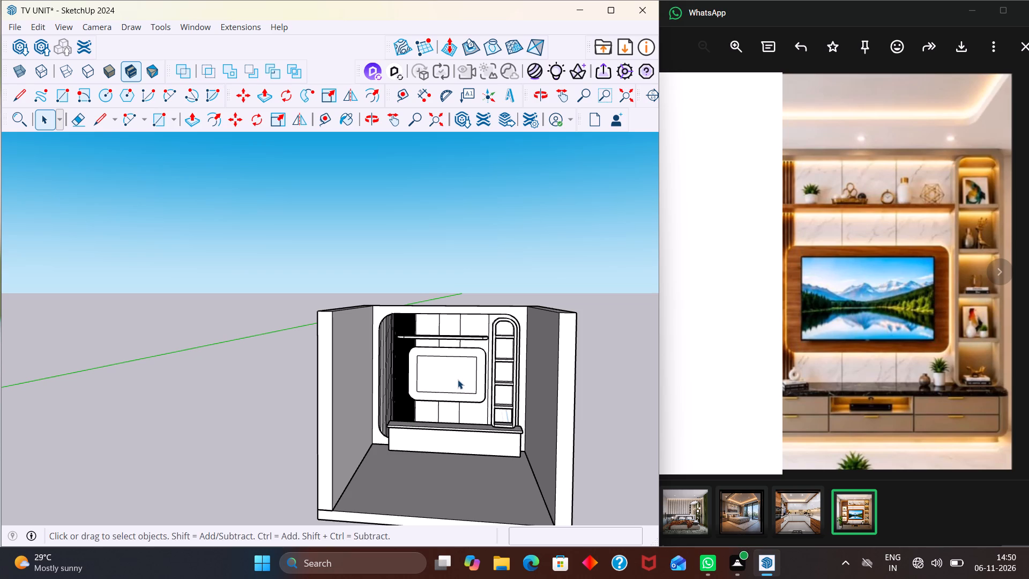
pyautogui.moveTo(388, 428); pyautogui.dragTo(421, 425, button='middle')
# Draw a freestanding rectangle about 2' 2" by 1' 10" in the empty space outside the room.
pyautogui.press('r')
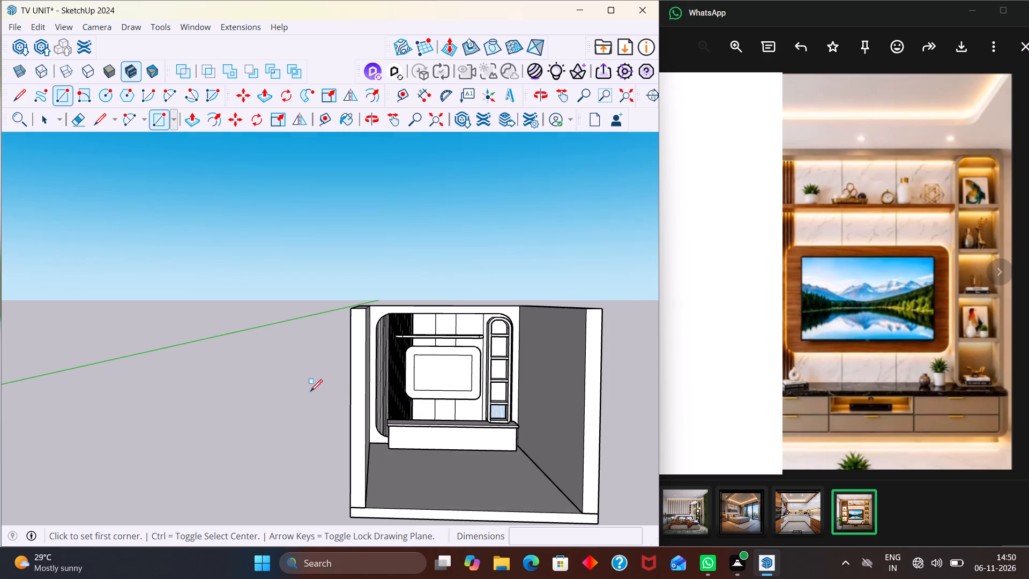
pyautogui.scroll(2, 272, 382)
pyautogui.click(271, 354)
pyautogui.click(255, 367)
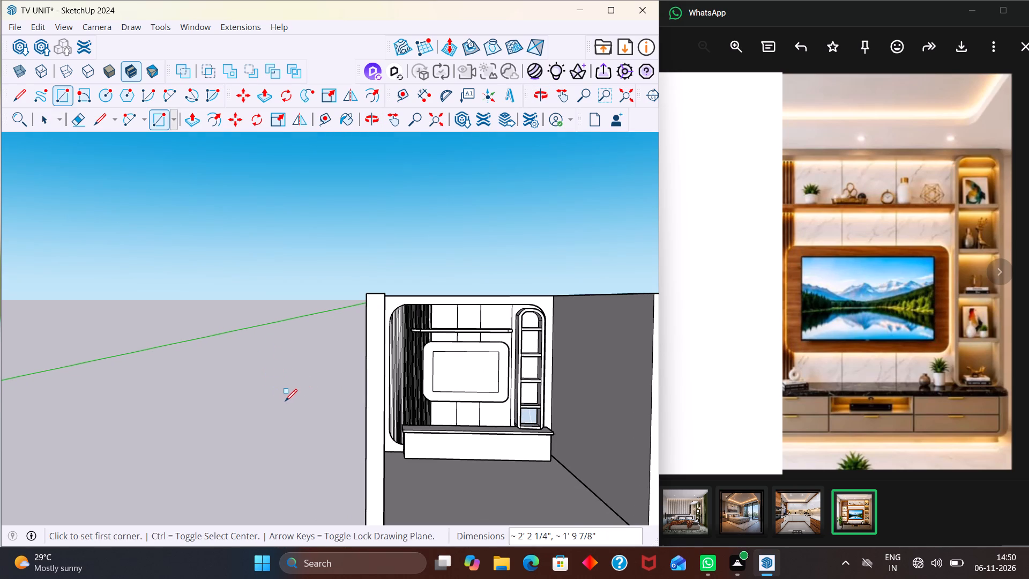
pyautogui.press('Escape')
pyautogui.press('space')
pyautogui.press('r')
pyautogui.click(281, 381)
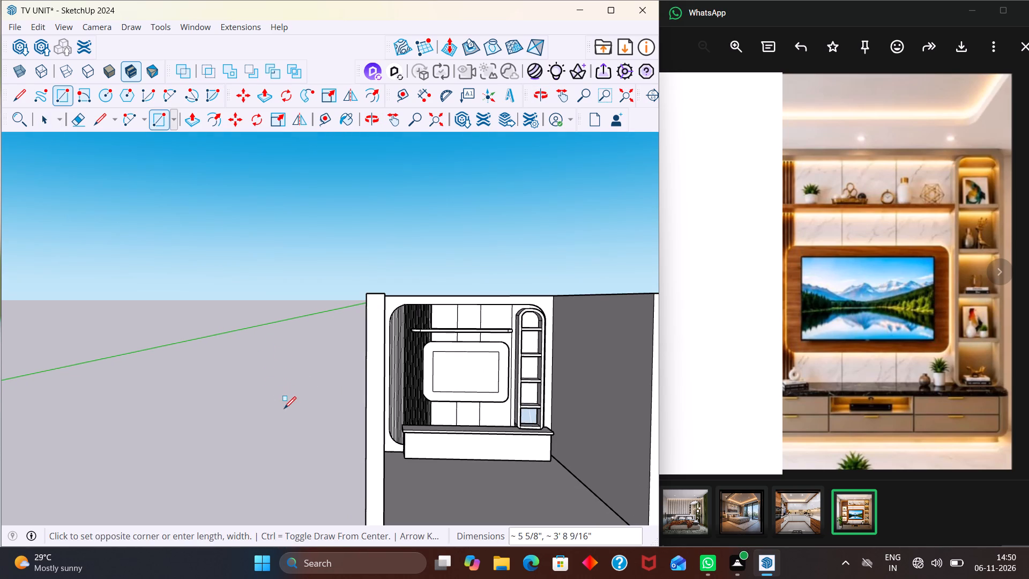
pyautogui.press('Escape')
pyautogui.moveTo(284, 414); pyautogui.dragTo(254, 461, button='middle')
pyautogui.press('space')
pyautogui.click(245, 380)
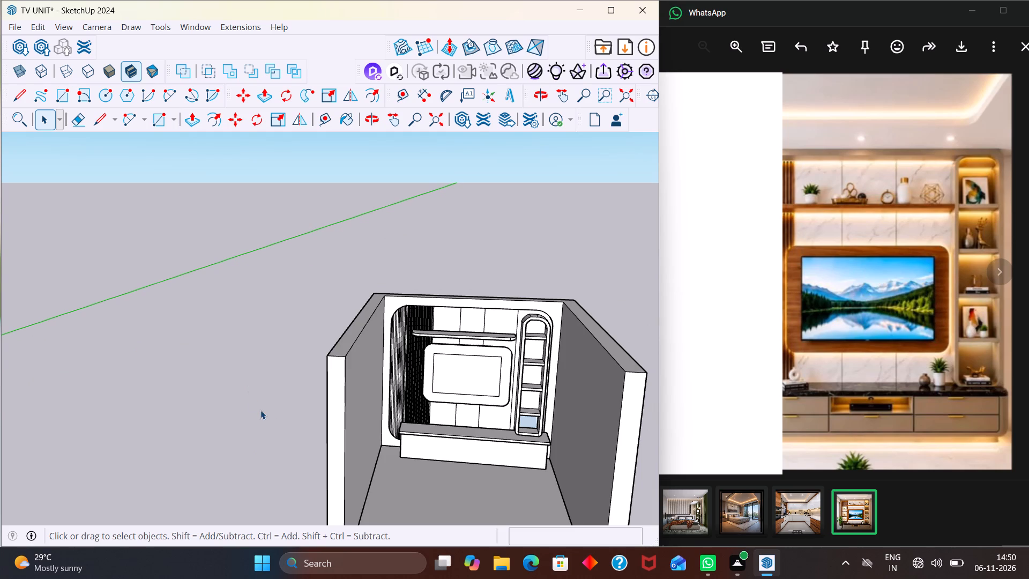
# Draw a rectangle about 1' 3" by 1' 3" on the base console's front face, near the end below the slatted panel.
pyautogui.scroll(-14, 321, 403)
pyautogui.moveTo(349, 458); pyautogui.dragTo(427, 455, button='middle')
pyautogui.scroll(8, 442, 464)
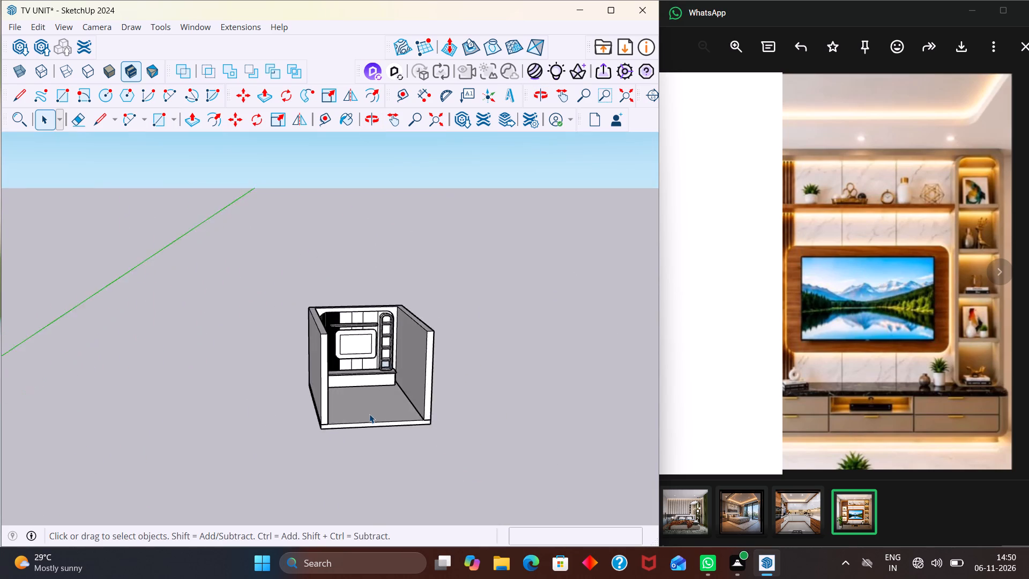
pyautogui.scroll(20, 369, 414)
pyautogui.scroll(3, 369, 414)
pyautogui.press('r')
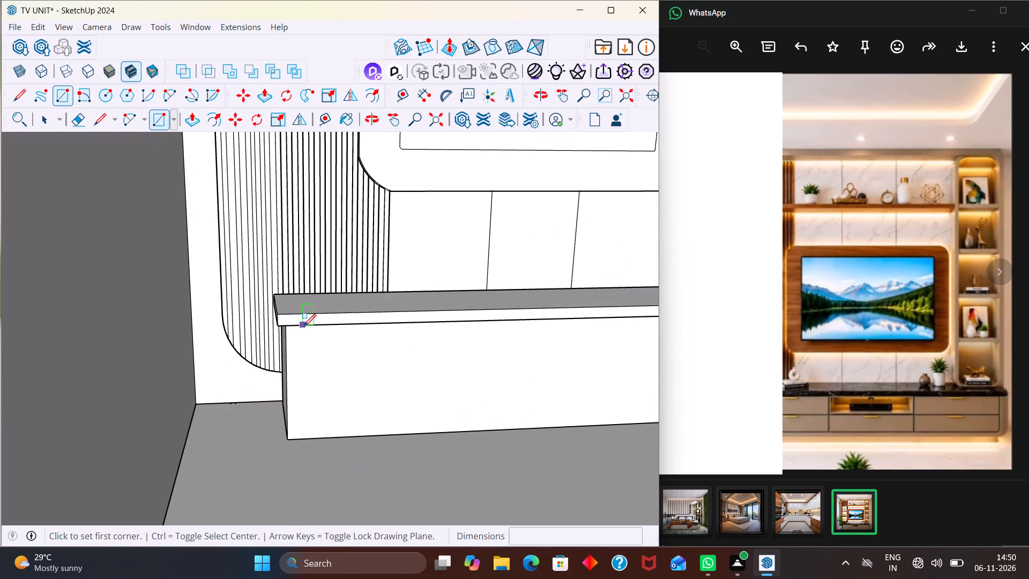
pyautogui.click(294, 332)
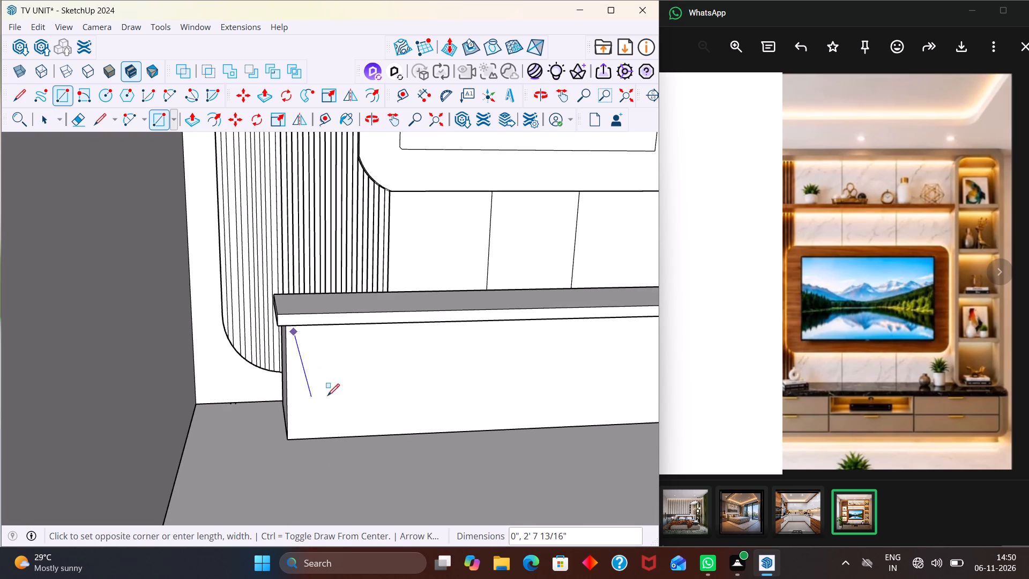
pyautogui.click(383, 418)
# Group the four edges of the rectangle on the console front.
pyautogui.press('space')
pyautogui.doubleClick(359, 362)
pyautogui.click(363, 363)
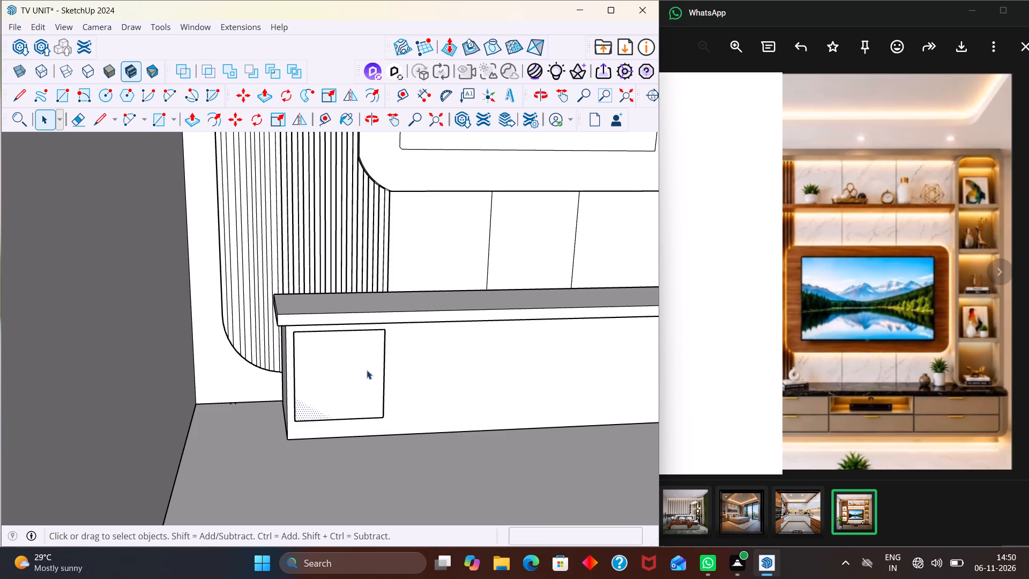
pyautogui.click(384, 364)
pyautogui.scroll(4, 384, 359)
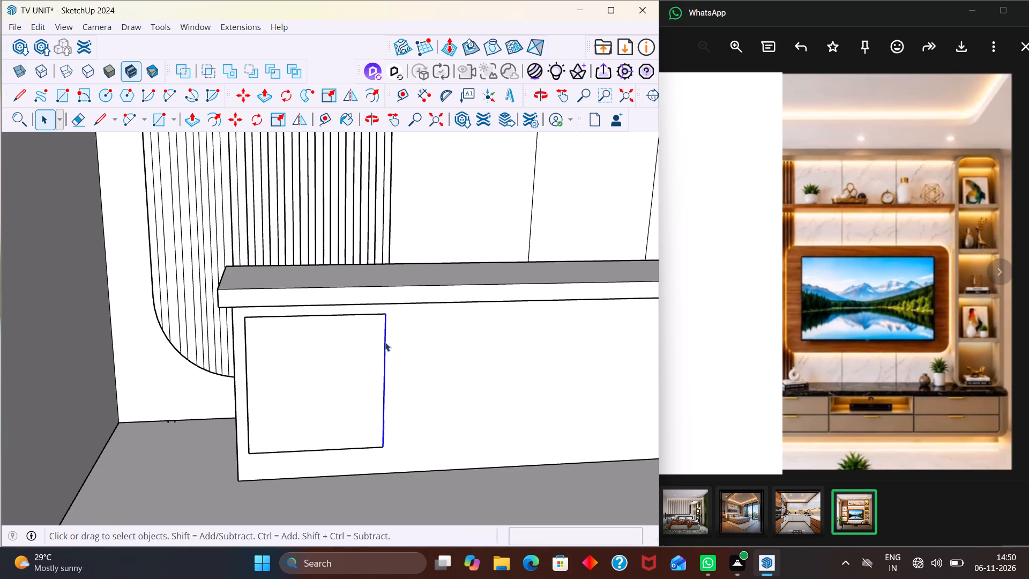
pyautogui.press('space')
pyautogui.press('space')
pyautogui.press('space')
pyautogui.press('space')
pyautogui.press('space')
pyautogui.press('space')
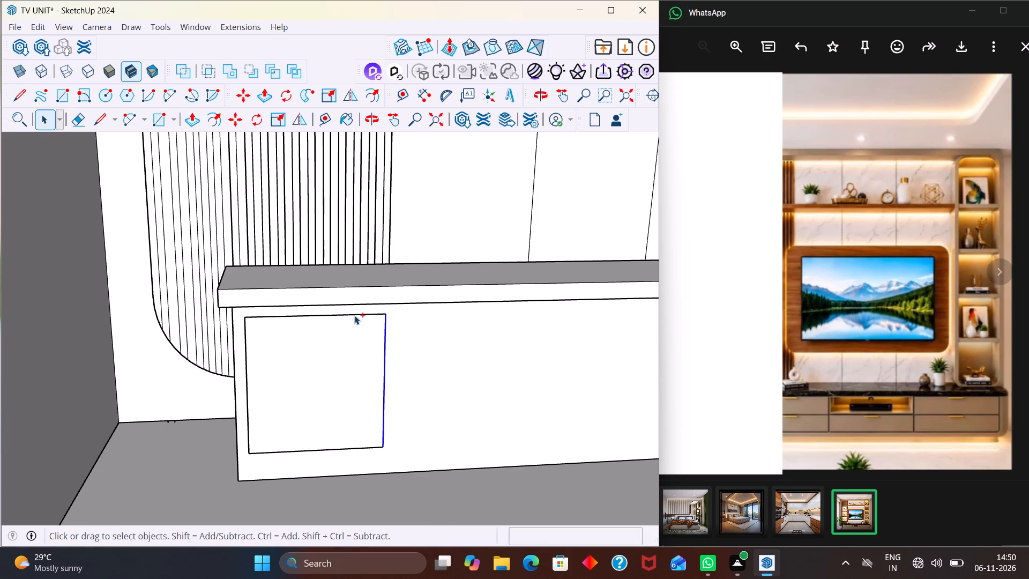
pyautogui.keyDown('ctrl'); pyautogui.click(354, 315); pyautogui.keyUp('ctrl')
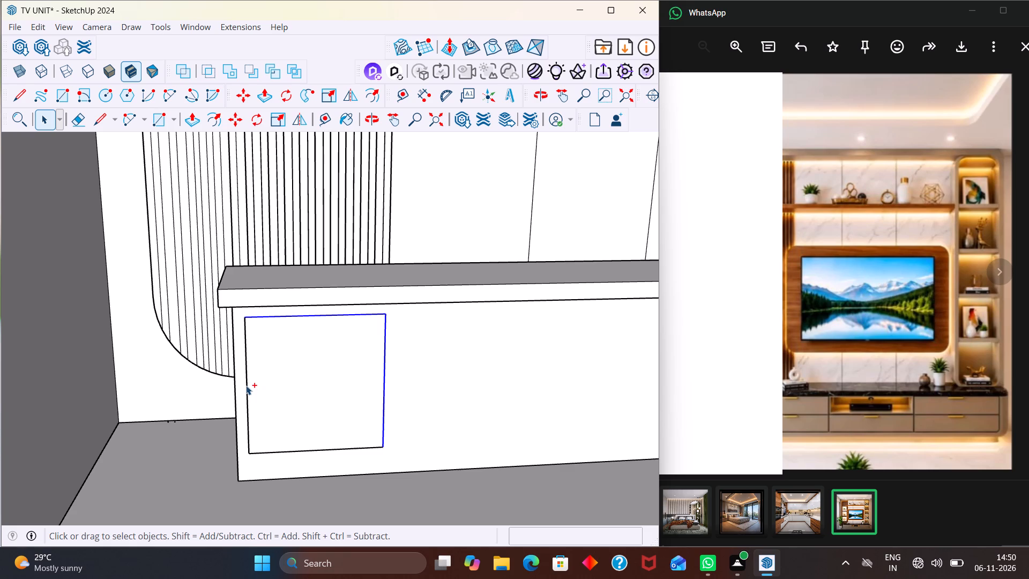
pyautogui.keyDown('ctrl'); pyautogui.click(246, 385); pyautogui.keyUp('ctrl')
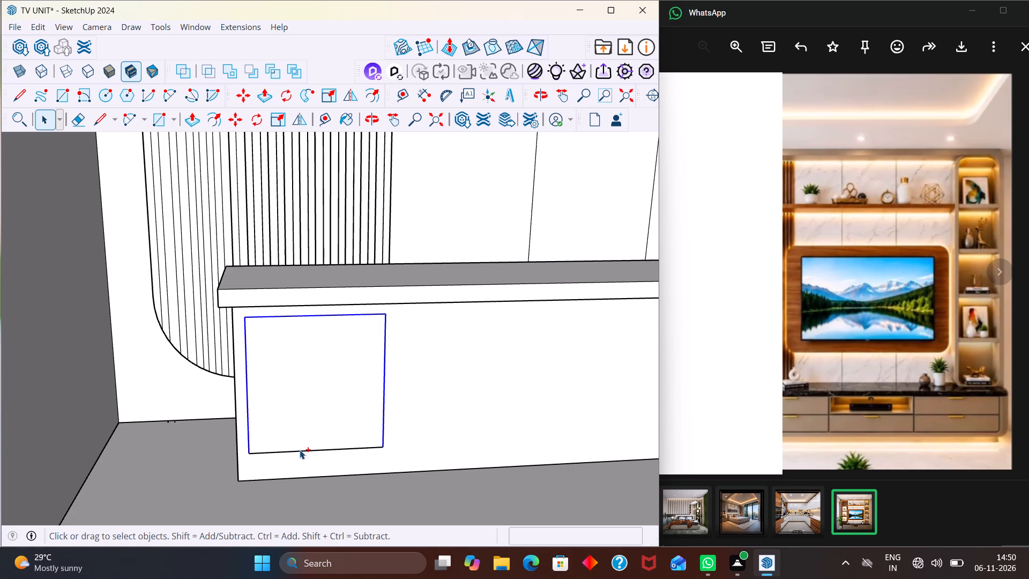
pyautogui.keyDown('ctrl'); pyautogui.click(300, 450); pyautogui.keyUp('ctrl')
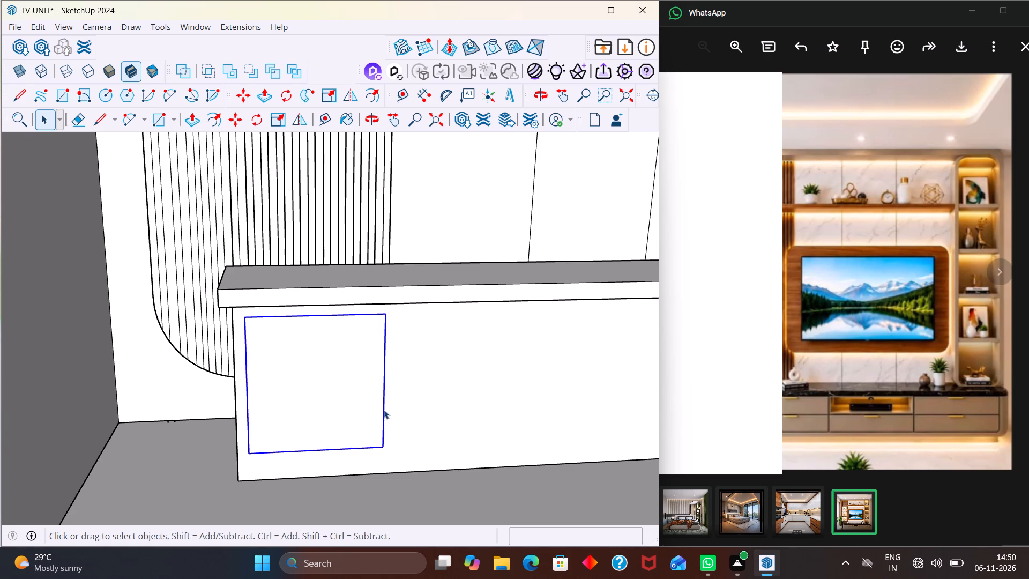
pyautogui.rightClick(384, 409)
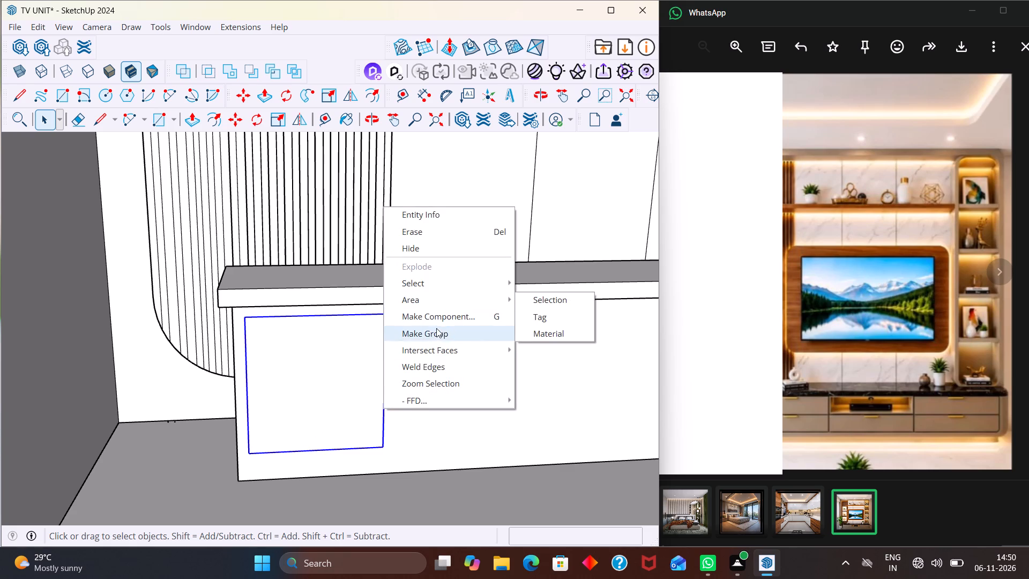
pyautogui.click(436, 328)
# Push/Pull the rectangular face on the console front outward about 1' into a box.
pyautogui.doubleClick(357, 365)
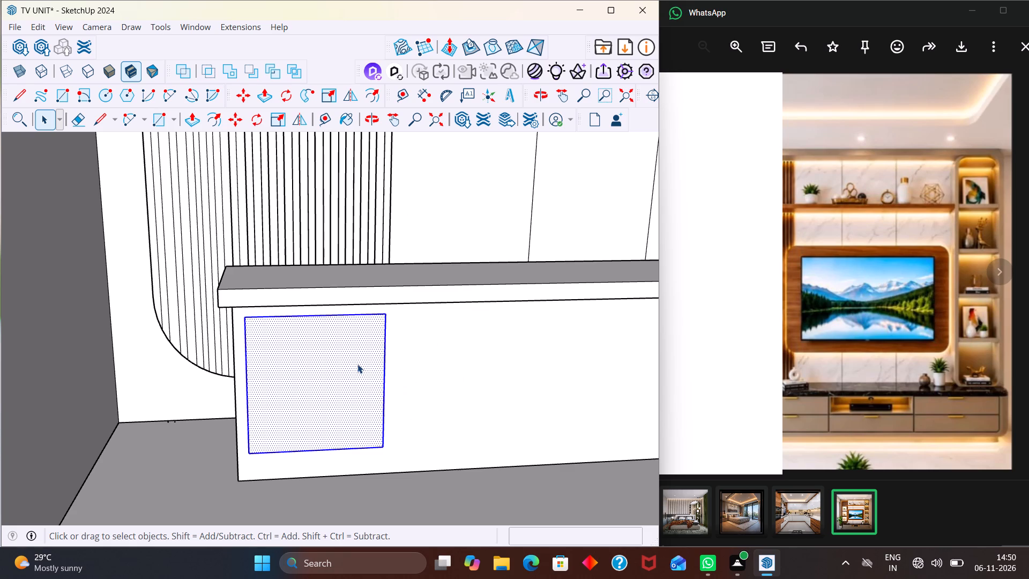
pyautogui.press('p')
pyautogui.click(339, 363)
pyautogui.scroll(-2, 357, 378)
pyautogui.moveTo(355, 393); pyautogui.dragTo(437, 404, button='middle')
pyautogui.scroll(-5, 414, 395)
pyautogui.moveTo(439, 390); pyautogui.dragTo(415, 395, button='middle')
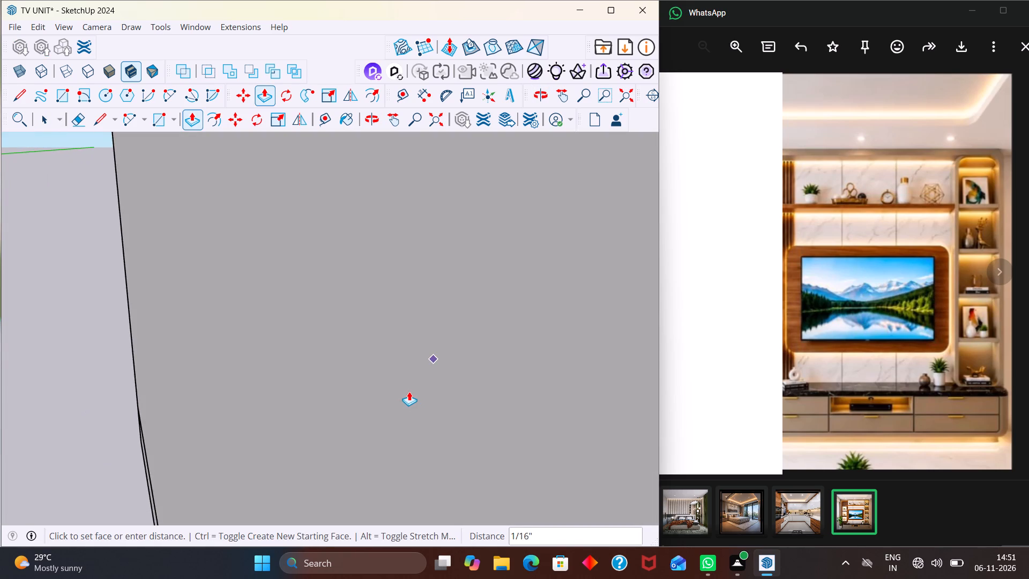
pyautogui.hotkey('shift', 'z')
pyautogui.moveTo(408, 391); pyautogui.dragTo(189, 404, button='middle')
pyautogui.scroll(-10, 229, 390)
pyautogui.scroll(2, 542, 242)
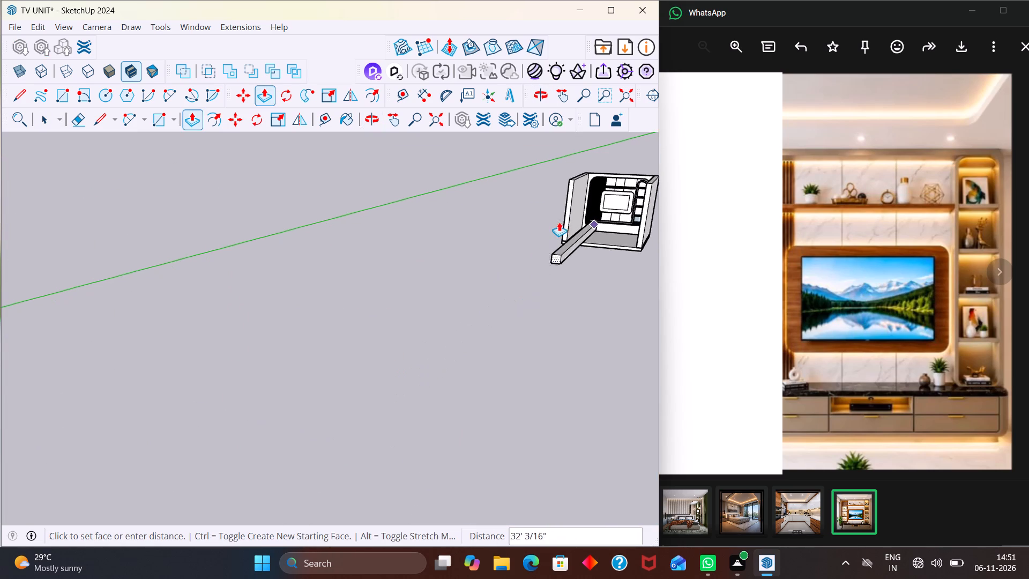
pyautogui.scroll(10, 559, 222)
pyautogui.moveTo(643, 242); pyautogui.dragTo(598, 278, button='middle')
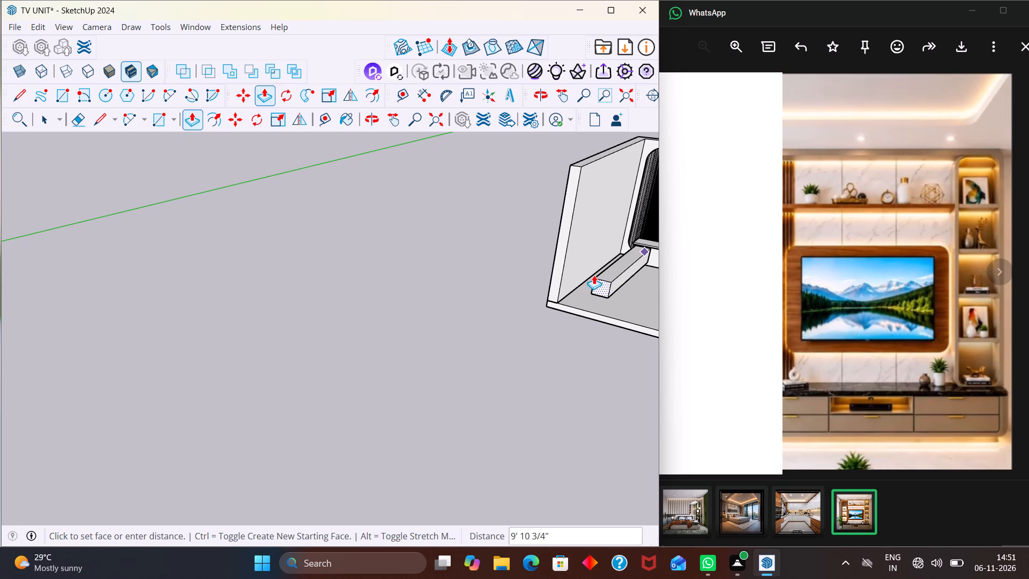
pyautogui.scroll(-2, 572, 281)
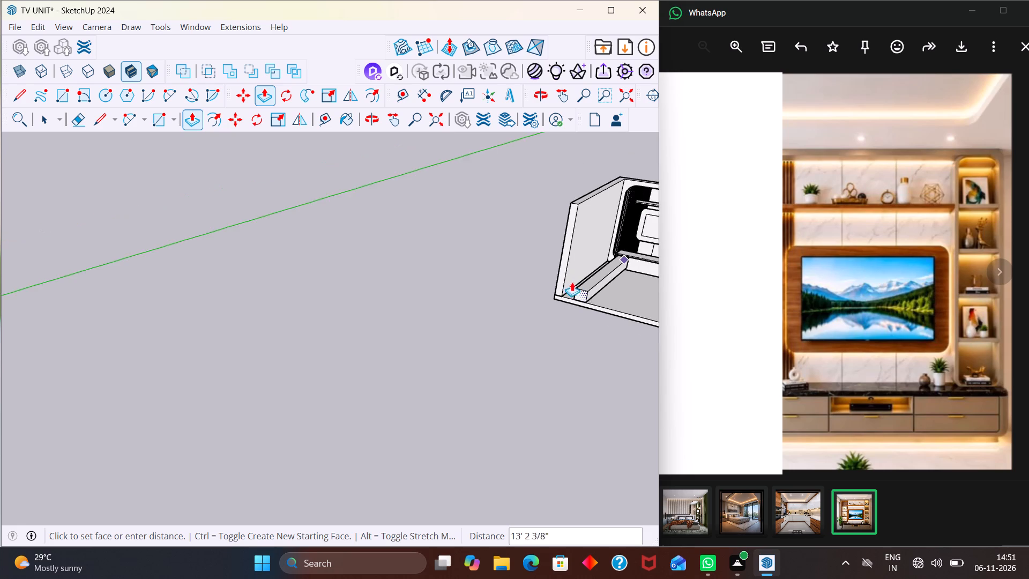
pyautogui.scroll(-10, 572, 282)
pyautogui.scroll(14, 633, 285)
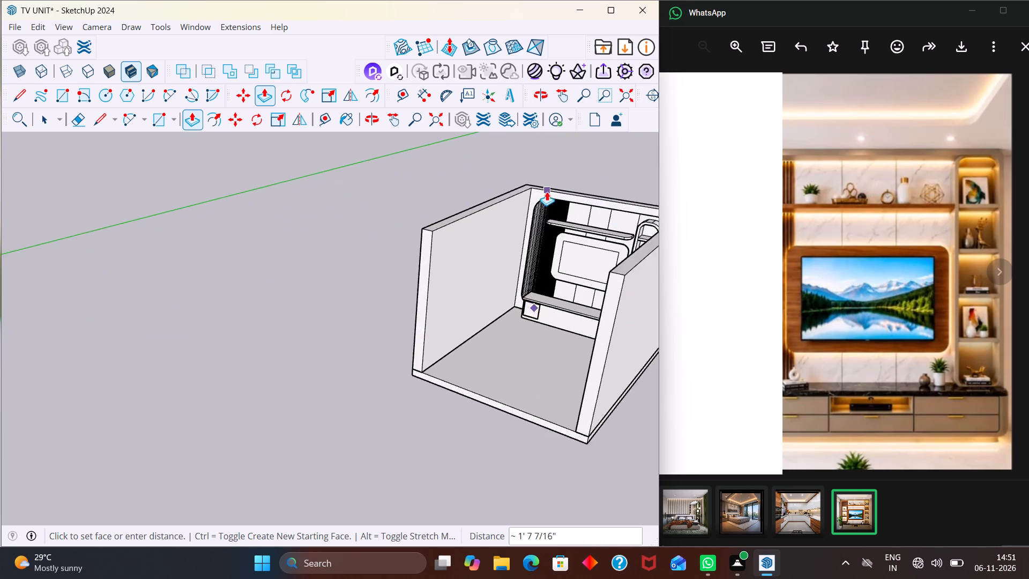
pyautogui.scroll(6, 547, 191)
pyautogui.moveTo(515, 389); pyautogui.dragTo(401, 394, button='middle')
pyautogui.scroll(1, 493, 429)
pyautogui.scroll(-3, 560, 412)
pyautogui.moveTo(614, 449); pyautogui.dragTo(647, 459, button='middle')
pyautogui.moveTo(584, 440); pyautogui.dragTo(625, 512, button='middle')
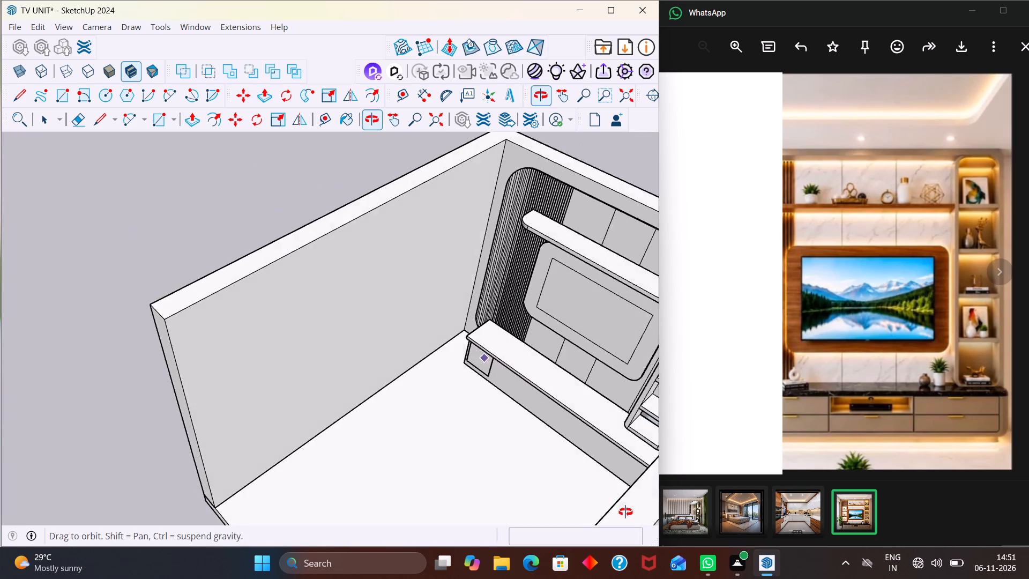
pyautogui.moveTo(625, 512); pyautogui.dragTo(628, 511, button='middle')
pyautogui.scroll(18, 520, 417)
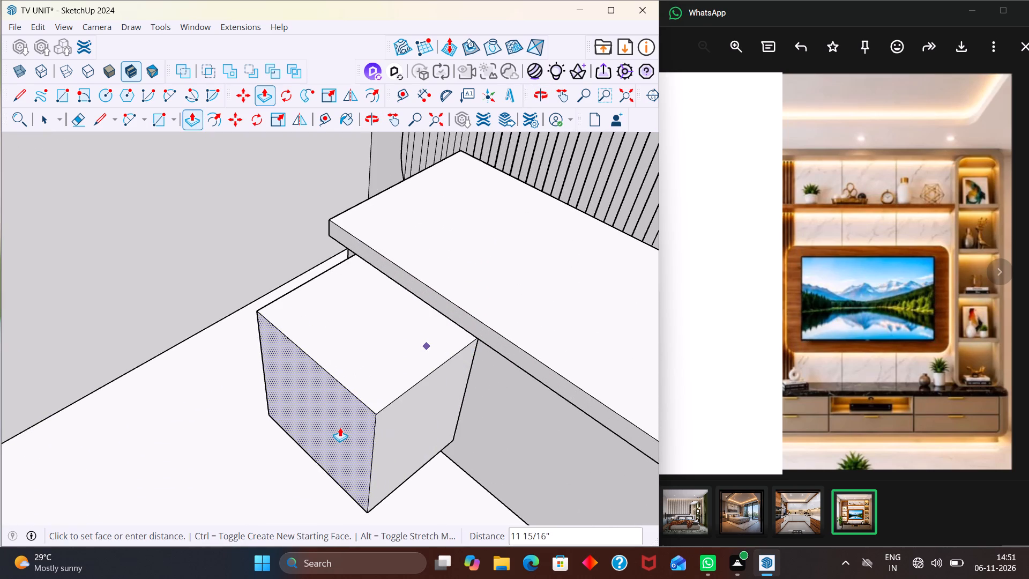
pyautogui.click(341, 430)
pyautogui.moveTo(452, 417); pyautogui.dragTo(468, 366, button='middle')
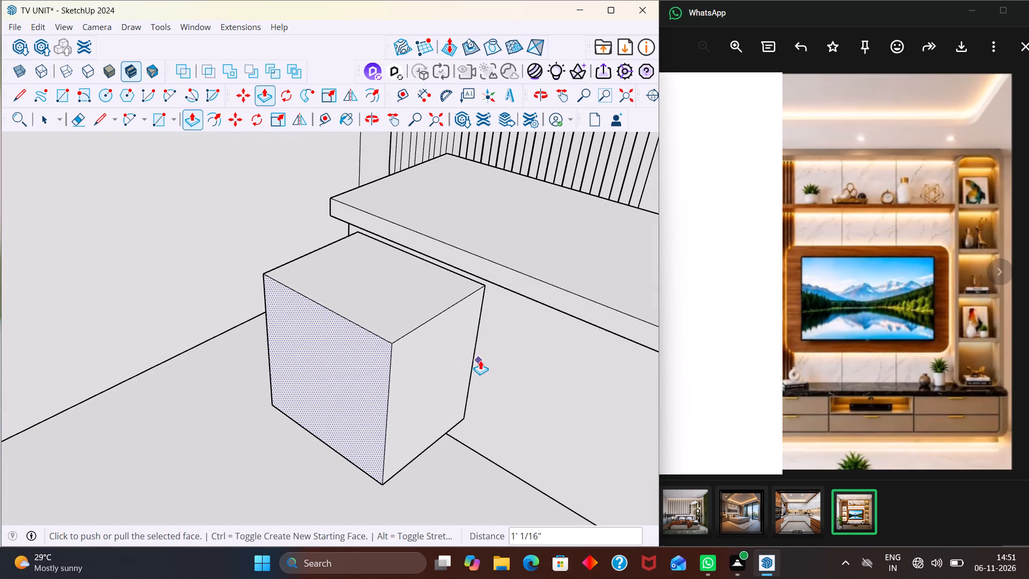
# Move the whole box straight up about 5' 9" from the console, in front of the slatted panel.
pyautogui.press('space')
pyautogui.tripleClick(330, 406)
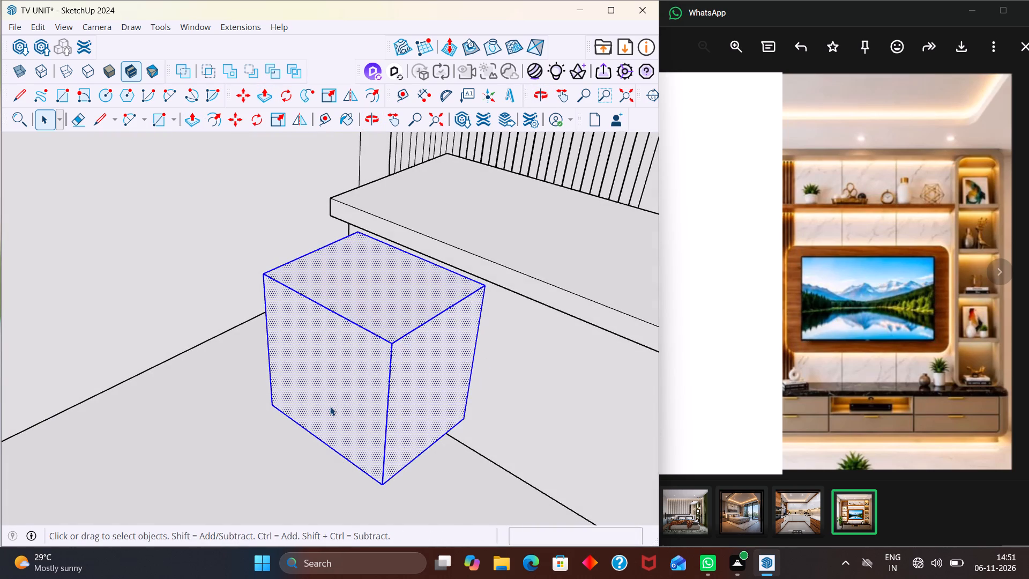
pyautogui.moveTo(387, 408); pyautogui.dragTo(473, 355, button='middle')
pyautogui.moveTo(505, 396); pyautogui.dragTo(400, 391, button='middle')
pyautogui.press('m')
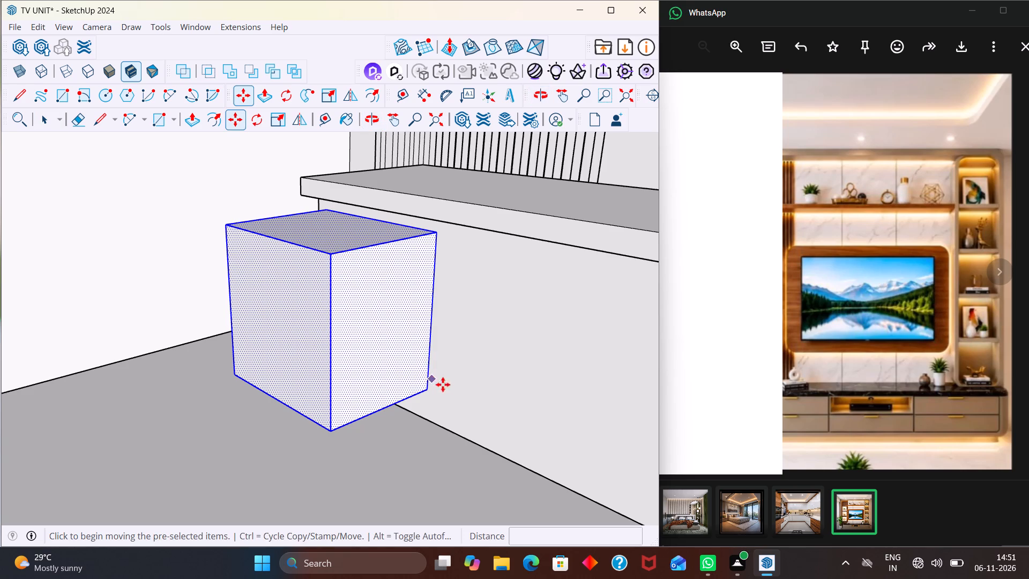
pyautogui.click(426, 389)
pyautogui.scroll(-7, 430, 311)
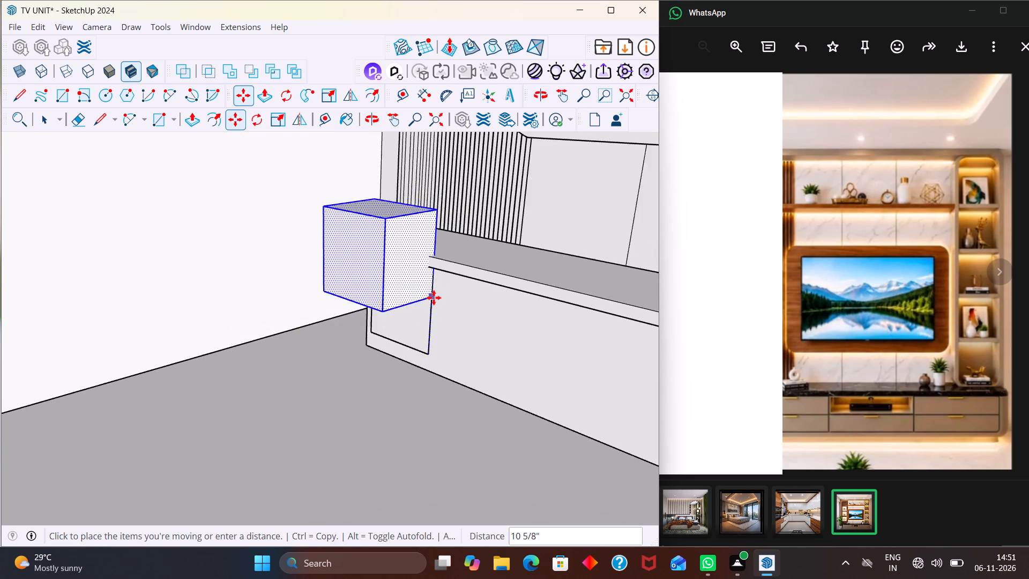
pyautogui.scroll(-5, 434, 299)
pyautogui.moveTo(424, 360); pyautogui.dragTo(415, 411, button='middle')
pyautogui.scroll(-5, 427, 382)
pyautogui.hotkey('shift', 'z')
pyautogui.scroll(-4, 459, 385)
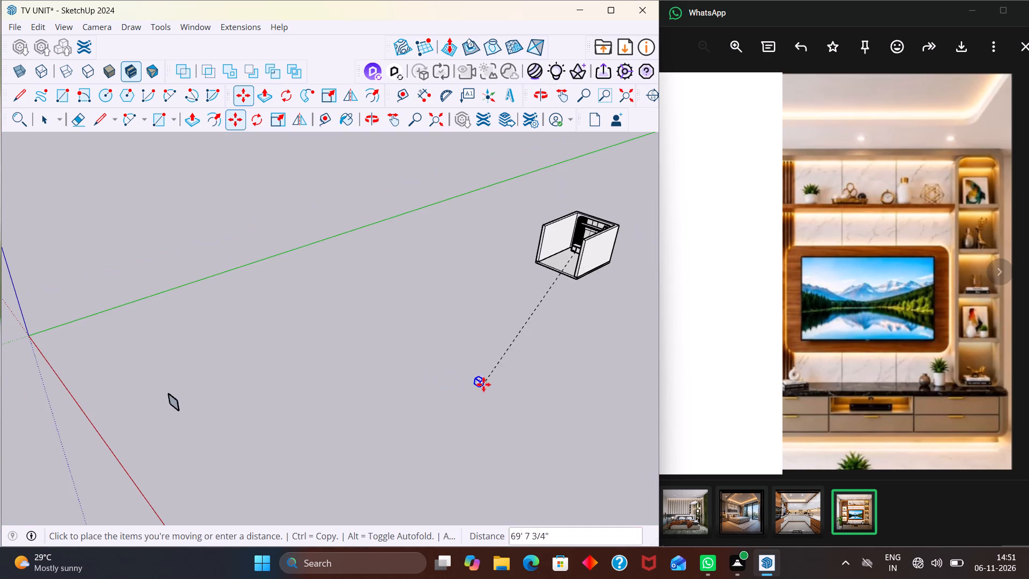
pyautogui.scroll(20, 578, 229)
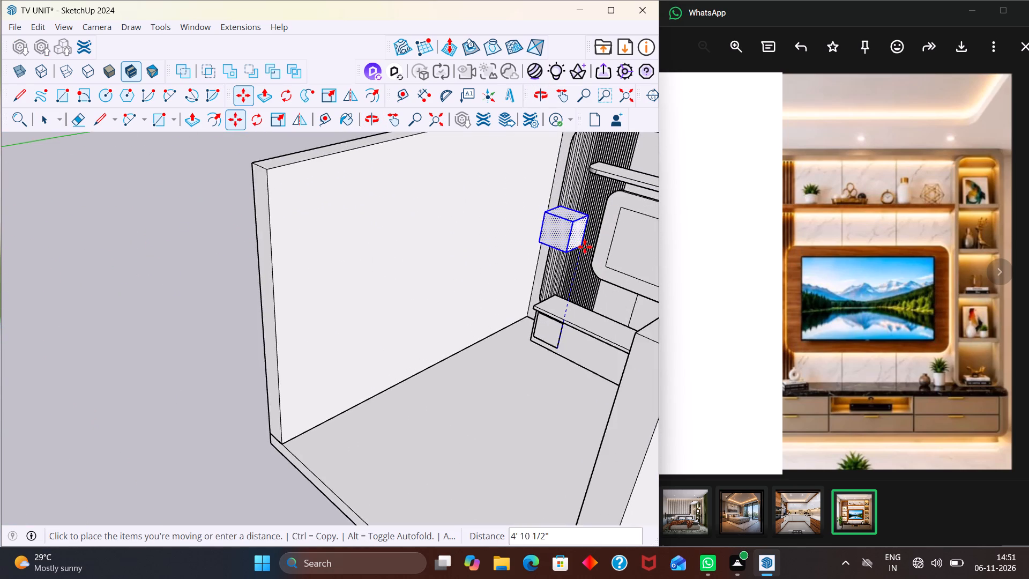
pyautogui.moveTo(585, 247); pyautogui.dragTo(664, 132, button='middle')
pyautogui.scroll(2, 623, 156)
pyautogui.scroll(2, 538, 207)
pyautogui.scroll(2, 481, 232)
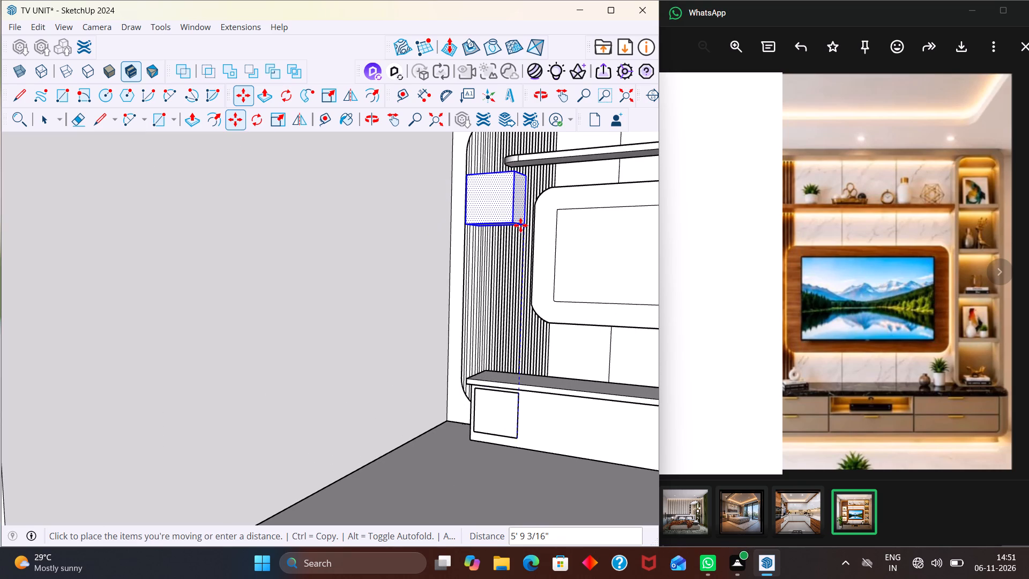
pyautogui.click(520, 225)
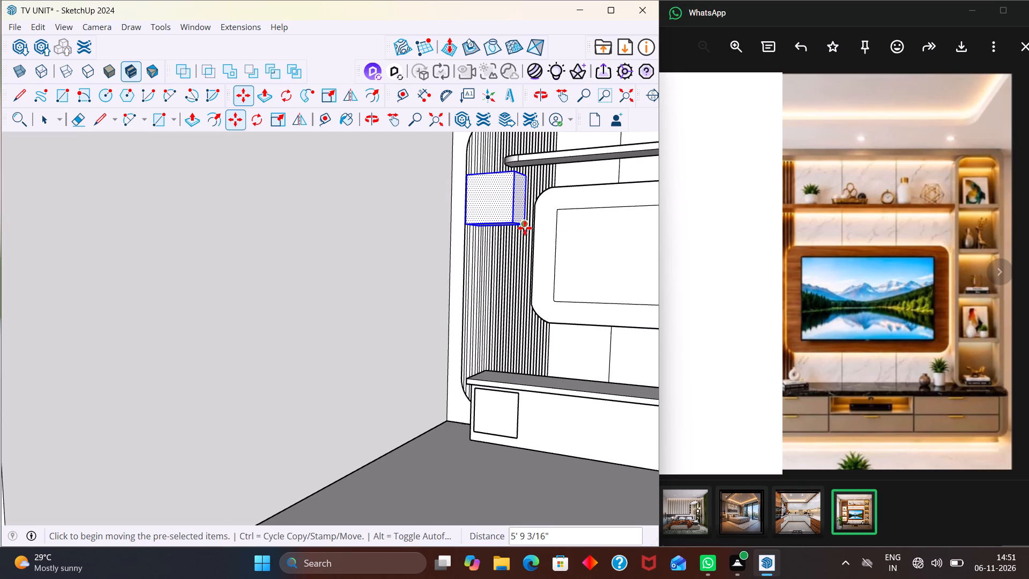
# Copy the raised box about 3' away, placing the copy below it in front of the slatted panel.
pyautogui.click(525, 228)
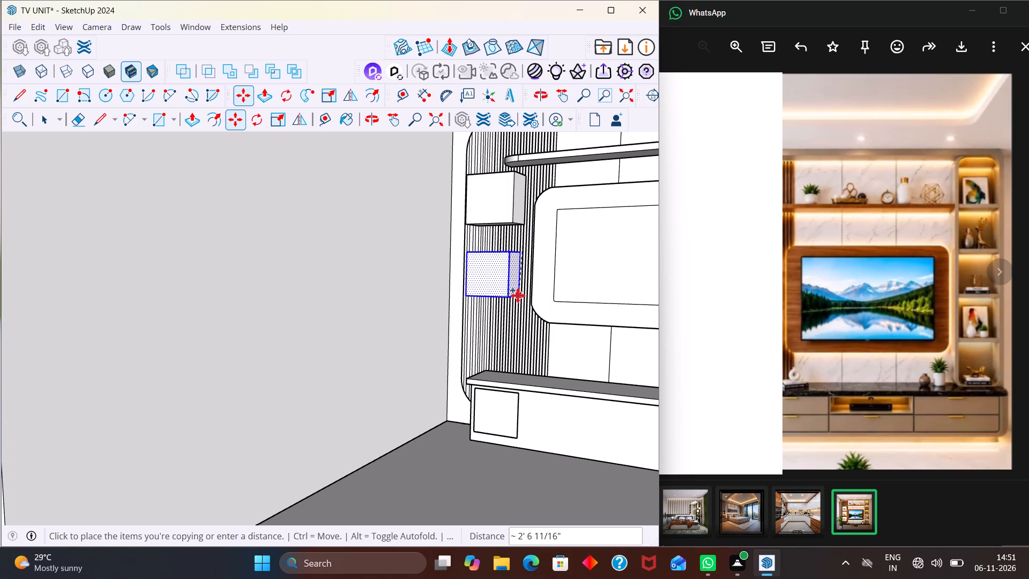
pyautogui.moveTo(518, 295); pyautogui.dragTo(594, 280, button='middle')
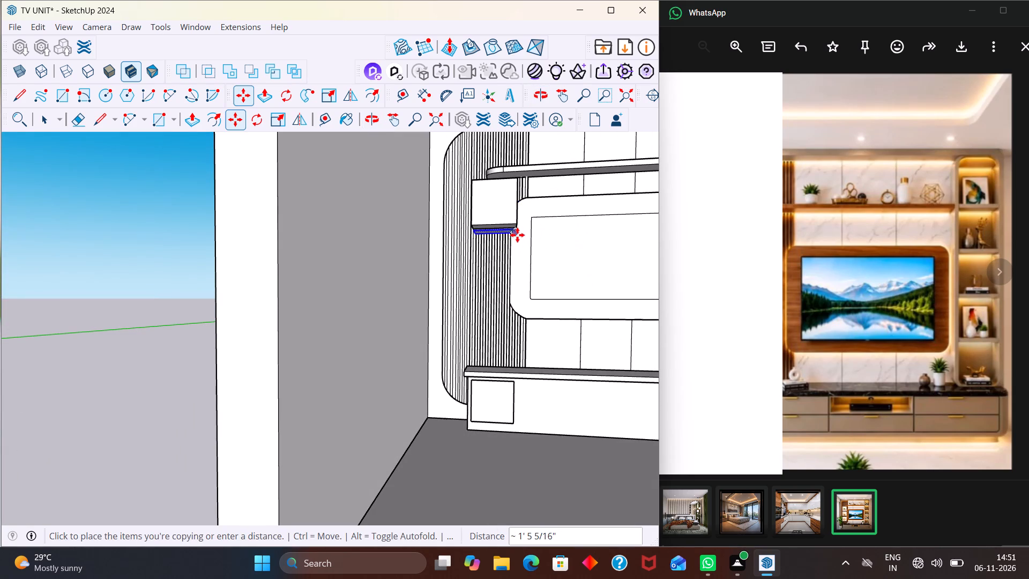
pyautogui.moveTo(509, 250); pyautogui.dragTo(386, 336, button='middle')
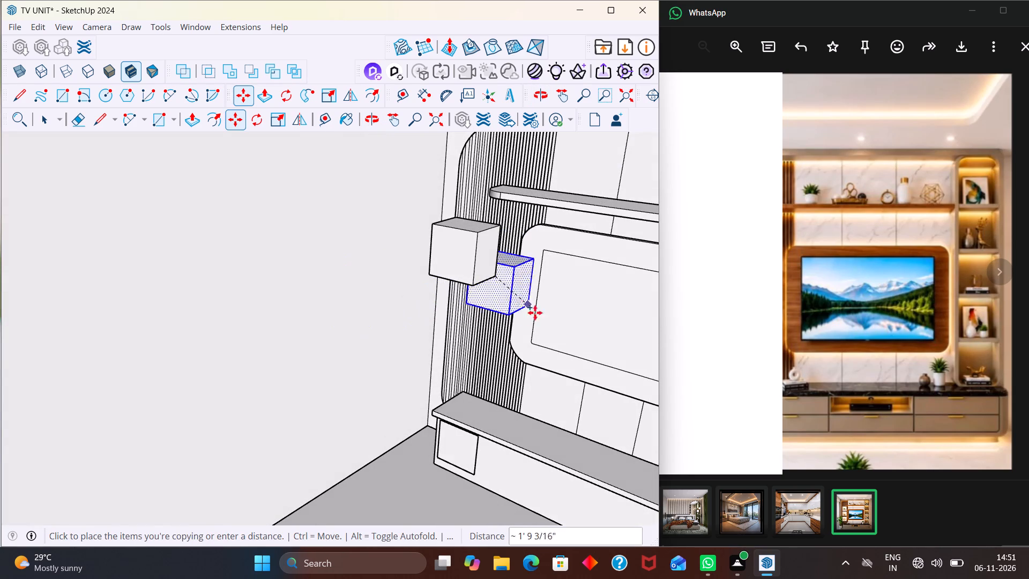
pyautogui.click(499, 346)
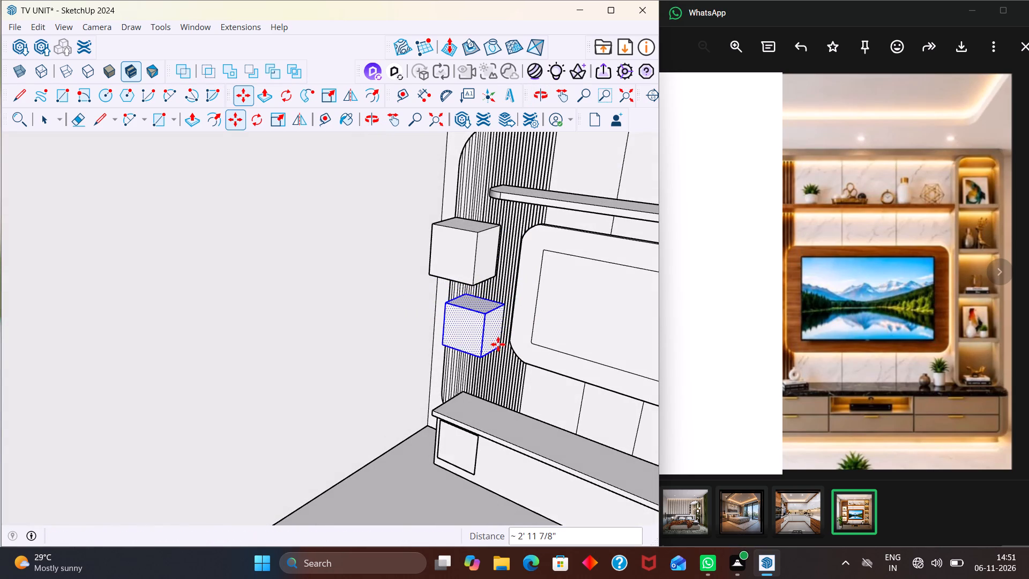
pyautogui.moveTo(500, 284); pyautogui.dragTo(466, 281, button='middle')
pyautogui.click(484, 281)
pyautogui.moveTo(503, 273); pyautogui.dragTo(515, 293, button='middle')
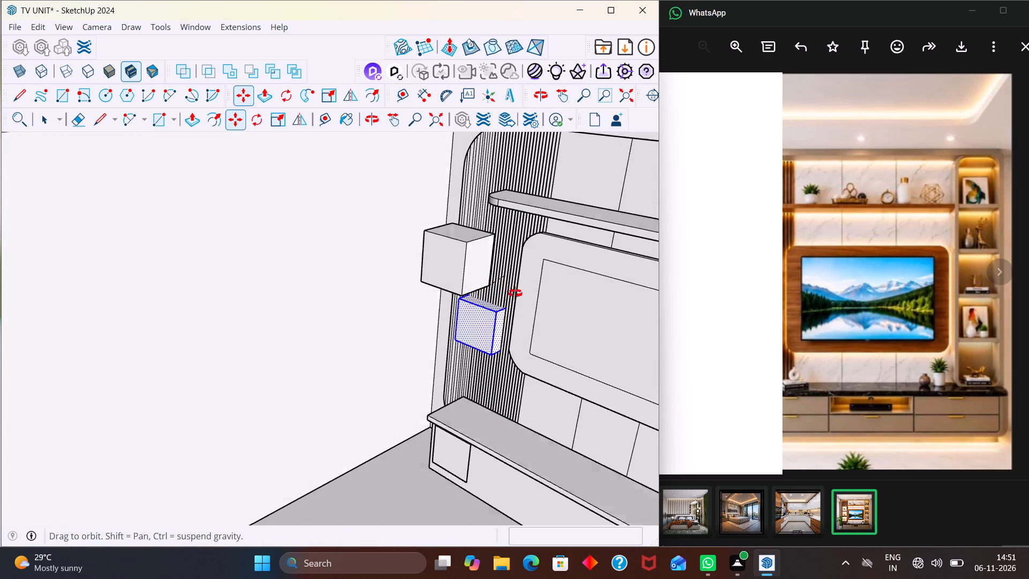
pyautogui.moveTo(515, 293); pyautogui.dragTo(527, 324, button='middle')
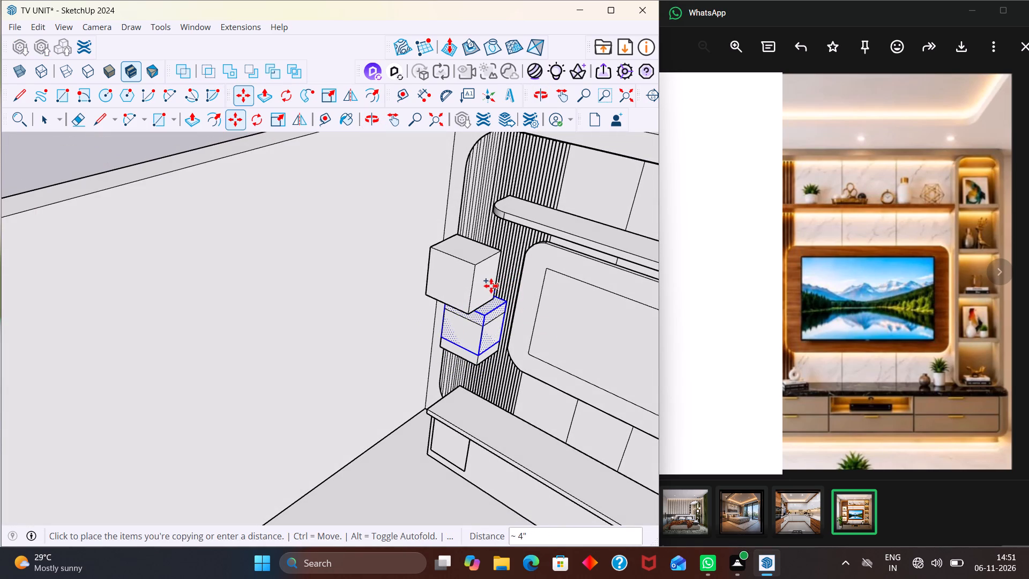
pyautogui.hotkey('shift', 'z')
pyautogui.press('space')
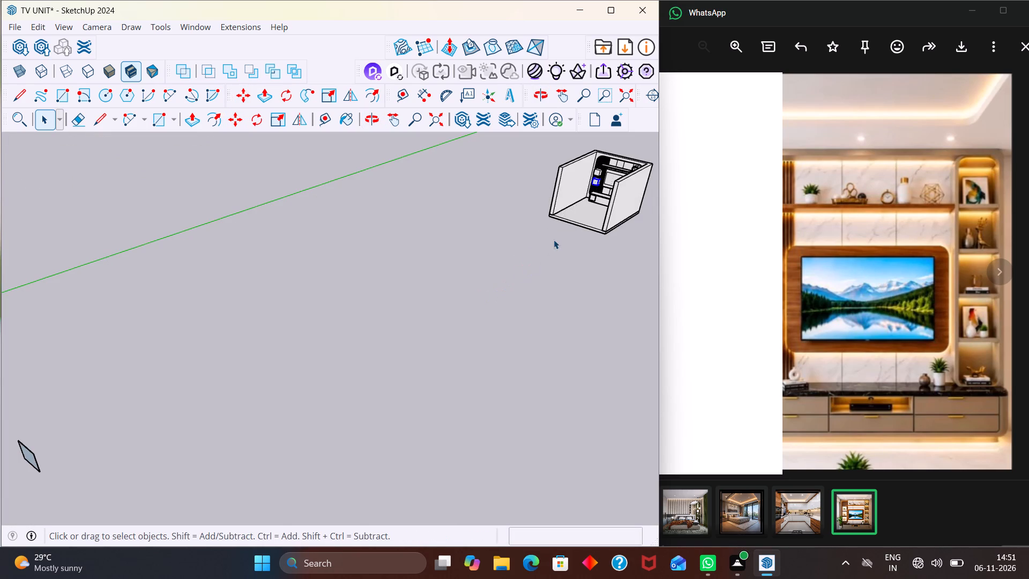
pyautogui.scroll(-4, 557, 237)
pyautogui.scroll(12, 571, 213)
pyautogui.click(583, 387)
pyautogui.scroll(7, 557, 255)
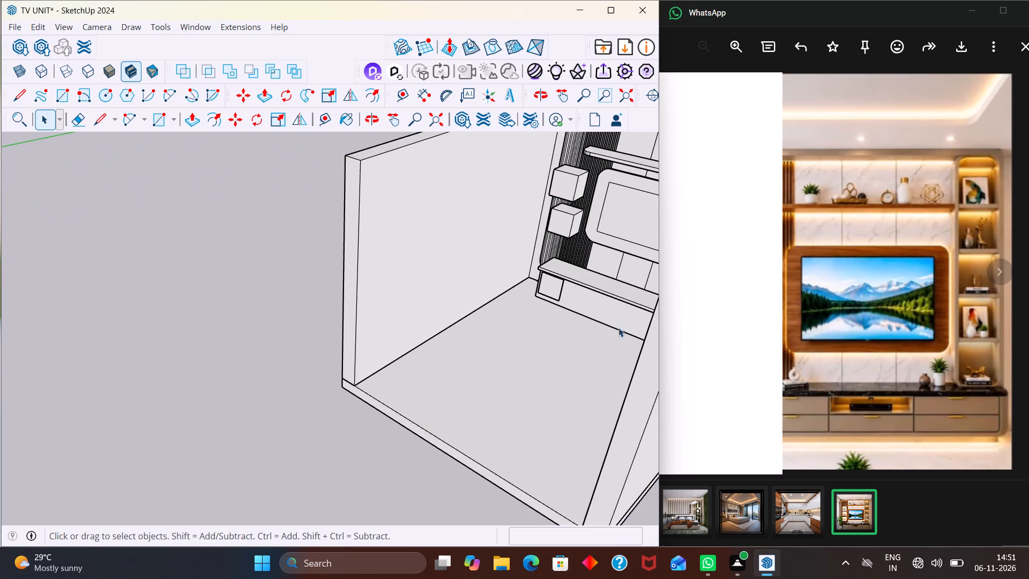
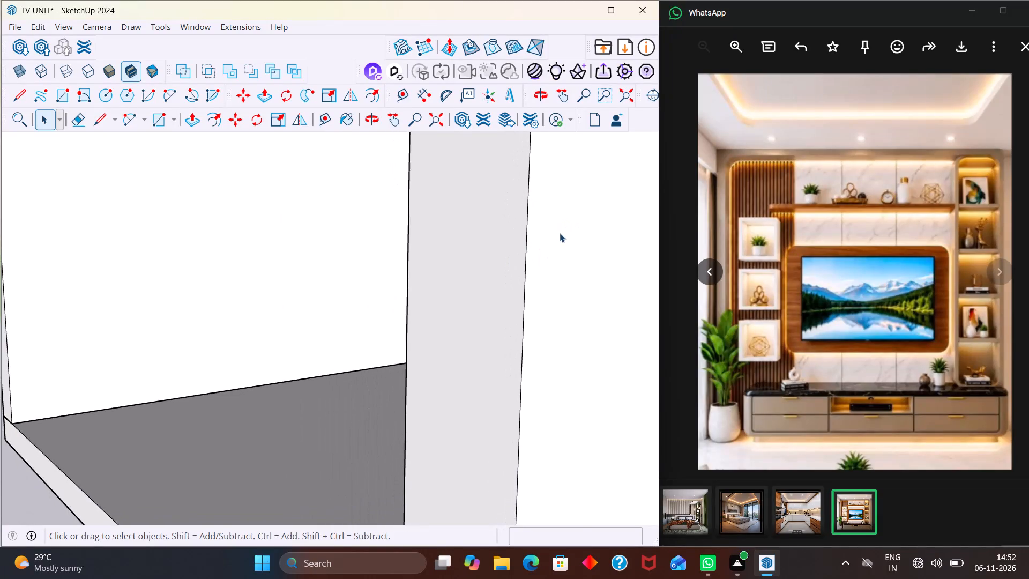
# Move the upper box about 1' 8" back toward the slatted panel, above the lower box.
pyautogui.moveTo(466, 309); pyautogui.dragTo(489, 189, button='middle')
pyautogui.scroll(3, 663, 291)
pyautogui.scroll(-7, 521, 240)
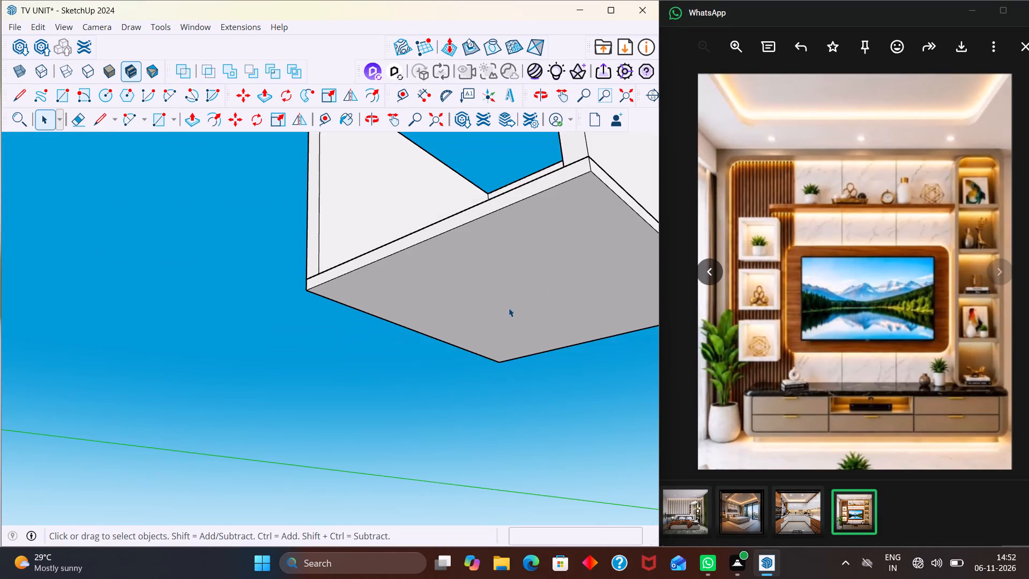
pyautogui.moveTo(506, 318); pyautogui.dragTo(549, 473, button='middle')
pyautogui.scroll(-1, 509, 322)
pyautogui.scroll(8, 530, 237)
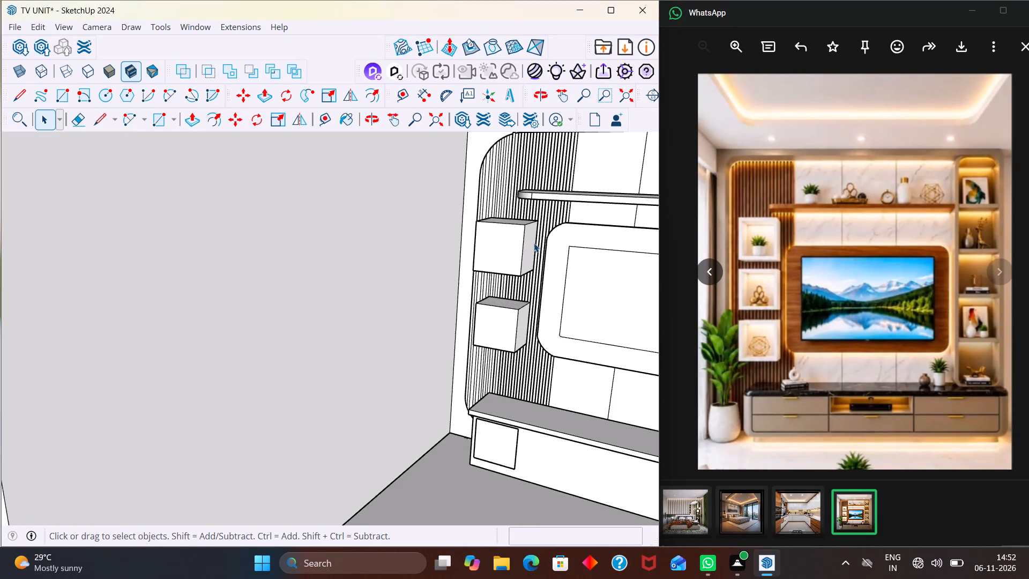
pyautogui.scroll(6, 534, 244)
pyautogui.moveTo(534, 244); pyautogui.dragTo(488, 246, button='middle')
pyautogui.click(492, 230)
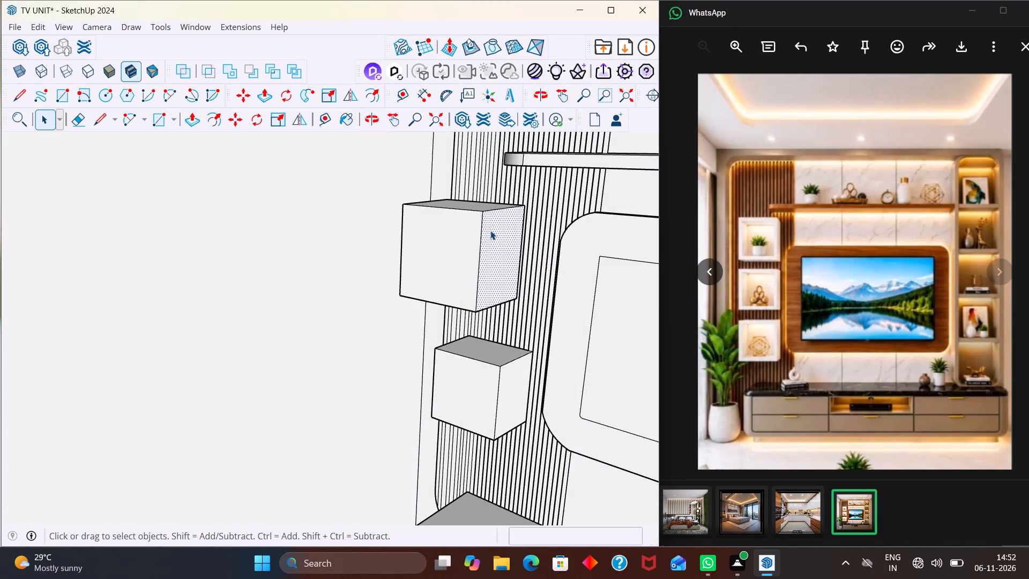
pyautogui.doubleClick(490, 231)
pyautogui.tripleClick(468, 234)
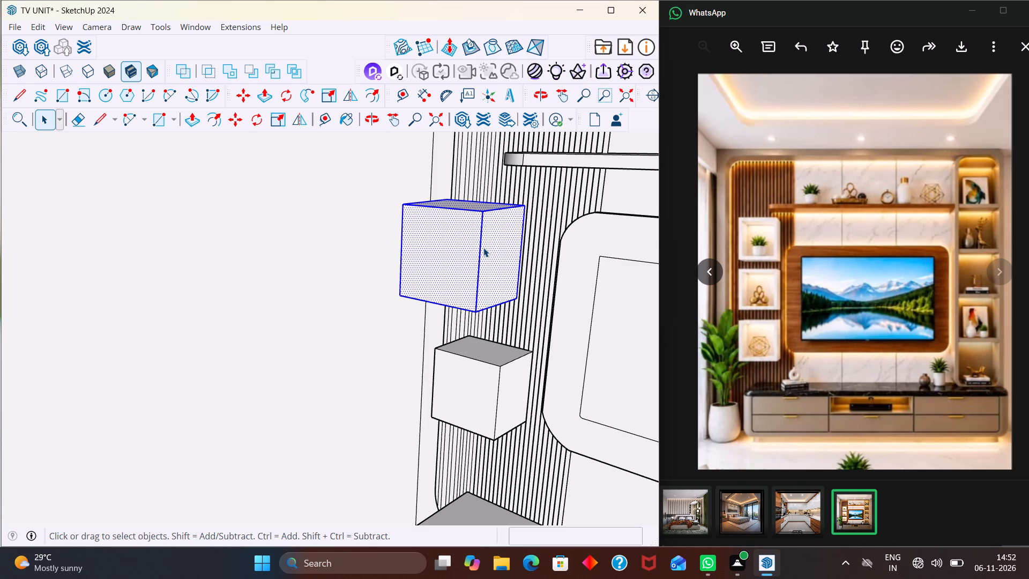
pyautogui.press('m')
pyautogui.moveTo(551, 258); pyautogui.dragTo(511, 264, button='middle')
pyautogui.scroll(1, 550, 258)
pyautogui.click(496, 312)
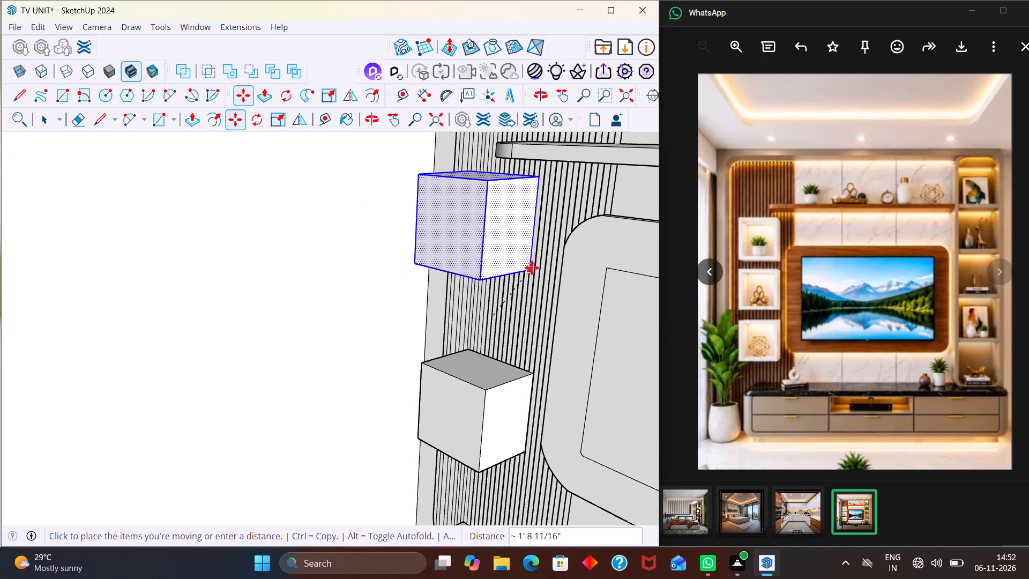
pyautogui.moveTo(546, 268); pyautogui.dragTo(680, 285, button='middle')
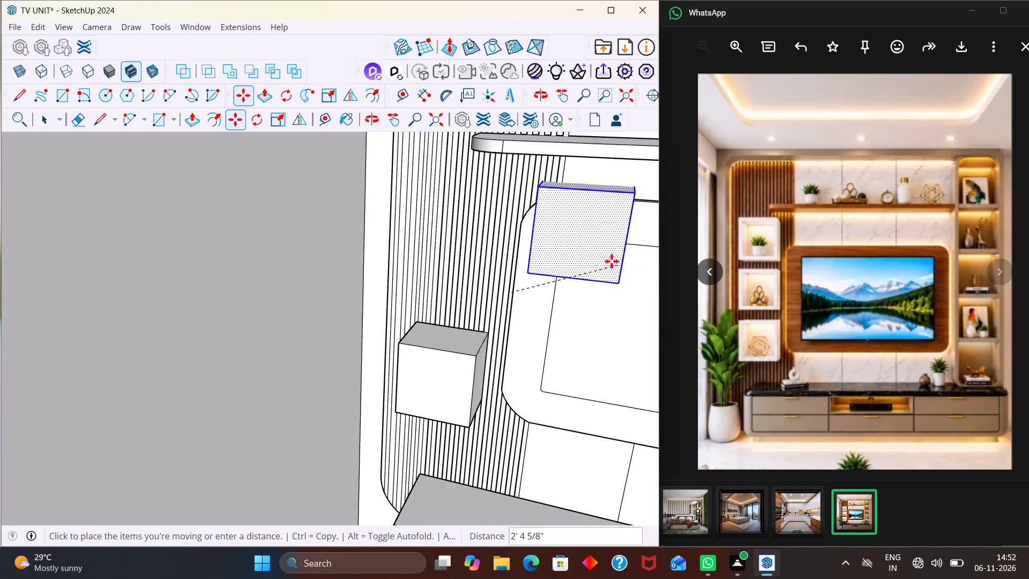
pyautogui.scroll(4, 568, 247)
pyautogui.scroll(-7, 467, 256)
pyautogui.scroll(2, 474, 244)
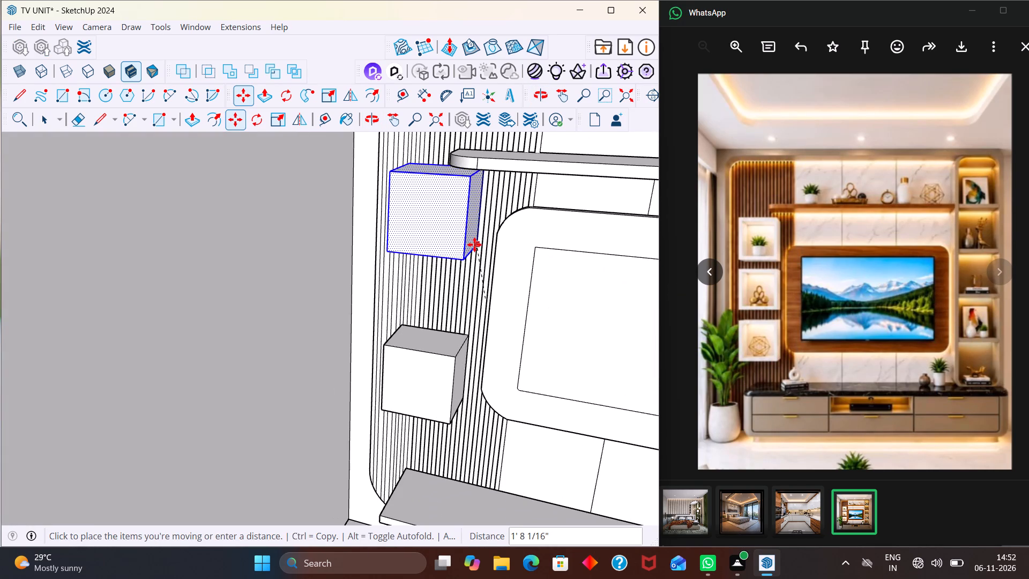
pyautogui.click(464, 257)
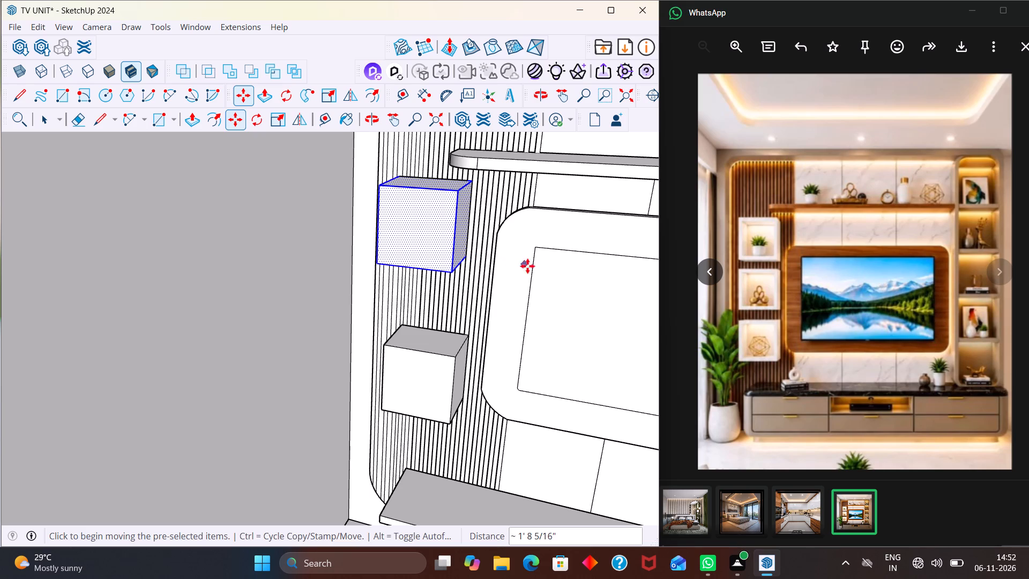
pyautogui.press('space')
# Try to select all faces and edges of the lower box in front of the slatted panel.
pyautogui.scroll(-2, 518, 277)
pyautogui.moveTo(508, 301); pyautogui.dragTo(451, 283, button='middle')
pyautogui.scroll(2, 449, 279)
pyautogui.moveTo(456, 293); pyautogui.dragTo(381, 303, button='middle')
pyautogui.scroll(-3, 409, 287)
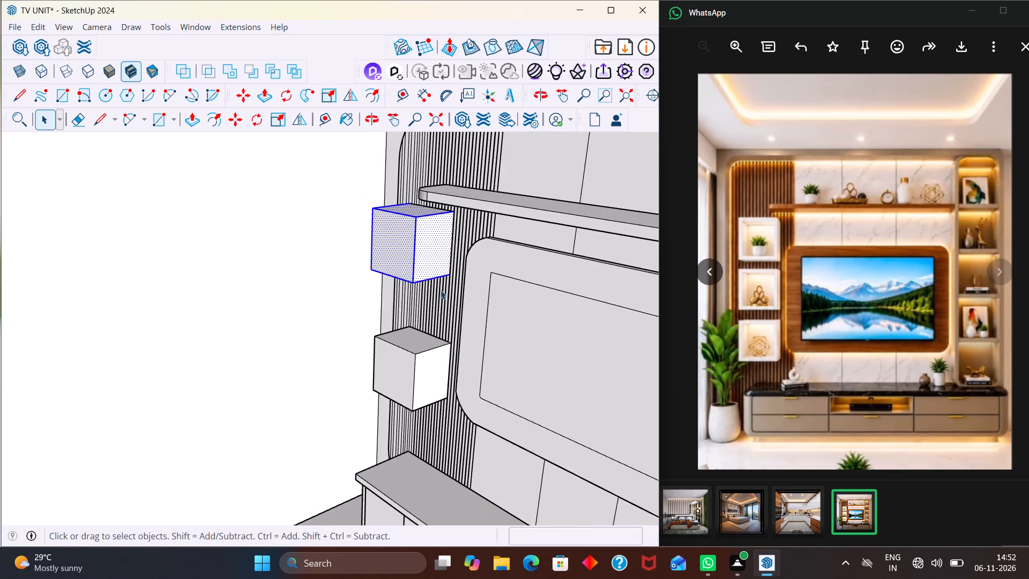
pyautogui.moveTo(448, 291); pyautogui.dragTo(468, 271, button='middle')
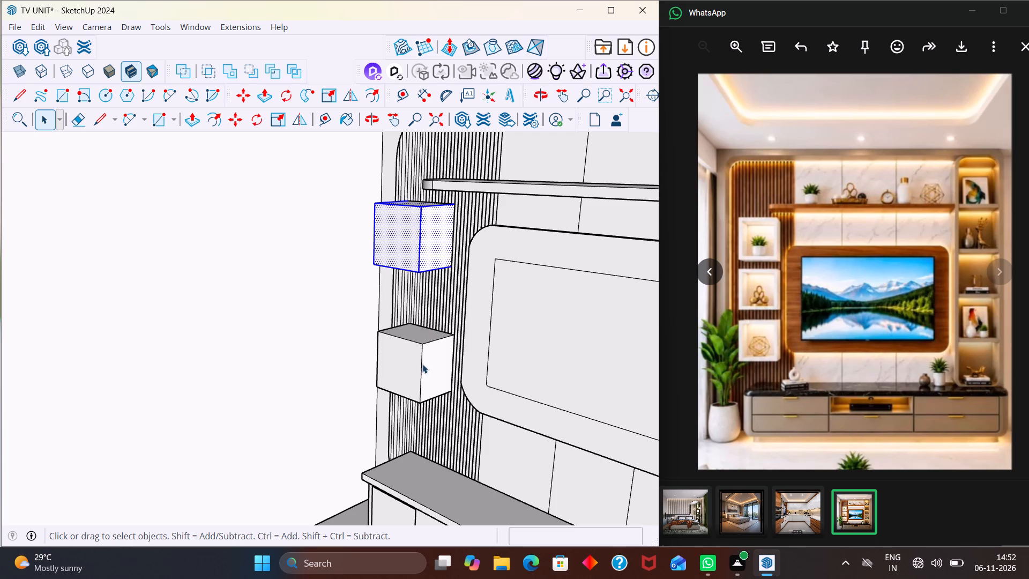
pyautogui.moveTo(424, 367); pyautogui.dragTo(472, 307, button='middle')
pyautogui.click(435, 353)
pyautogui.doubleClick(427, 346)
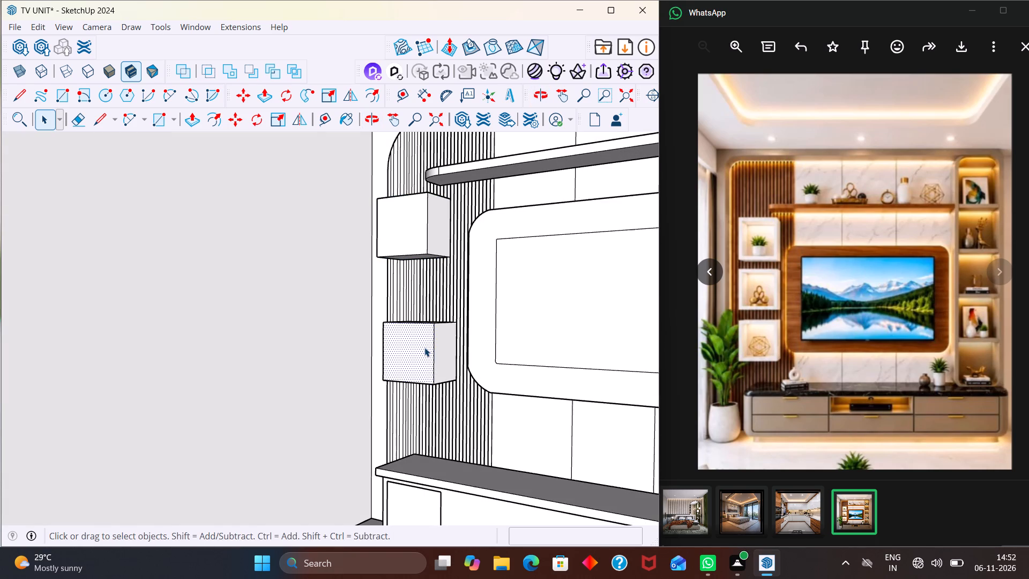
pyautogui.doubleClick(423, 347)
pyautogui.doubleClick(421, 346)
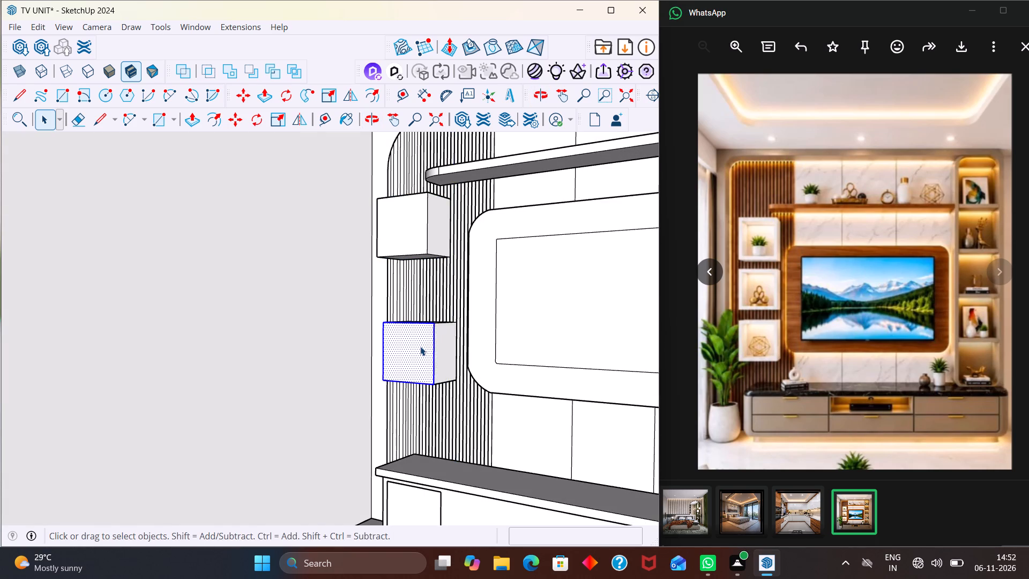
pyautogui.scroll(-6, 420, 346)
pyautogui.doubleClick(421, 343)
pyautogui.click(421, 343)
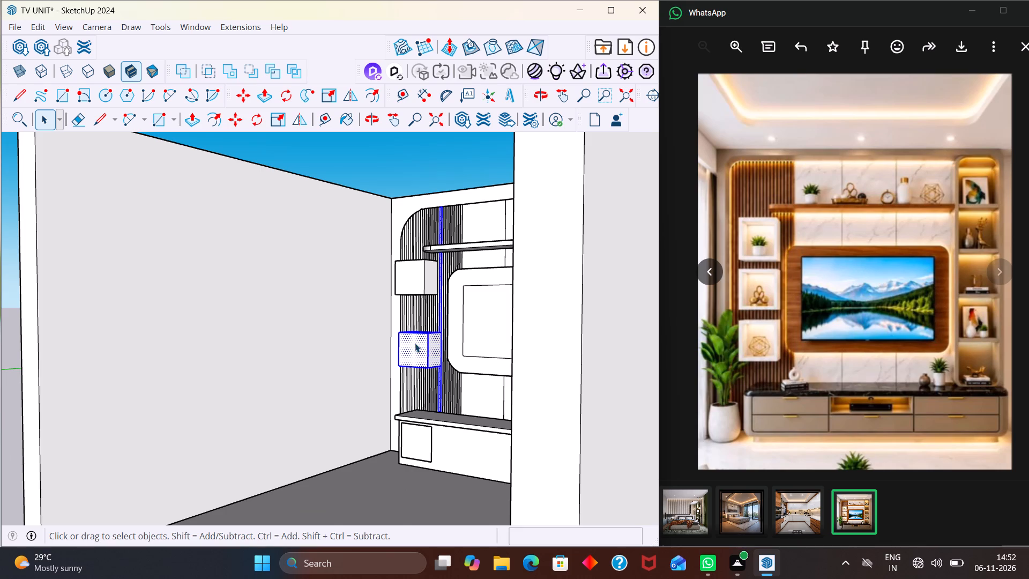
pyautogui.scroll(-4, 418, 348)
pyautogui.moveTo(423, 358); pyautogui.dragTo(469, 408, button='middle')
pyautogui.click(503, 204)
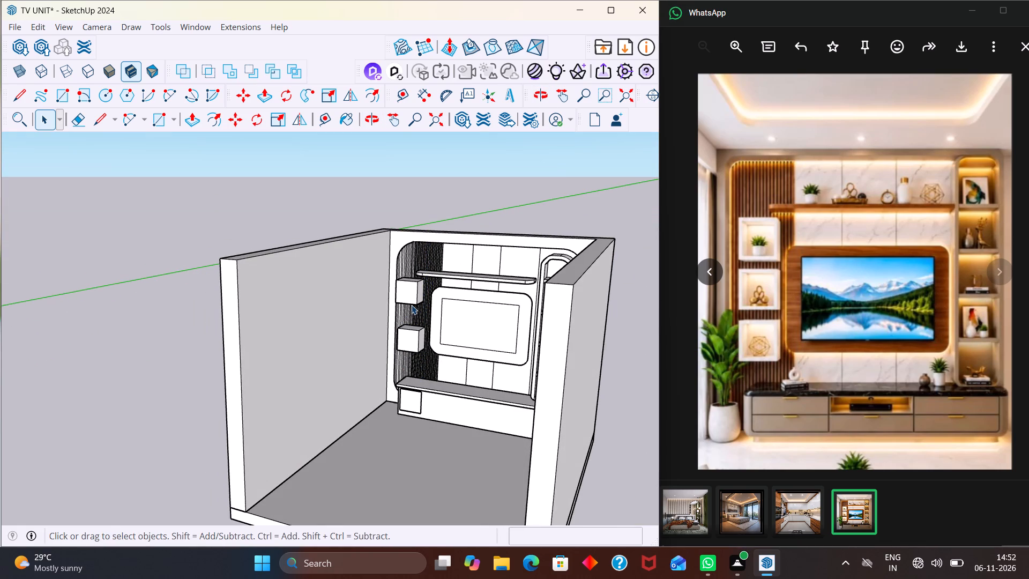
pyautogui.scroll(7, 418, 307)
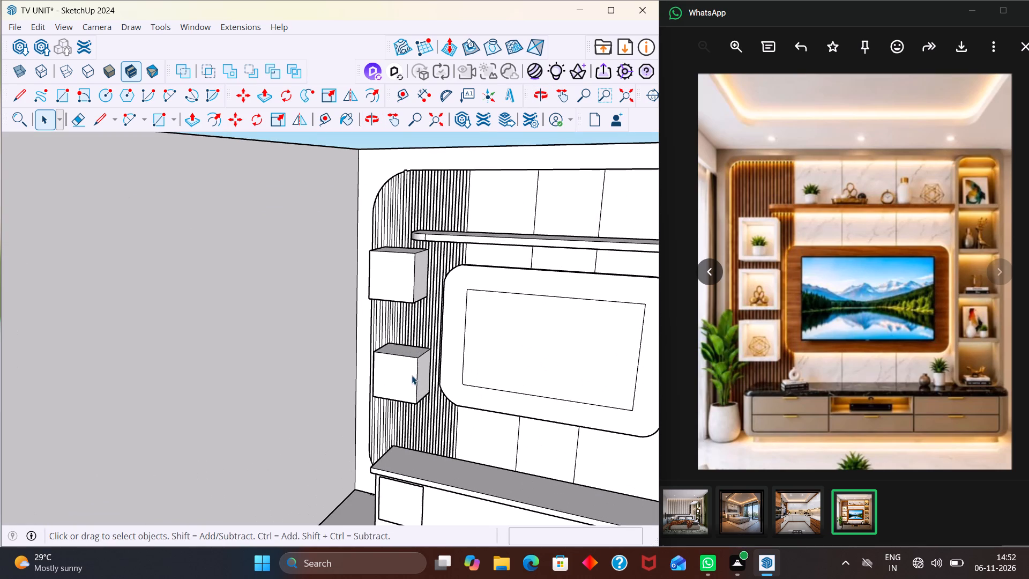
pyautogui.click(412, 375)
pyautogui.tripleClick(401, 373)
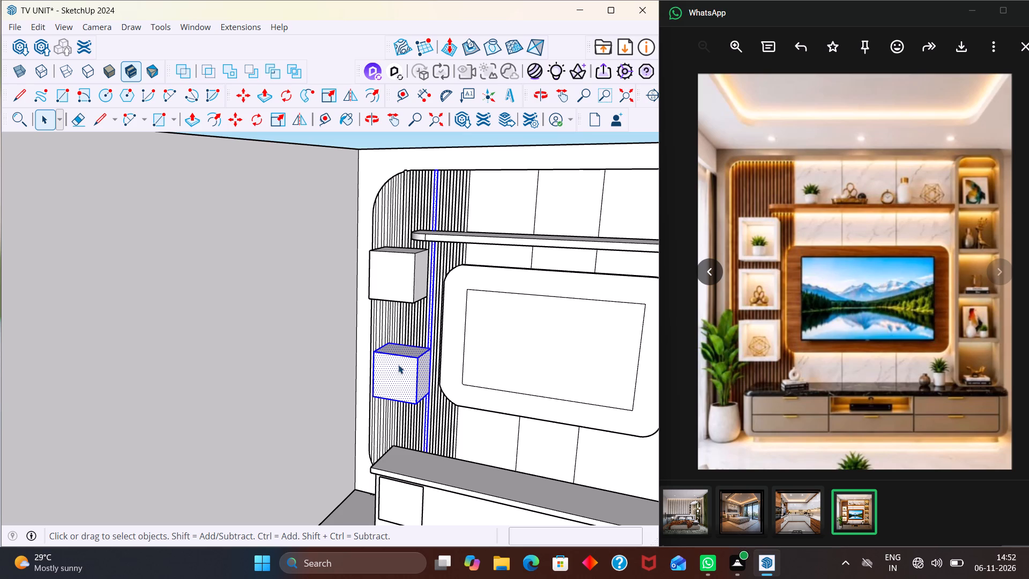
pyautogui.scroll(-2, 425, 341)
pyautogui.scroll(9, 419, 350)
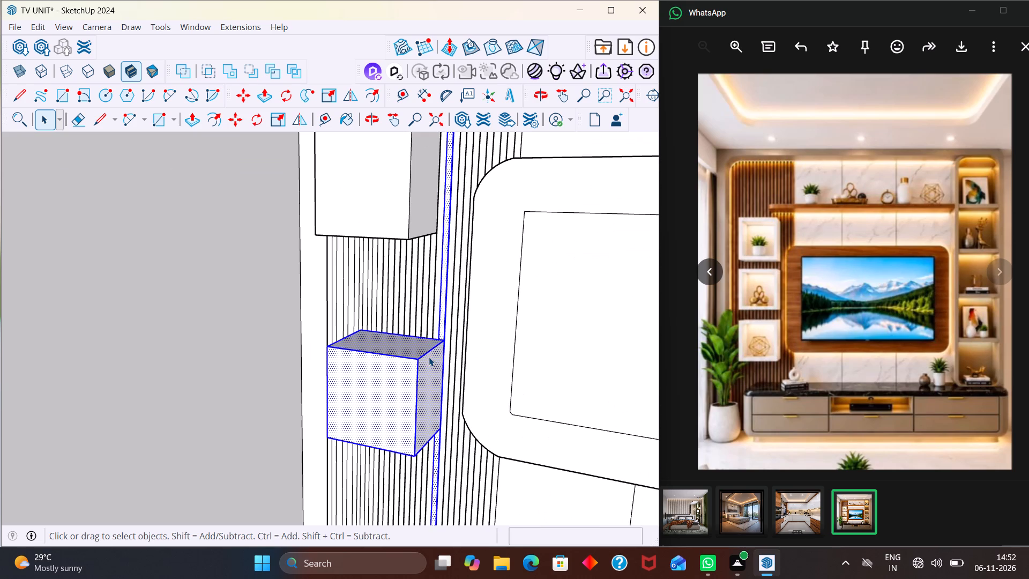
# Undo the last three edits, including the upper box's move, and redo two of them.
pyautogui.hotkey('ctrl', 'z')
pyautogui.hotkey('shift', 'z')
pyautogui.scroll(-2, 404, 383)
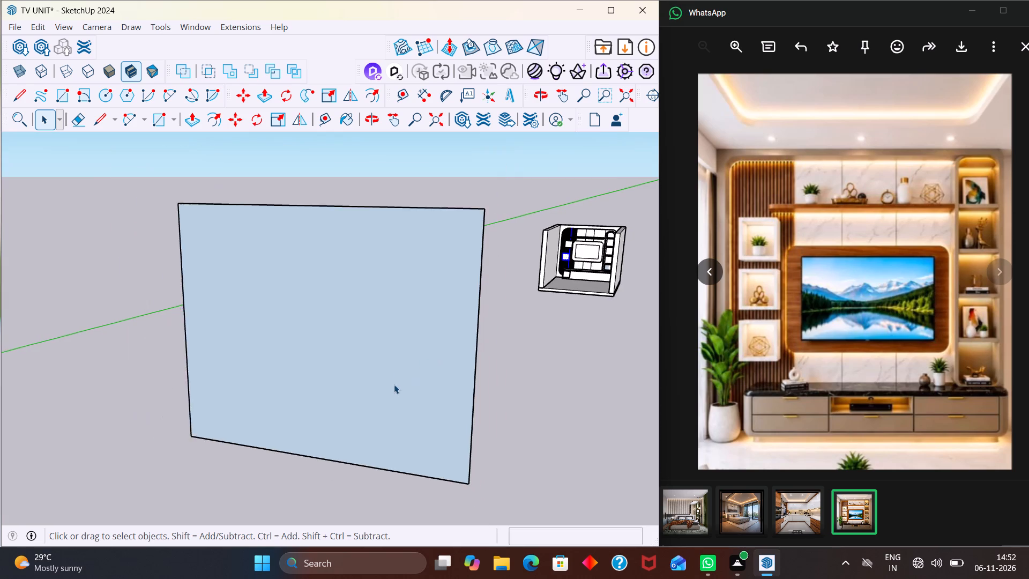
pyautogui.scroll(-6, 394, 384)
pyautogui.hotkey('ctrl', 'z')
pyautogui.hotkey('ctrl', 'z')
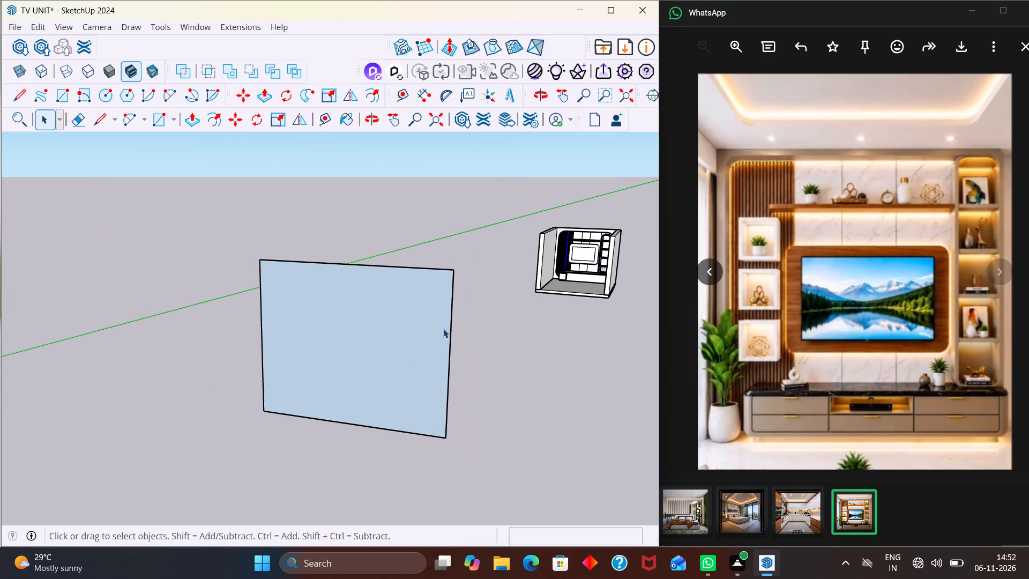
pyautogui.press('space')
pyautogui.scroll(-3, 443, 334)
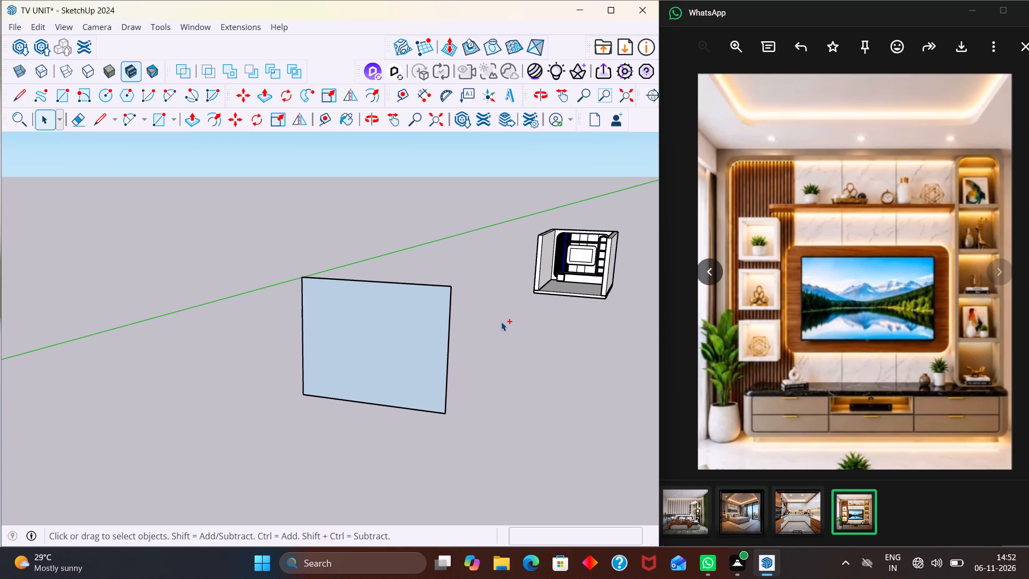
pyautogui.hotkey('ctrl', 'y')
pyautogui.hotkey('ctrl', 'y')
# Delete the stray rectangular face with its edges standing outside the room model.
pyautogui.click(543, 333)
pyautogui.moveTo(484, 325); pyautogui.dragTo(401, 333)
pyautogui.scroll(1, 482, 326)
pyautogui.press('space')
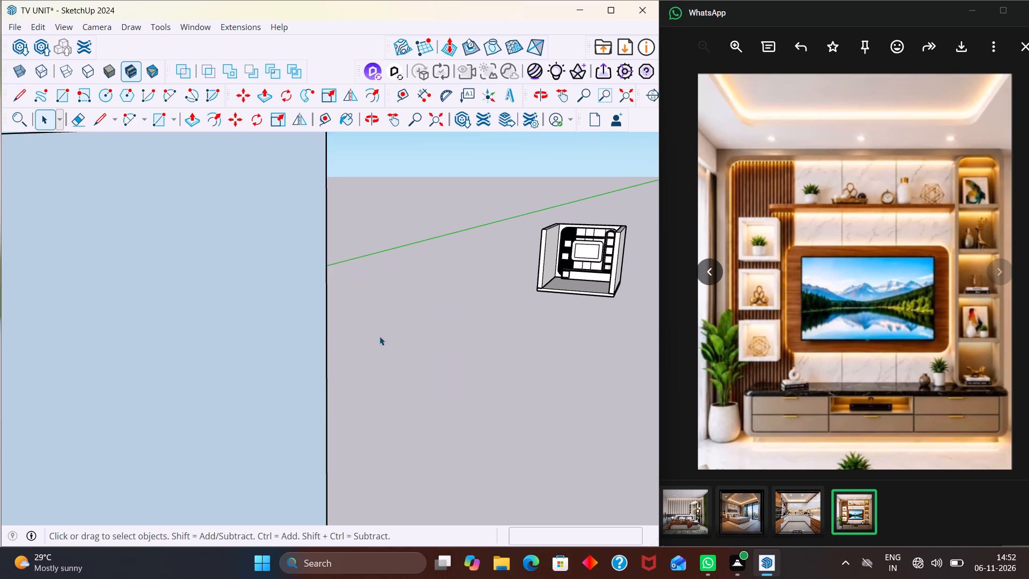
pyautogui.scroll(-6, 412, 328)
pyautogui.scroll(1, 451, 320)
pyautogui.scroll(-3, 455, 310)
pyautogui.tripleClick(431, 316)
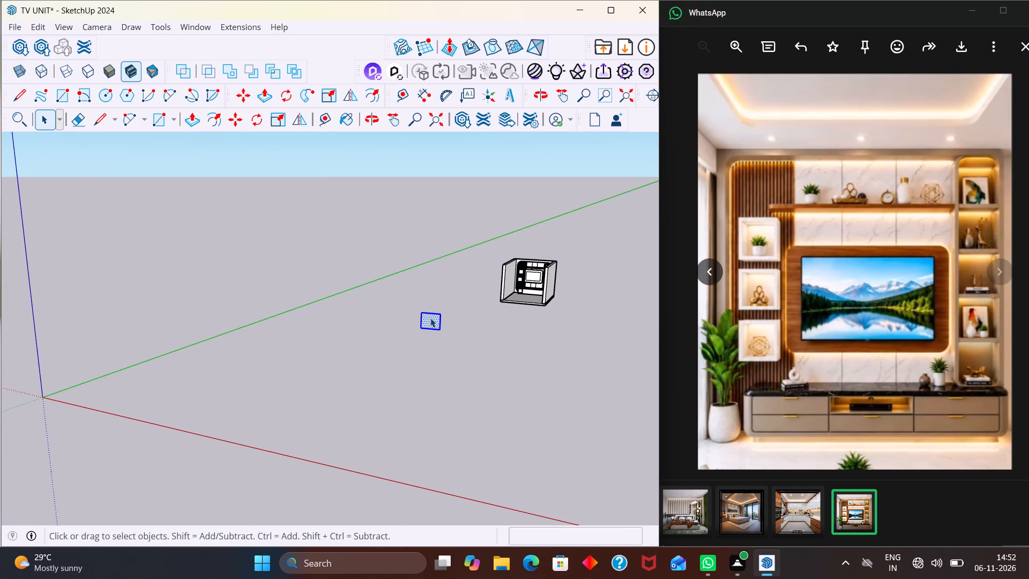
pyautogui.press('Delete')
# Copy the upper box about 4' 3" down and back to below the middle box, just above the console on the slatted panel.
pyautogui.scroll(-4, 428, 313)
pyautogui.scroll(16, 531, 264)
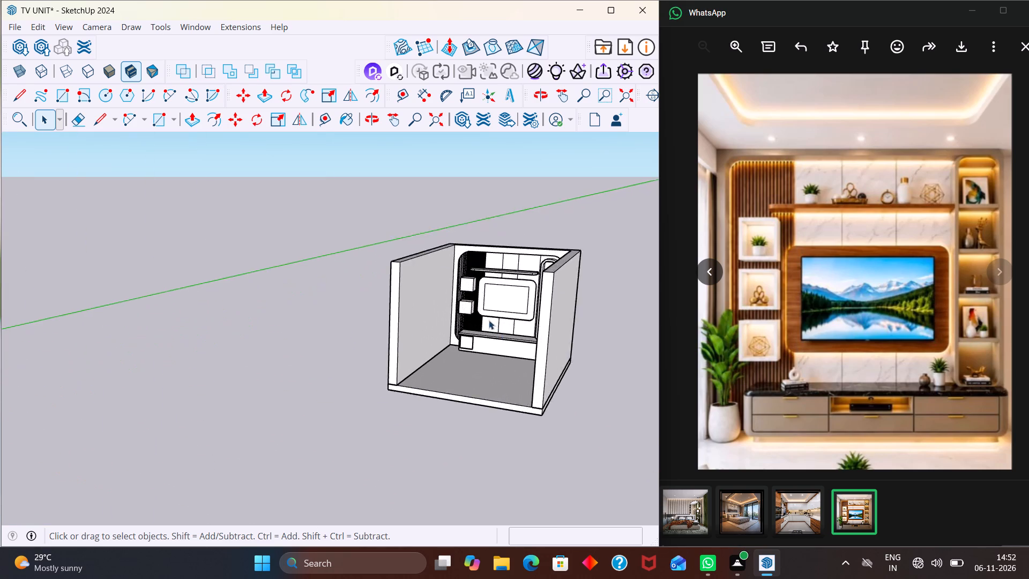
pyautogui.scroll(7, 489, 320)
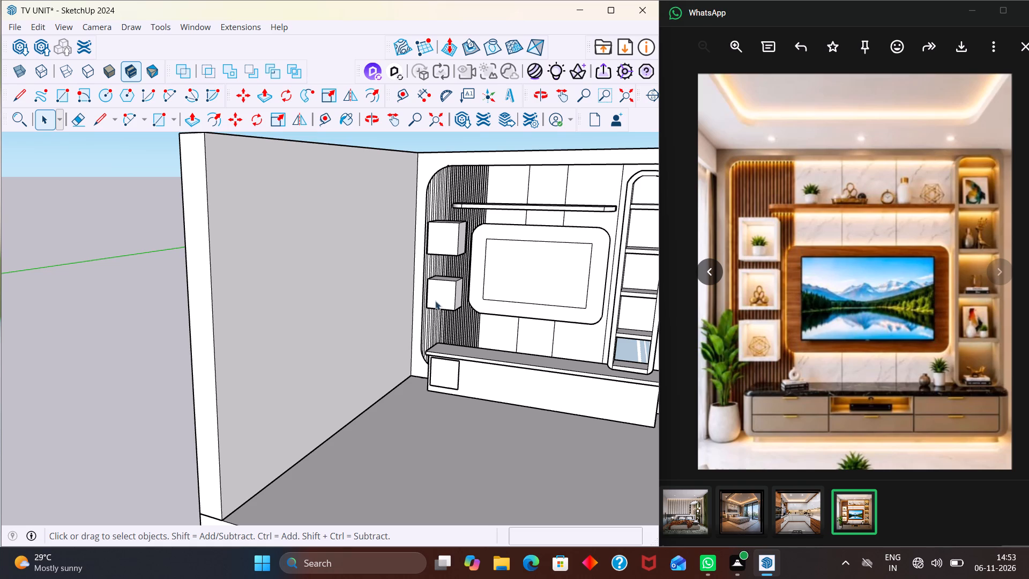
pyautogui.scroll(6, 444, 282)
pyautogui.moveTo(464, 258); pyautogui.dragTo(280, 315, button='middle')
pyautogui.scroll(-9, 504, 262)
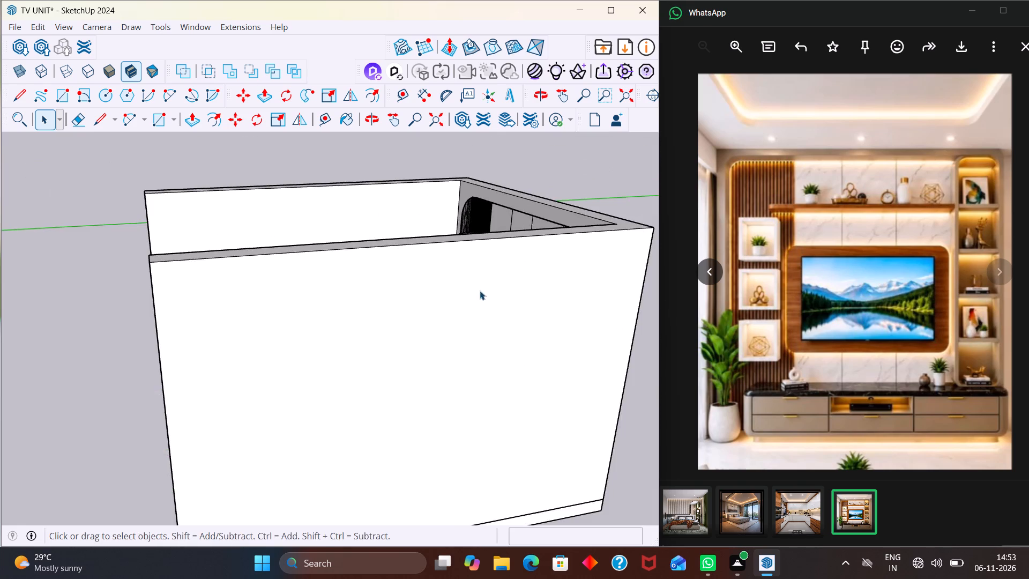
pyautogui.scroll(-2, 480, 291)
pyautogui.moveTo(480, 302); pyautogui.dragTo(467, 453, button='middle')
pyautogui.scroll(1, 467, 453)
pyautogui.scroll(10, 530, 206)
pyautogui.moveTo(402, 257); pyautogui.dragTo(406, 262, button='middle')
pyautogui.moveTo(422, 277); pyautogui.dragTo(521, 234, button='middle')
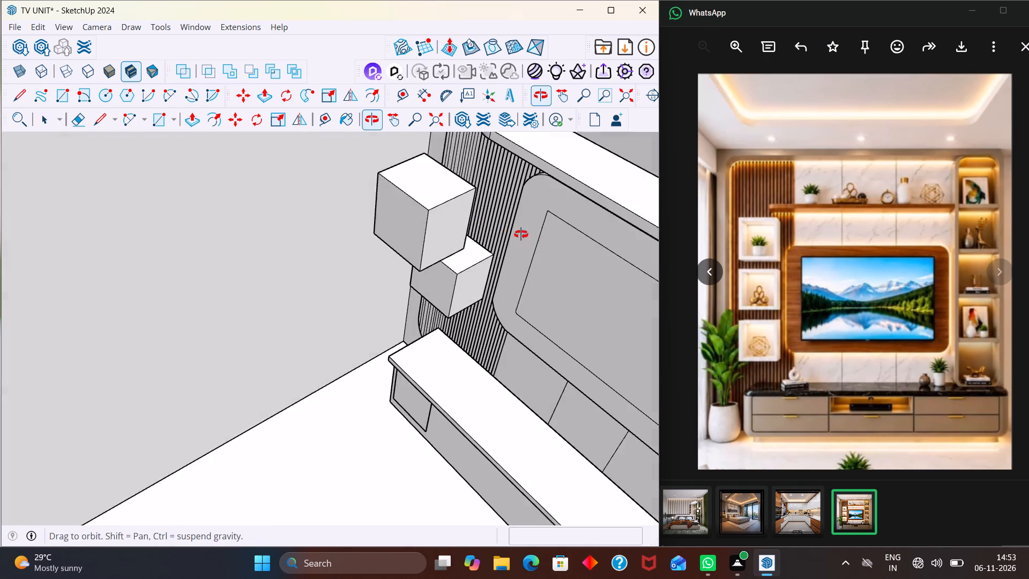
pyautogui.moveTo(521, 234); pyautogui.dragTo(513, 217, button='middle')
pyautogui.scroll(1, 519, 226)
pyautogui.tripleClick(434, 225)
pyautogui.moveTo(428, 218); pyautogui.dragTo(319, 307, button='middle')
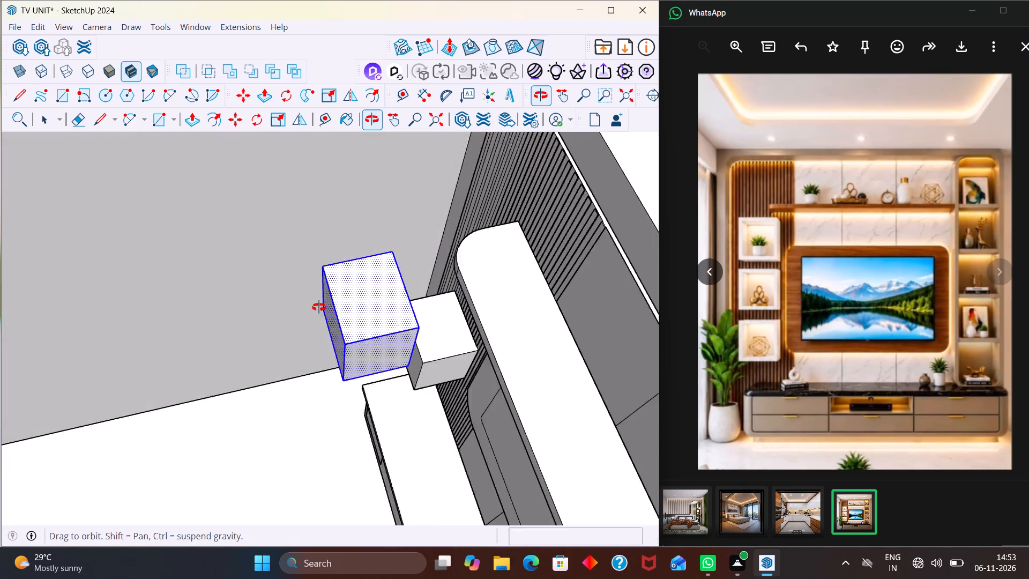
pyautogui.moveTo(319, 307); pyautogui.dragTo(318, 307, button='middle')
pyautogui.press('m')
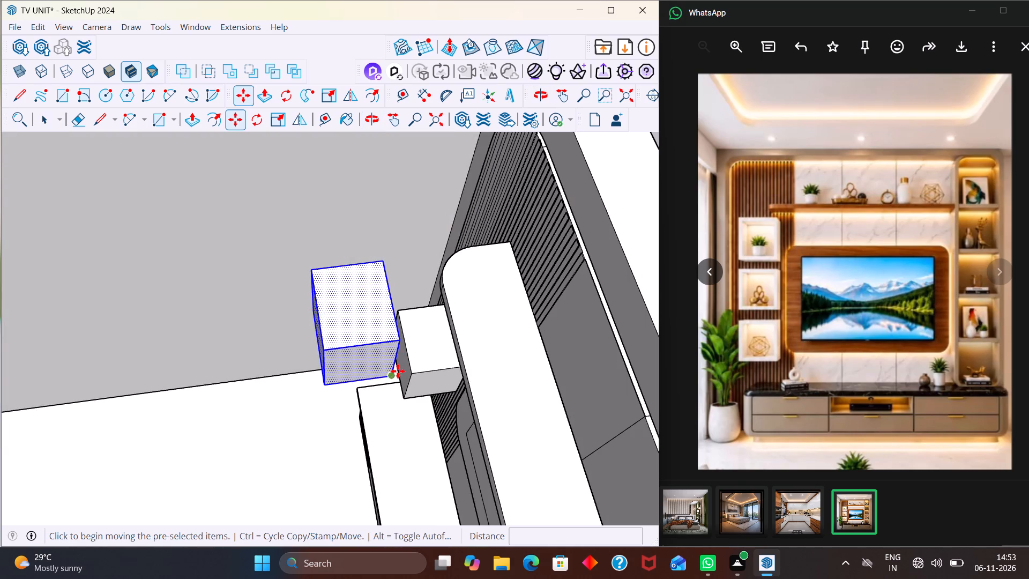
pyautogui.moveTo(397, 370); pyautogui.dragTo(402, 366)
pyautogui.moveTo(481, 281); pyautogui.dragTo(563, 211, button='middle')
pyautogui.scroll(-1, 489, 253)
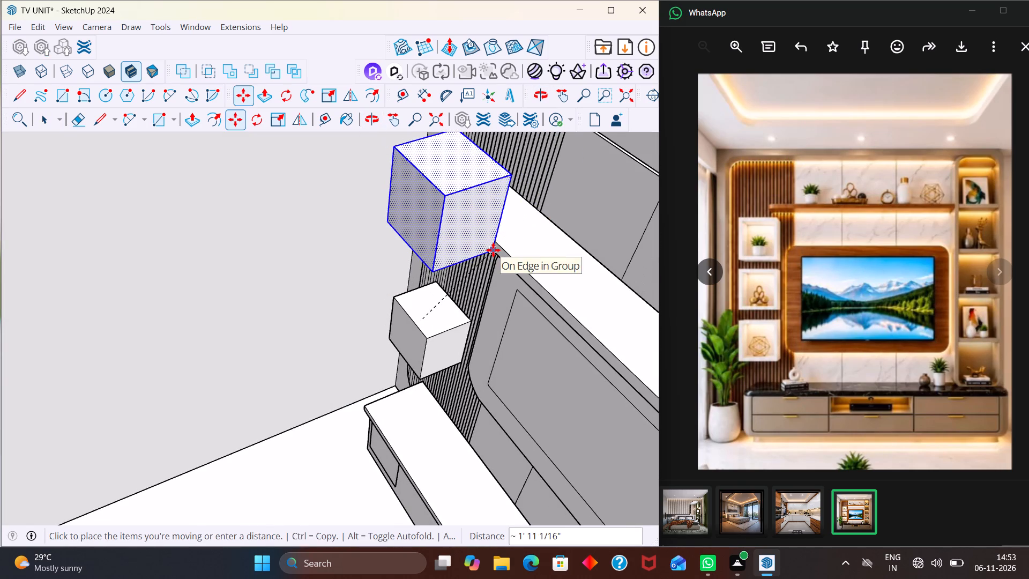
pyautogui.moveTo(492, 251); pyautogui.dragTo(510, 190, button='middle')
pyautogui.scroll(5, 481, 201)
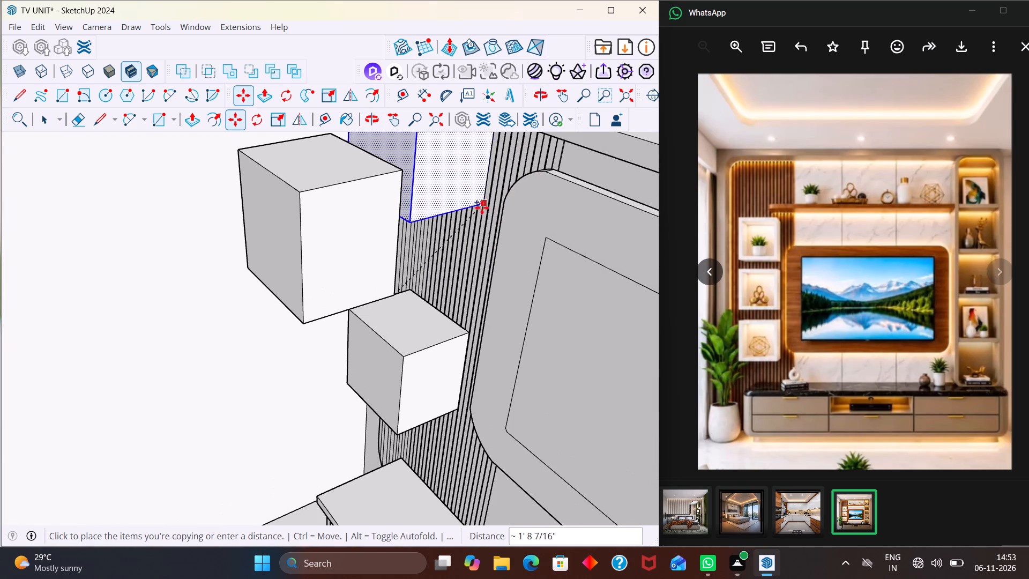
pyautogui.scroll(-3, 495, 256)
pyautogui.moveTo(497, 255); pyautogui.dragTo(547, 187, button='middle')
pyautogui.scroll(-6, 517, 225)
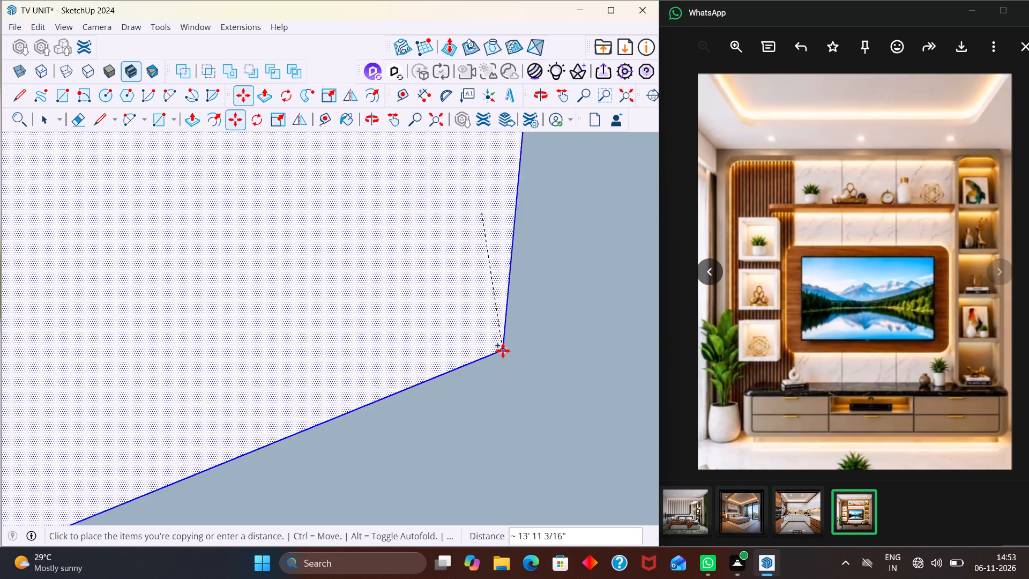
pyautogui.hotkey('shift', 'z')
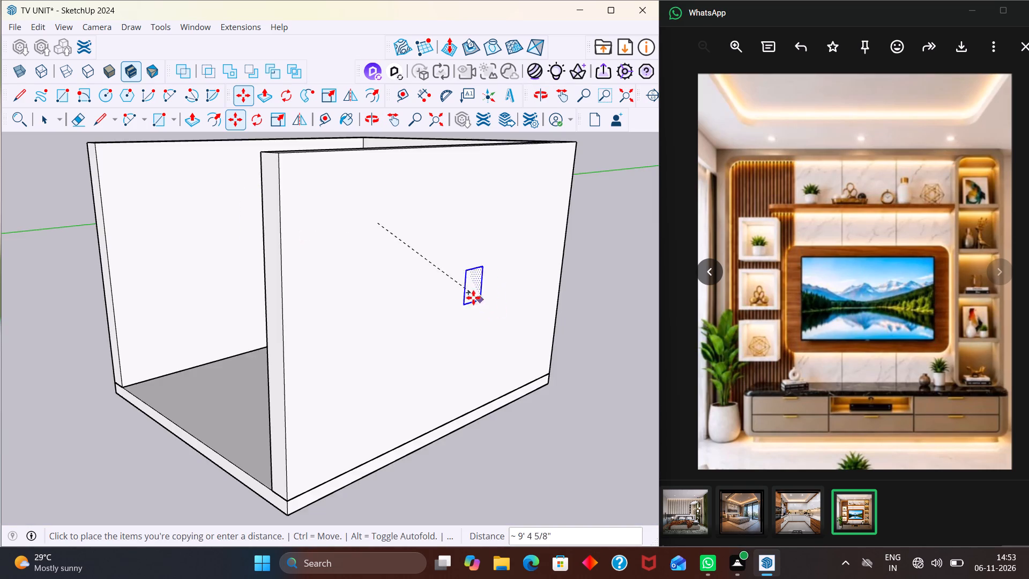
pyautogui.scroll(1, 471, 296)
pyautogui.moveTo(470, 301); pyautogui.dragTo(534, 309, button='middle')
pyautogui.scroll(5, 377, 310)
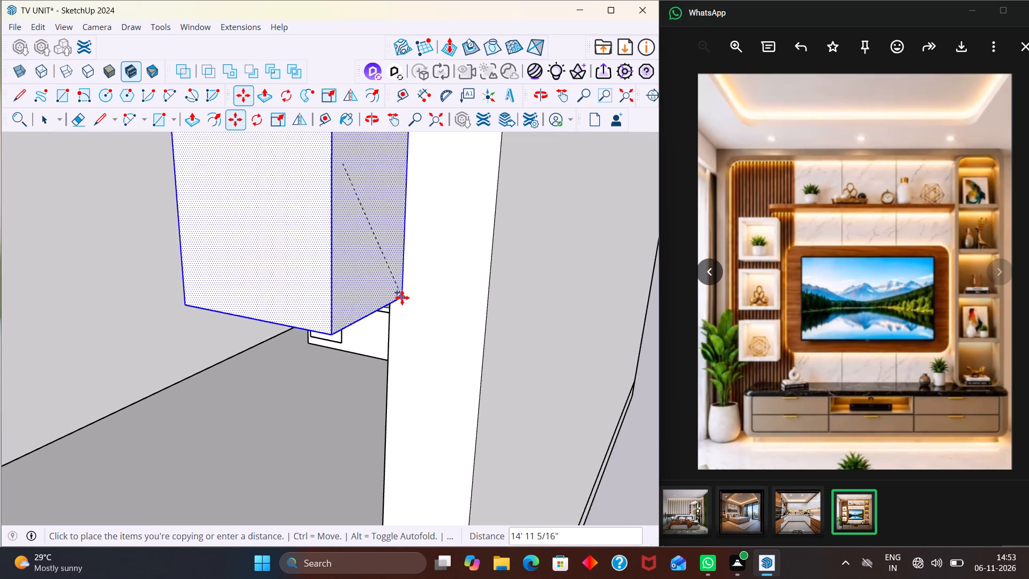
pyautogui.scroll(10, 402, 298)
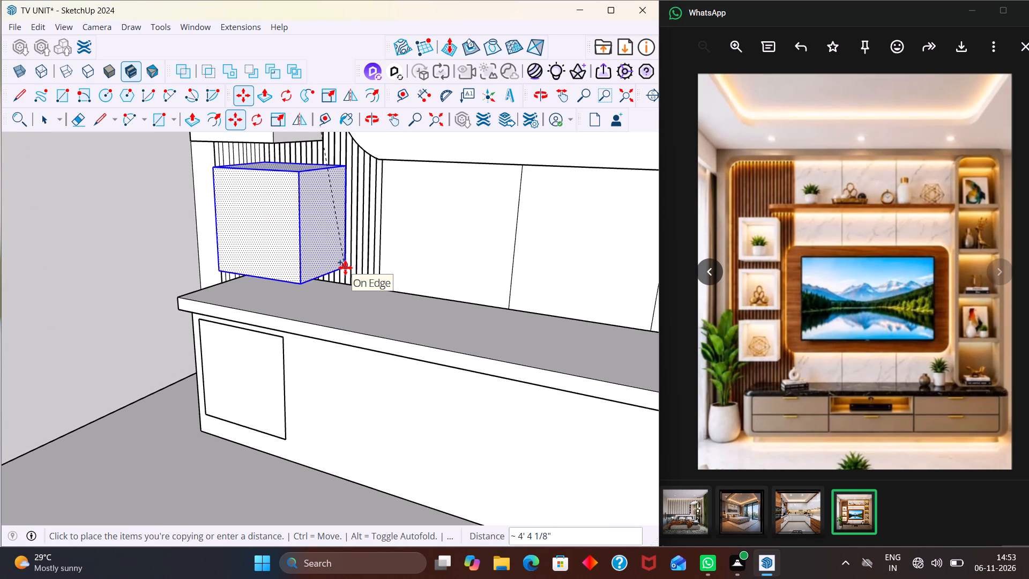
pyautogui.middleClick(350, 254)
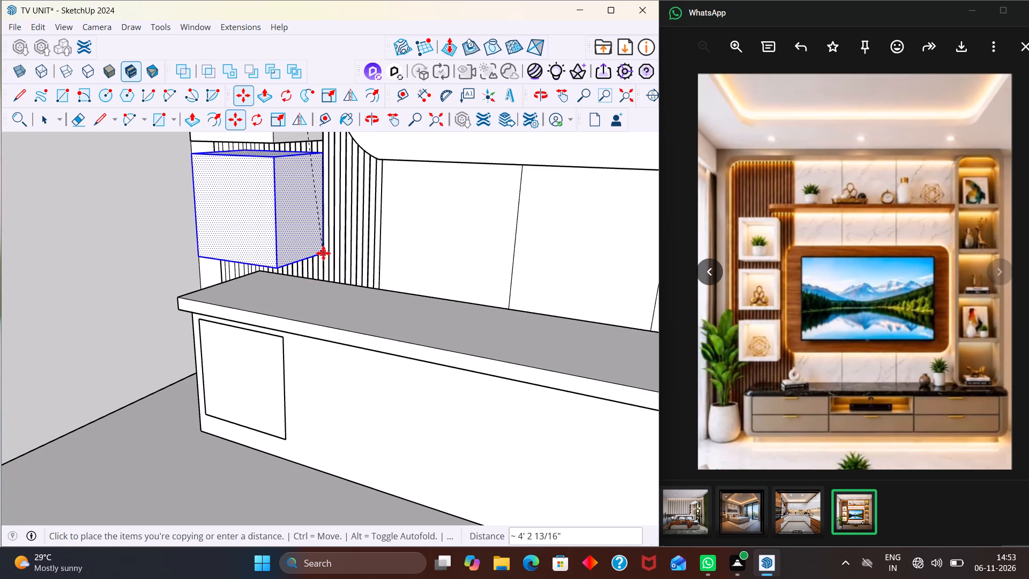
pyautogui.click(323, 253)
pyautogui.scroll(-15, 328, 254)
pyautogui.press('space')
pyautogui.scroll(-13, 356, 266)
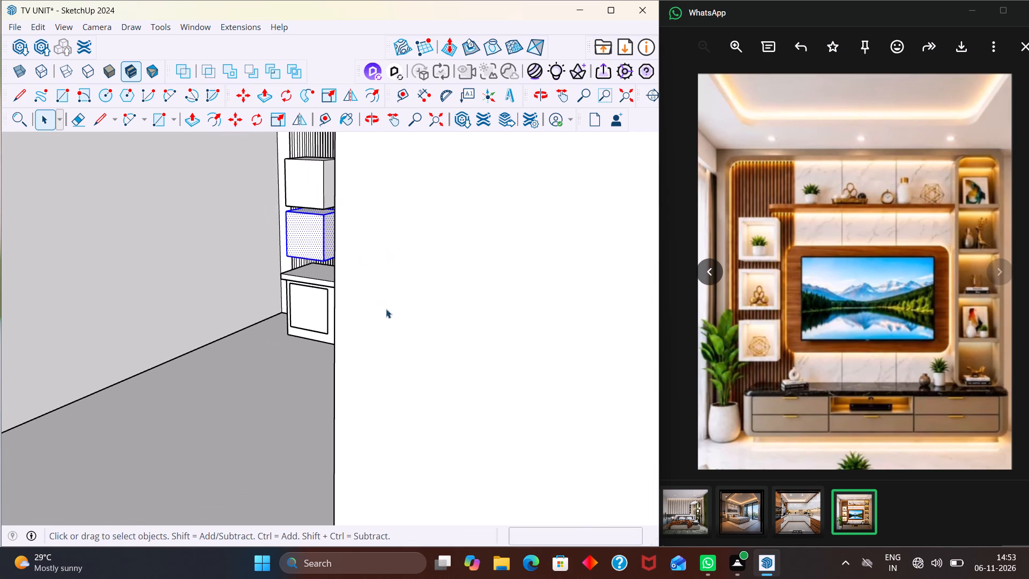
pyautogui.scroll(-20, 386, 309)
pyautogui.scroll(-8, 386, 309)
pyautogui.click(525, 431)
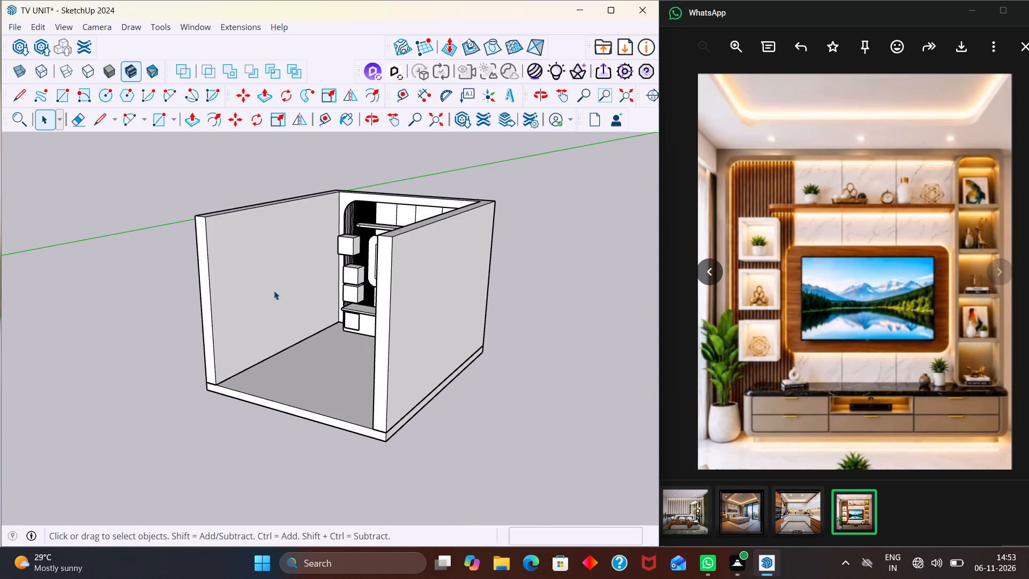
# Delete the rectangular outline on the front face of the TV console.
pyautogui.scroll(20, 278, 283)
pyautogui.scroll(1, 278, 283)
pyautogui.click(353, 346)
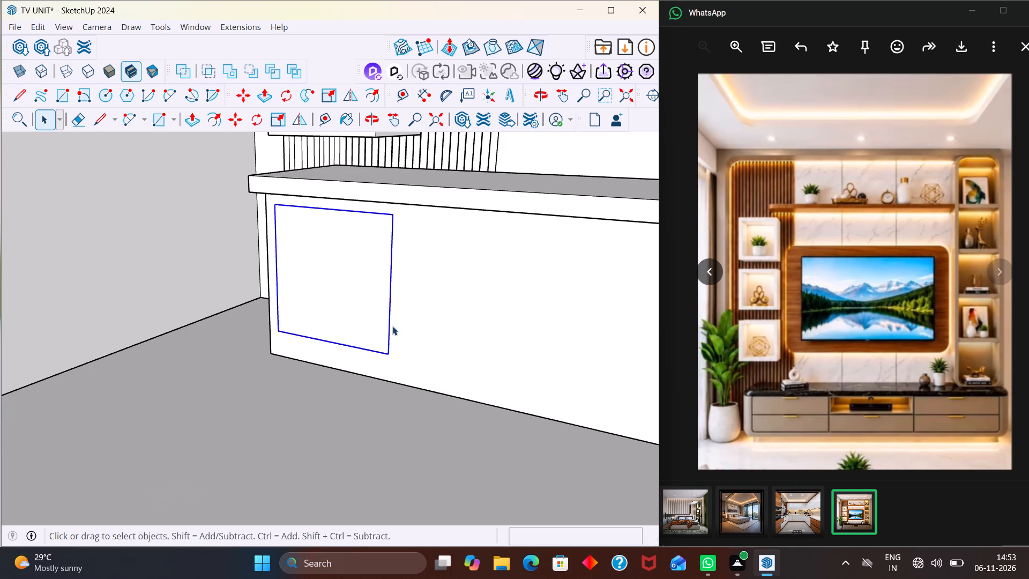
pyautogui.press('Delete')
# Move the upper box about 1' 7" back against the slatted panel, just below the long shelf.
pyautogui.scroll(-2, 461, 363)
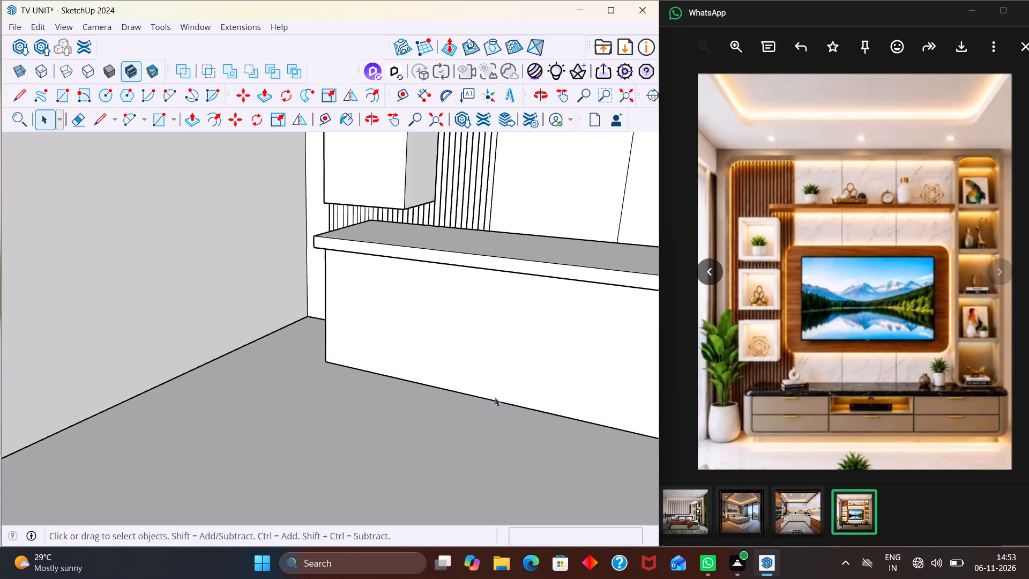
pyautogui.scroll(-18, 495, 397)
pyautogui.scroll(-1, 454, 249)
pyautogui.moveTo(454, 249); pyautogui.dragTo(570, 227, button='middle')
pyautogui.scroll(4, 534, 256)
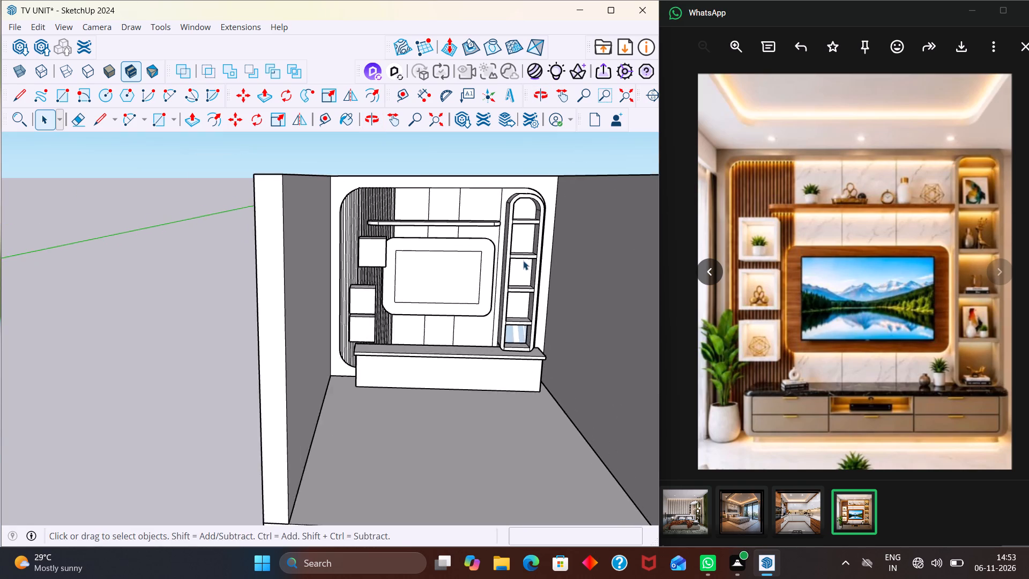
pyautogui.scroll(2, 523, 261)
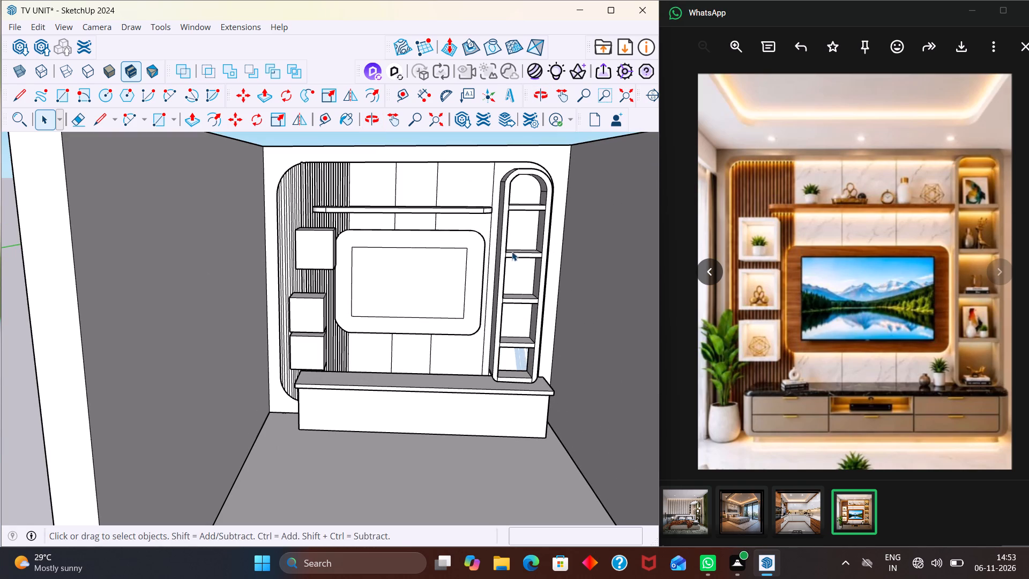
pyautogui.scroll(2, 312, 140)
pyautogui.scroll(8, 215, 195)
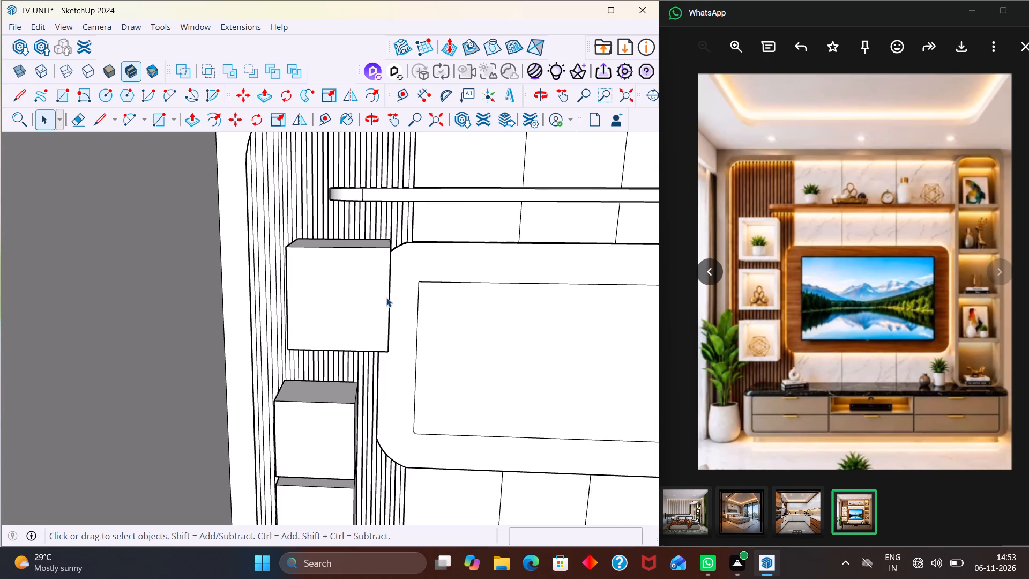
pyautogui.tripleClick(354, 286)
pyautogui.click(352, 286)
pyautogui.moveTo(391, 284); pyautogui.dragTo(335, 302, button='middle')
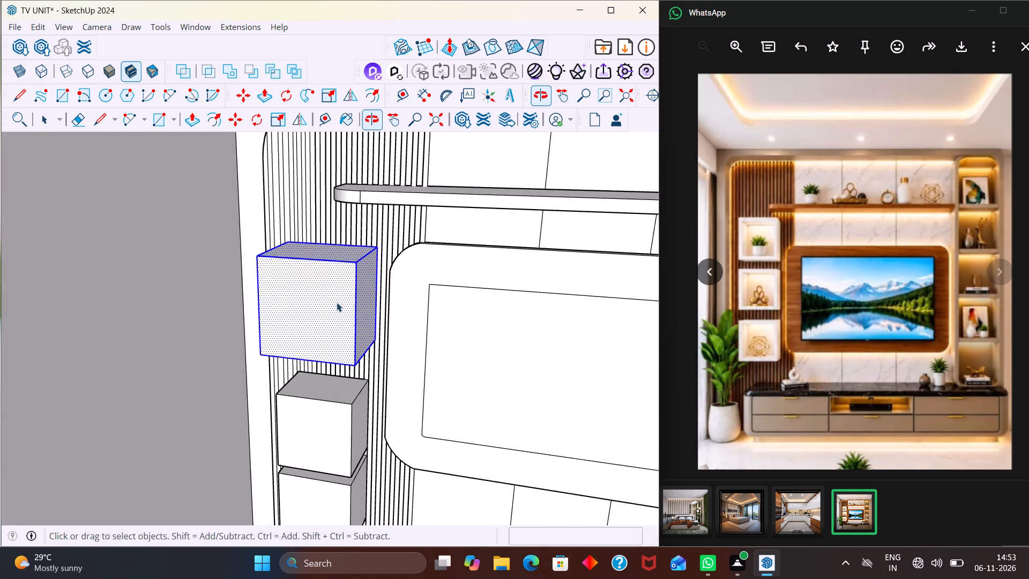
pyautogui.moveTo(384, 294); pyautogui.dragTo(357, 320, button='middle')
pyautogui.press('m')
pyautogui.scroll(3, 354, 258)
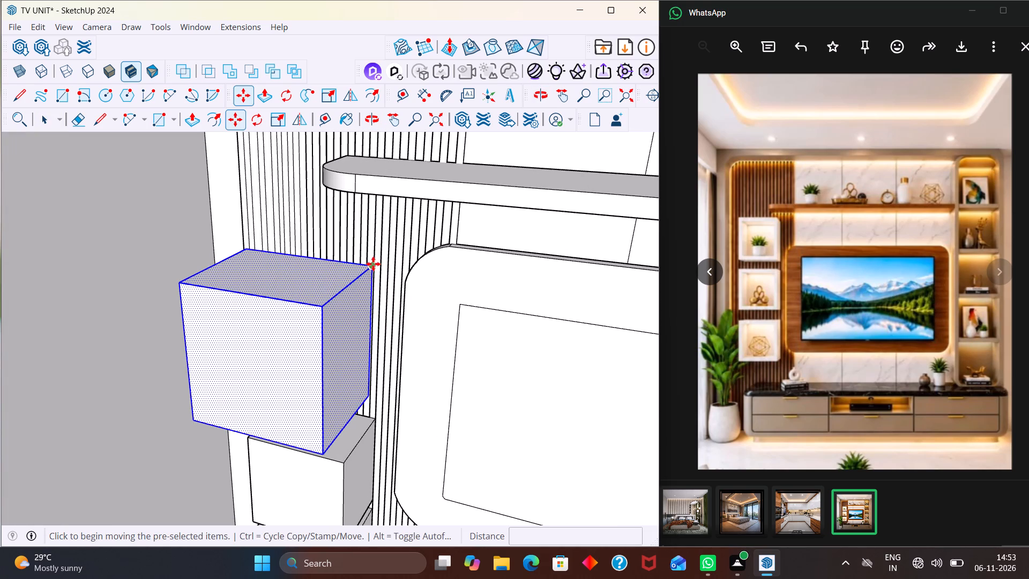
pyautogui.click(373, 264)
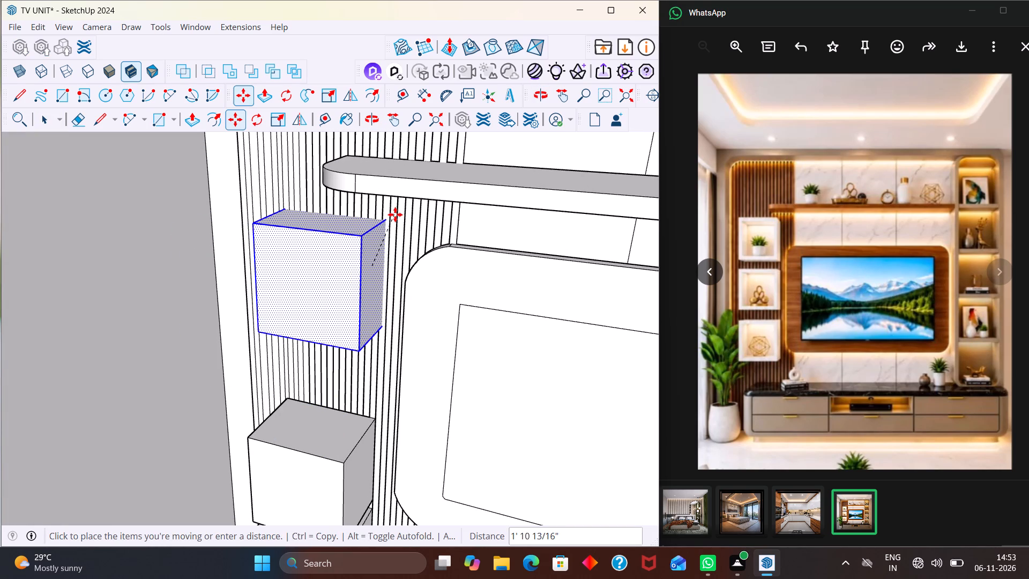
pyautogui.click(391, 218)
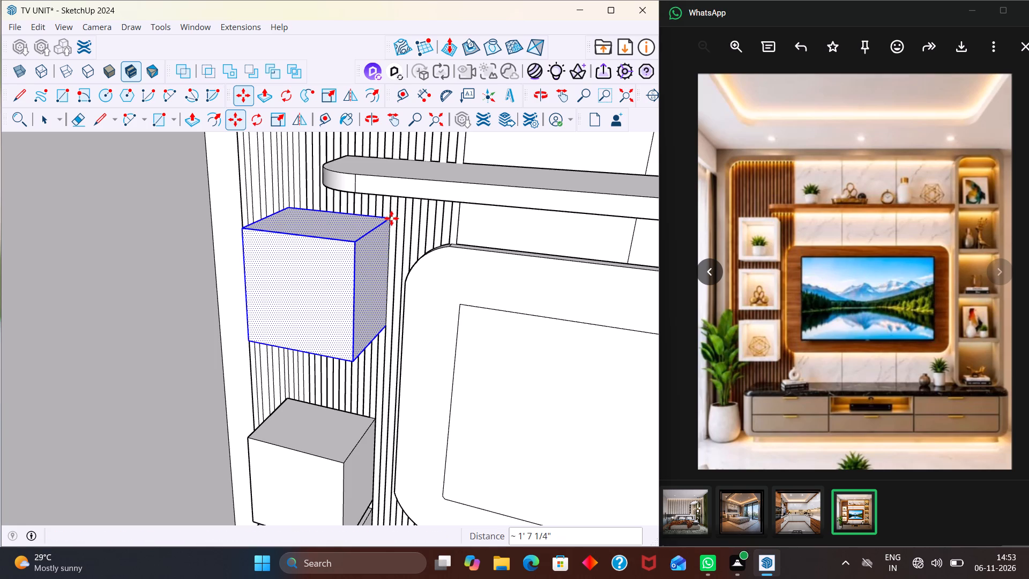
# Shift the upper box about 2 7/16" slightly higher on the slatted panel, increasing its gap to the middle box.
pyautogui.moveTo(443, 280); pyautogui.dragTo(502, 196, button='middle')
pyautogui.scroll(-7, 395, 320)
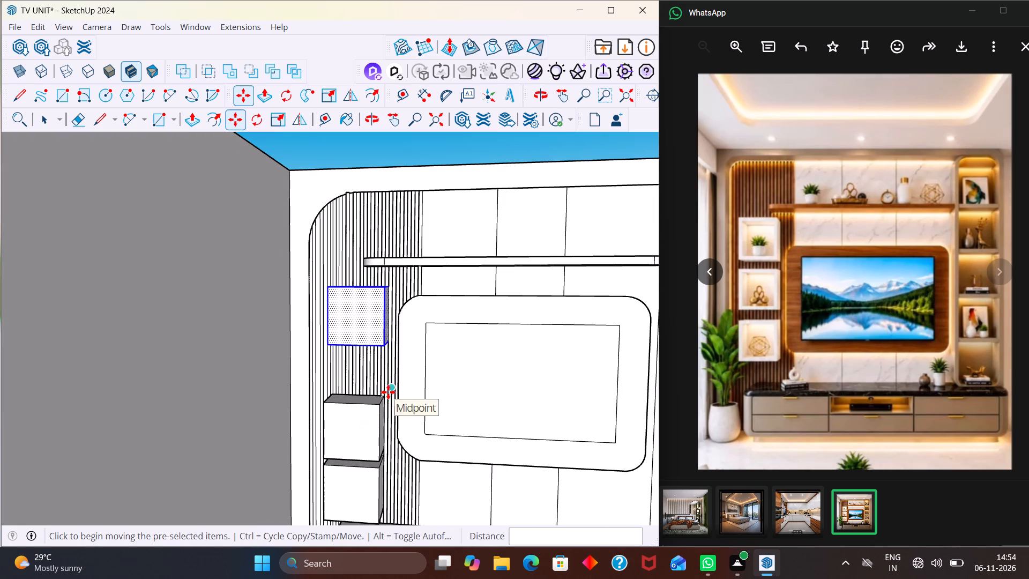
pyautogui.click(383, 393)
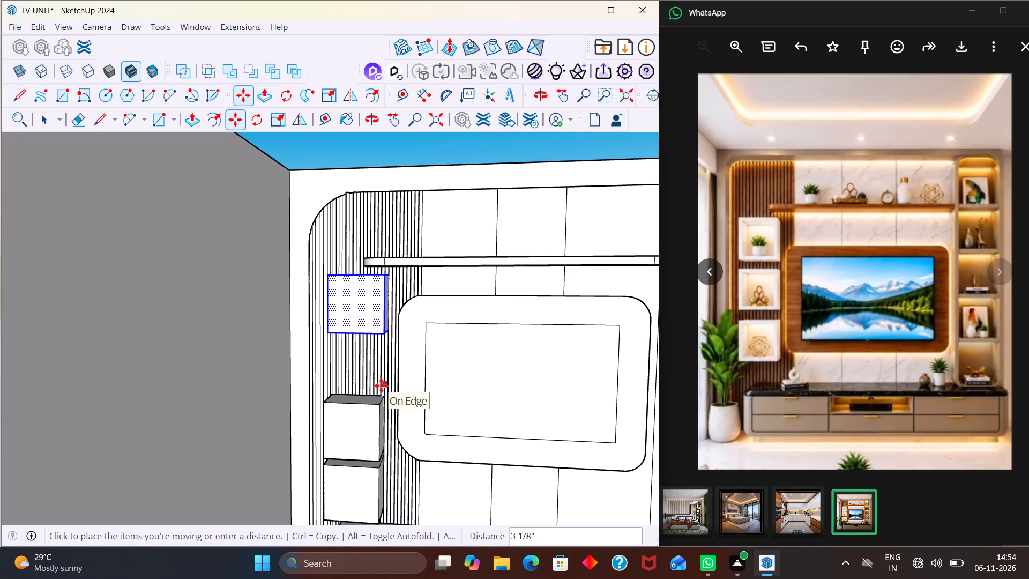
pyautogui.scroll(2, 381, 385)
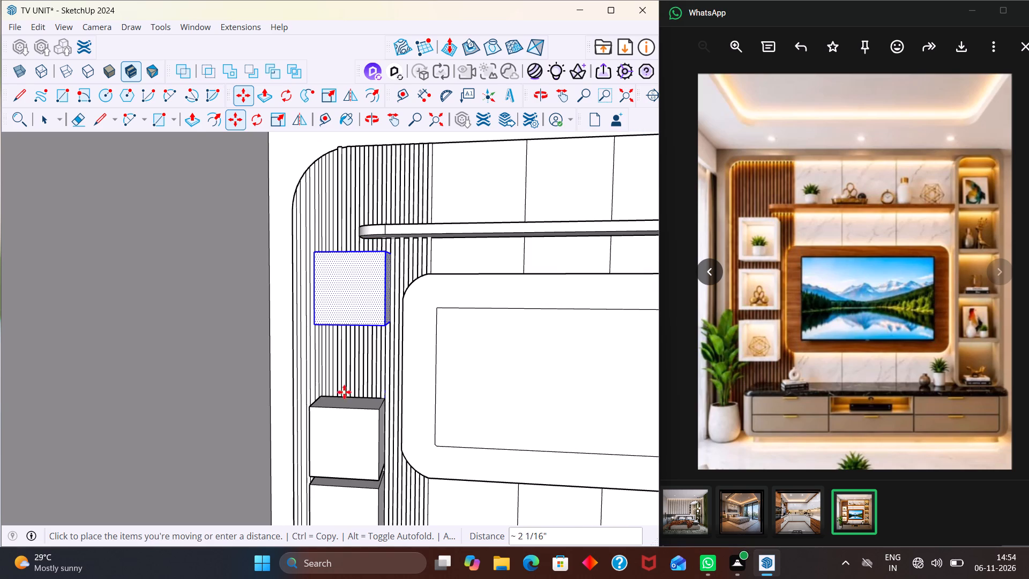
pyautogui.scroll(-3, 359, 392)
pyautogui.moveTo(363, 411); pyautogui.dragTo(334, 454, button='middle')
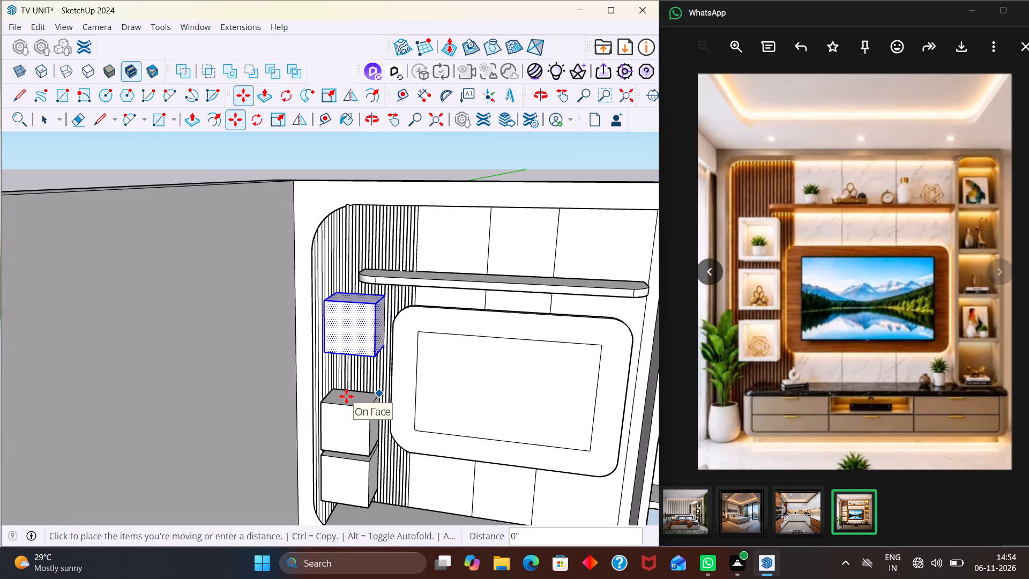
pyautogui.scroll(1, 353, 384)
pyautogui.moveTo(345, 389); pyautogui.dragTo(366, 375, button='middle')
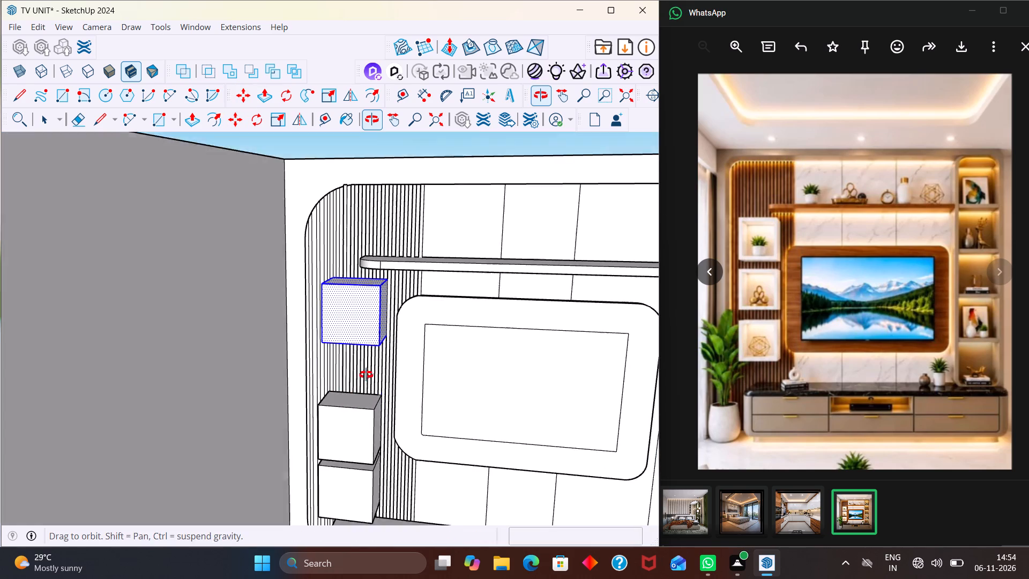
pyautogui.moveTo(366, 375); pyautogui.dragTo(398, 353, button='middle')
pyautogui.scroll(3, 395, 332)
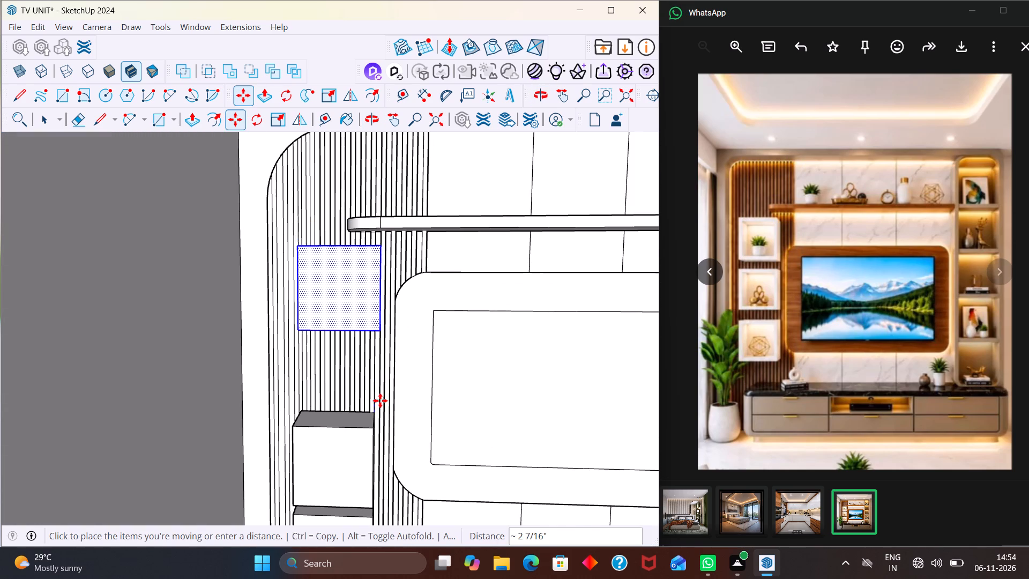
pyautogui.click(380, 400)
pyautogui.scroll(-2, 380, 406)
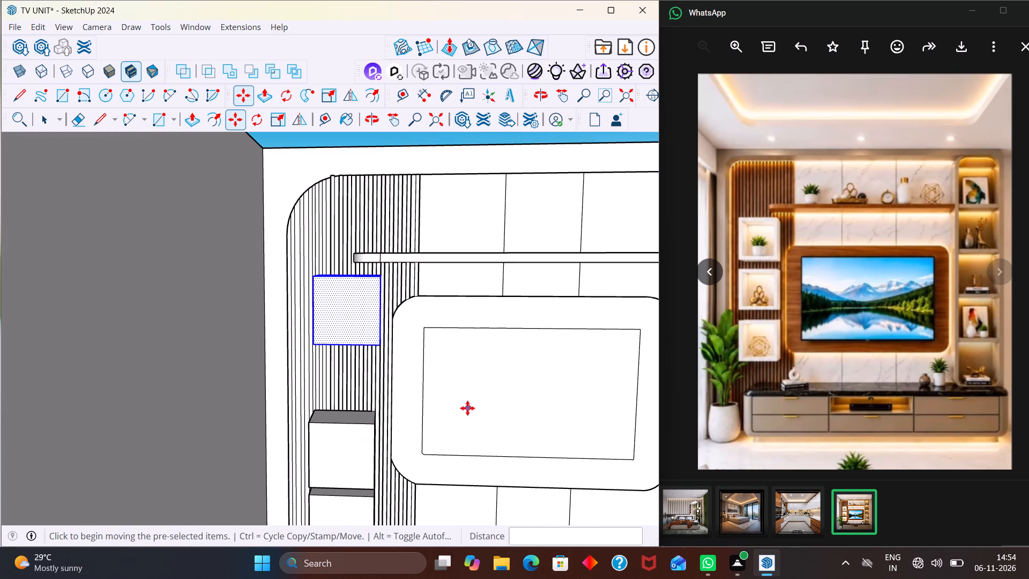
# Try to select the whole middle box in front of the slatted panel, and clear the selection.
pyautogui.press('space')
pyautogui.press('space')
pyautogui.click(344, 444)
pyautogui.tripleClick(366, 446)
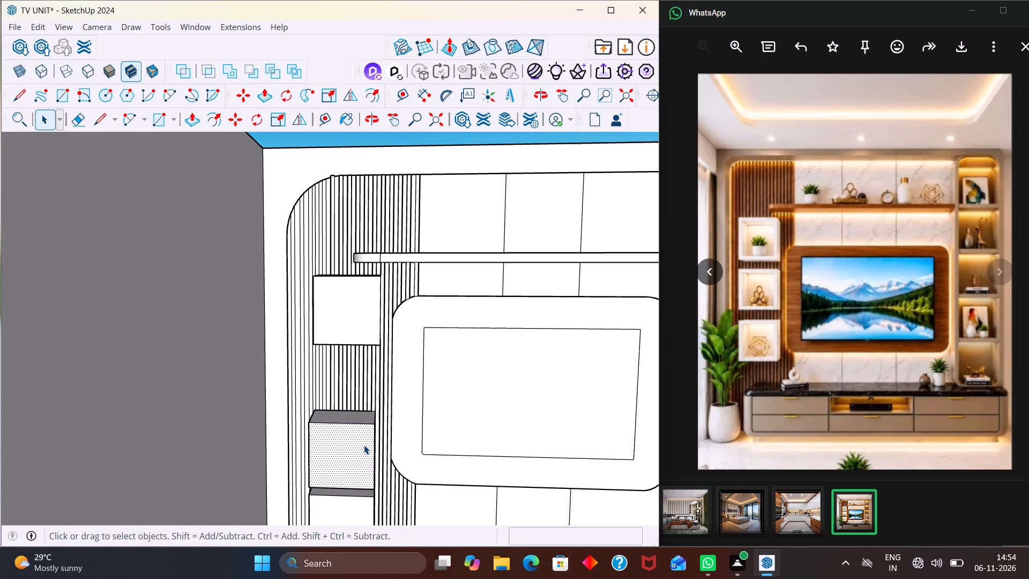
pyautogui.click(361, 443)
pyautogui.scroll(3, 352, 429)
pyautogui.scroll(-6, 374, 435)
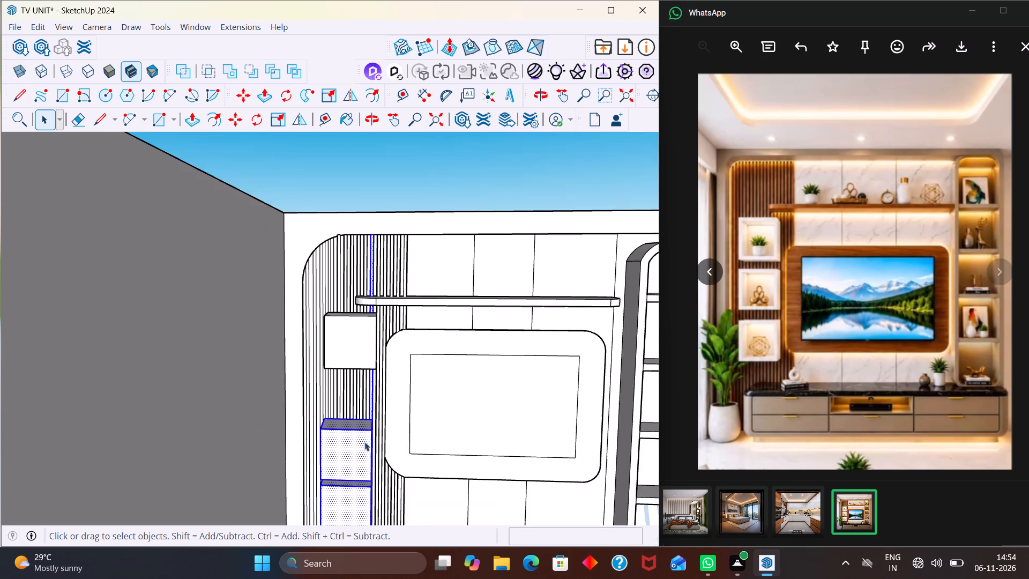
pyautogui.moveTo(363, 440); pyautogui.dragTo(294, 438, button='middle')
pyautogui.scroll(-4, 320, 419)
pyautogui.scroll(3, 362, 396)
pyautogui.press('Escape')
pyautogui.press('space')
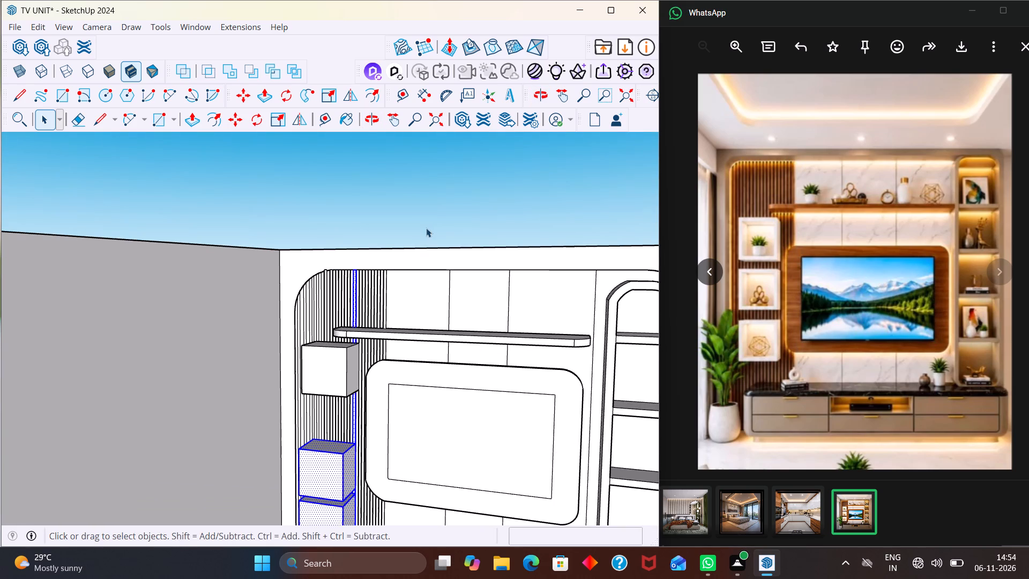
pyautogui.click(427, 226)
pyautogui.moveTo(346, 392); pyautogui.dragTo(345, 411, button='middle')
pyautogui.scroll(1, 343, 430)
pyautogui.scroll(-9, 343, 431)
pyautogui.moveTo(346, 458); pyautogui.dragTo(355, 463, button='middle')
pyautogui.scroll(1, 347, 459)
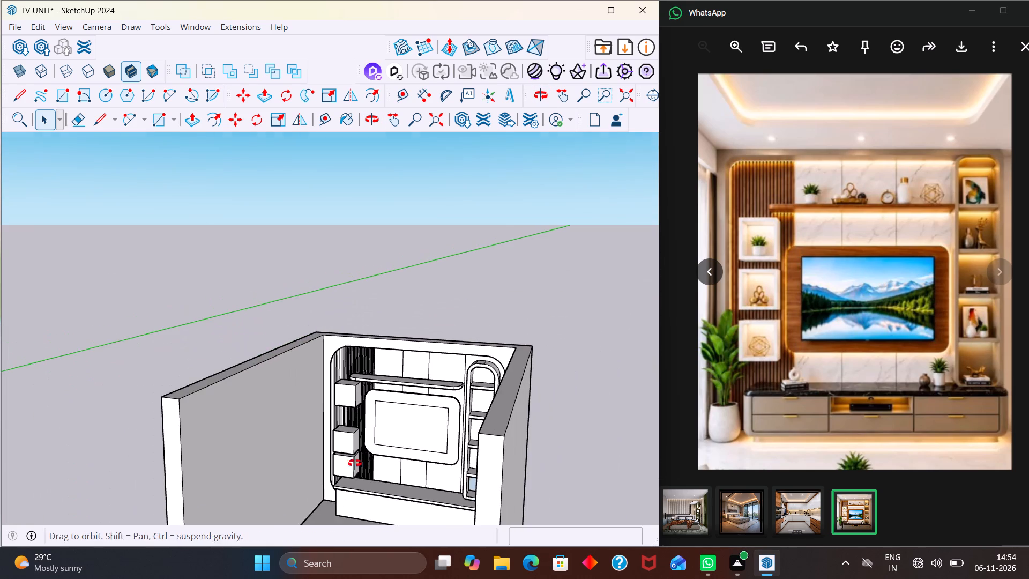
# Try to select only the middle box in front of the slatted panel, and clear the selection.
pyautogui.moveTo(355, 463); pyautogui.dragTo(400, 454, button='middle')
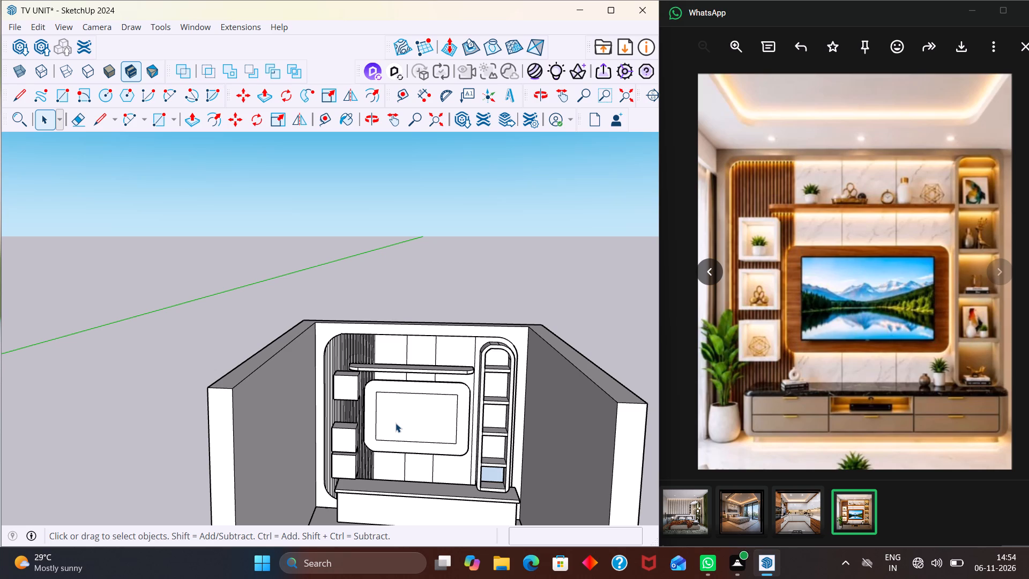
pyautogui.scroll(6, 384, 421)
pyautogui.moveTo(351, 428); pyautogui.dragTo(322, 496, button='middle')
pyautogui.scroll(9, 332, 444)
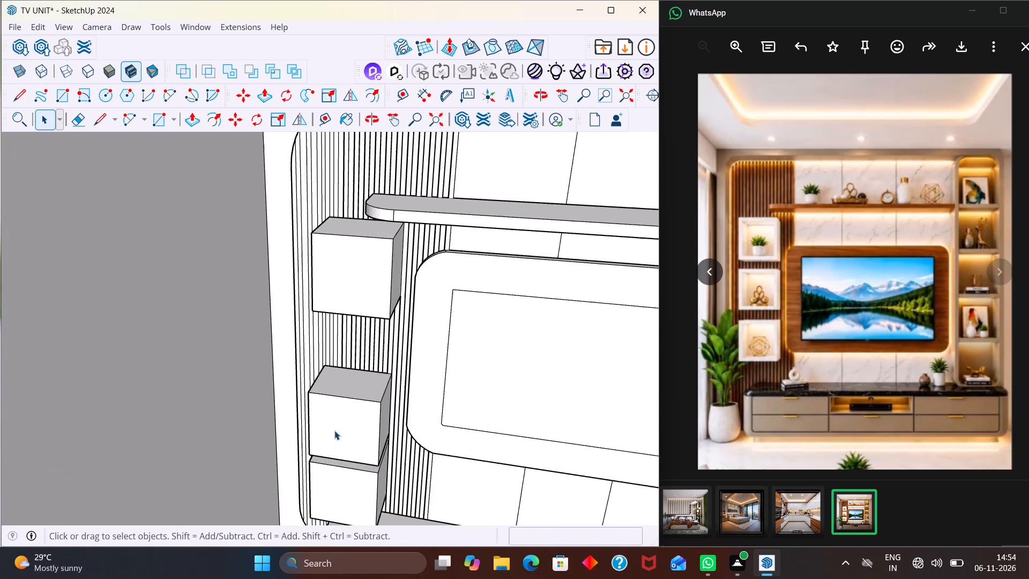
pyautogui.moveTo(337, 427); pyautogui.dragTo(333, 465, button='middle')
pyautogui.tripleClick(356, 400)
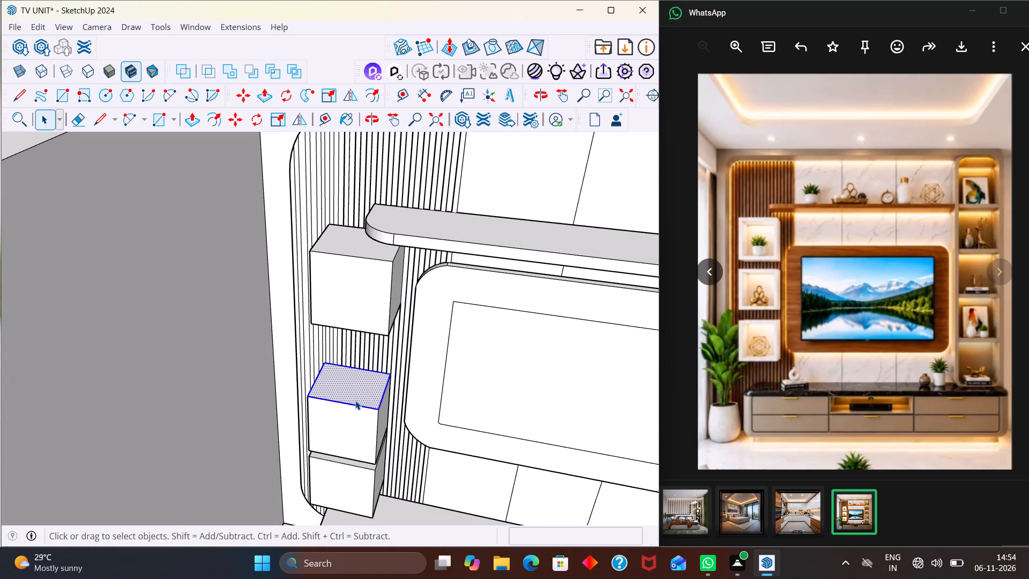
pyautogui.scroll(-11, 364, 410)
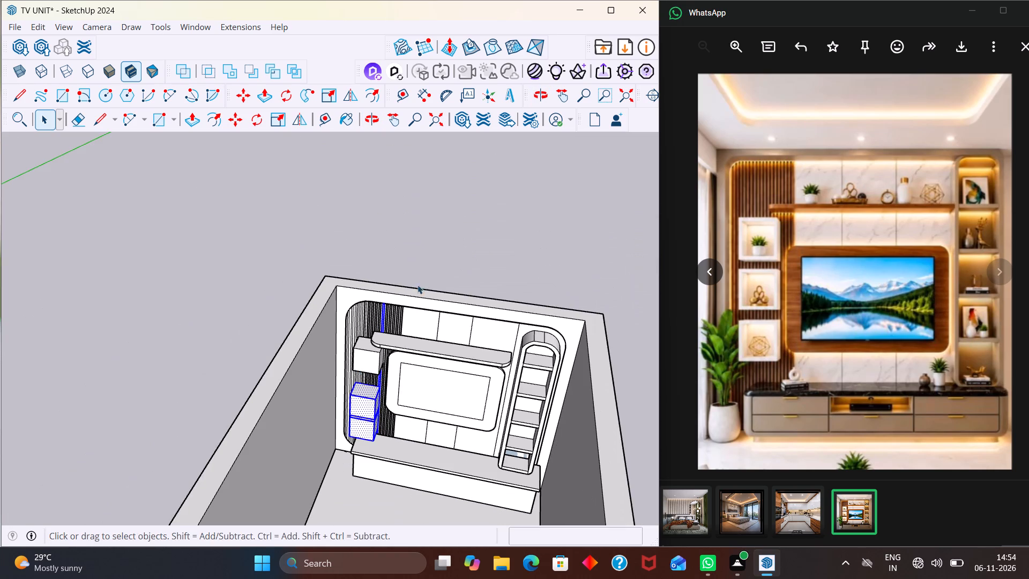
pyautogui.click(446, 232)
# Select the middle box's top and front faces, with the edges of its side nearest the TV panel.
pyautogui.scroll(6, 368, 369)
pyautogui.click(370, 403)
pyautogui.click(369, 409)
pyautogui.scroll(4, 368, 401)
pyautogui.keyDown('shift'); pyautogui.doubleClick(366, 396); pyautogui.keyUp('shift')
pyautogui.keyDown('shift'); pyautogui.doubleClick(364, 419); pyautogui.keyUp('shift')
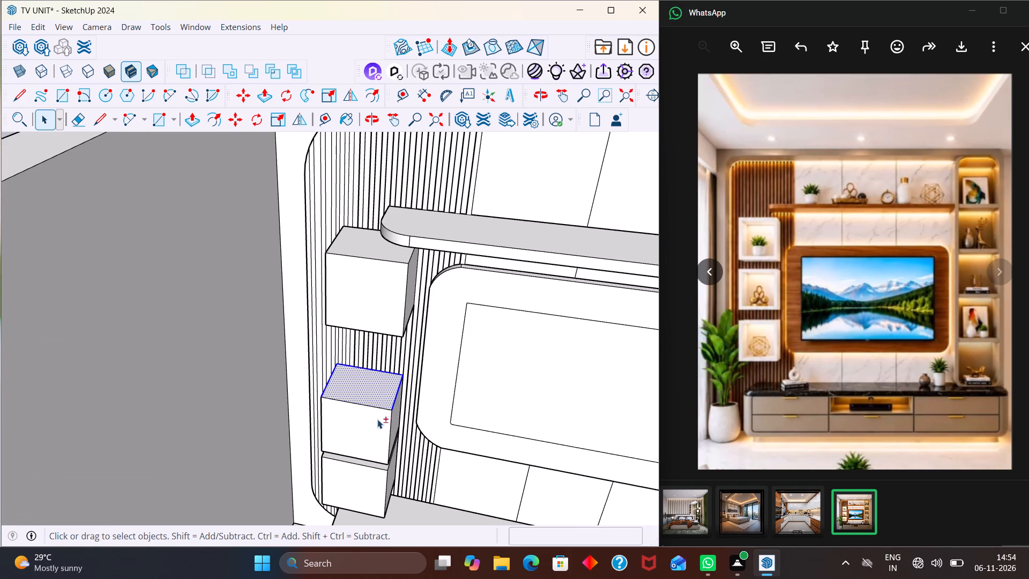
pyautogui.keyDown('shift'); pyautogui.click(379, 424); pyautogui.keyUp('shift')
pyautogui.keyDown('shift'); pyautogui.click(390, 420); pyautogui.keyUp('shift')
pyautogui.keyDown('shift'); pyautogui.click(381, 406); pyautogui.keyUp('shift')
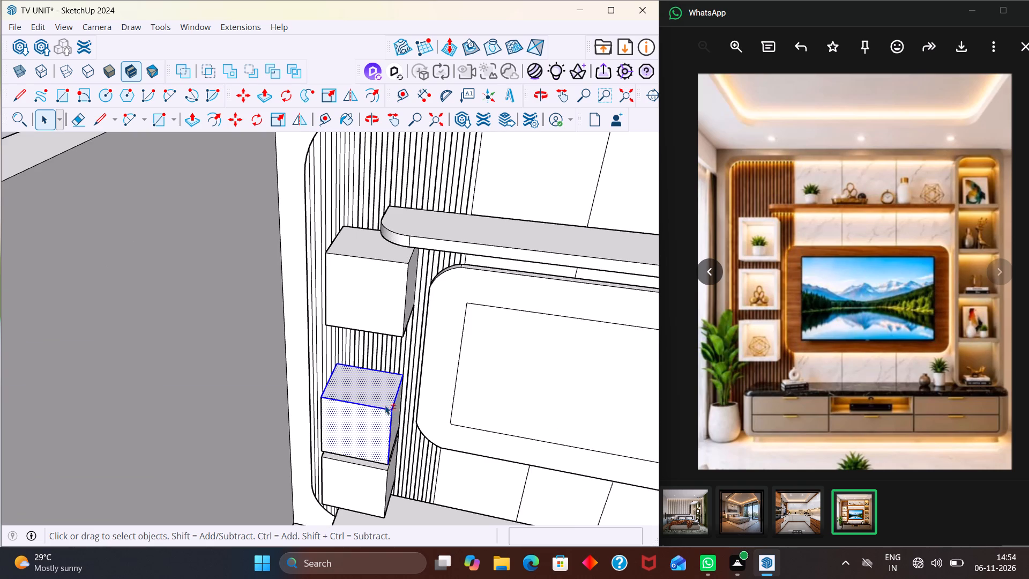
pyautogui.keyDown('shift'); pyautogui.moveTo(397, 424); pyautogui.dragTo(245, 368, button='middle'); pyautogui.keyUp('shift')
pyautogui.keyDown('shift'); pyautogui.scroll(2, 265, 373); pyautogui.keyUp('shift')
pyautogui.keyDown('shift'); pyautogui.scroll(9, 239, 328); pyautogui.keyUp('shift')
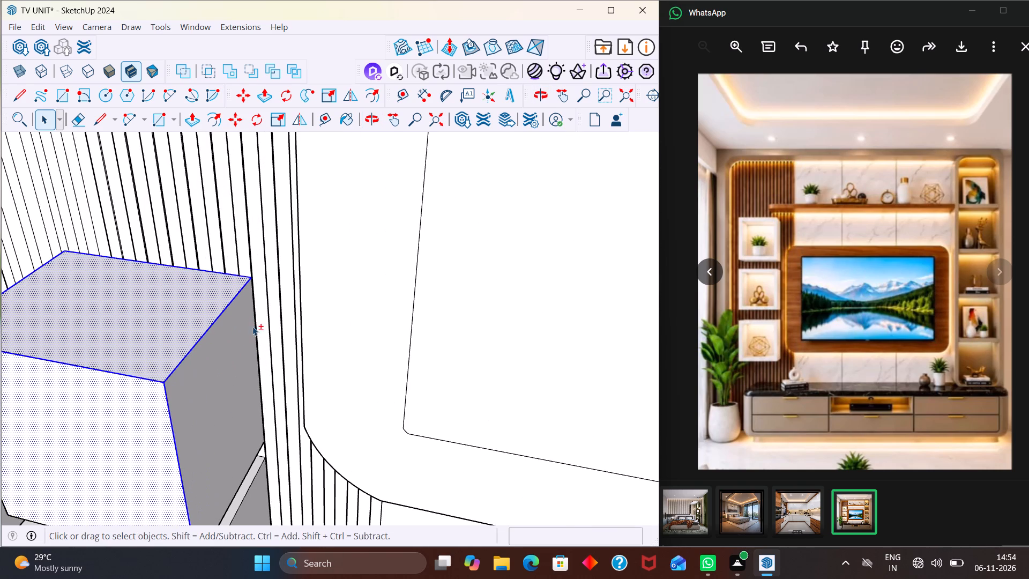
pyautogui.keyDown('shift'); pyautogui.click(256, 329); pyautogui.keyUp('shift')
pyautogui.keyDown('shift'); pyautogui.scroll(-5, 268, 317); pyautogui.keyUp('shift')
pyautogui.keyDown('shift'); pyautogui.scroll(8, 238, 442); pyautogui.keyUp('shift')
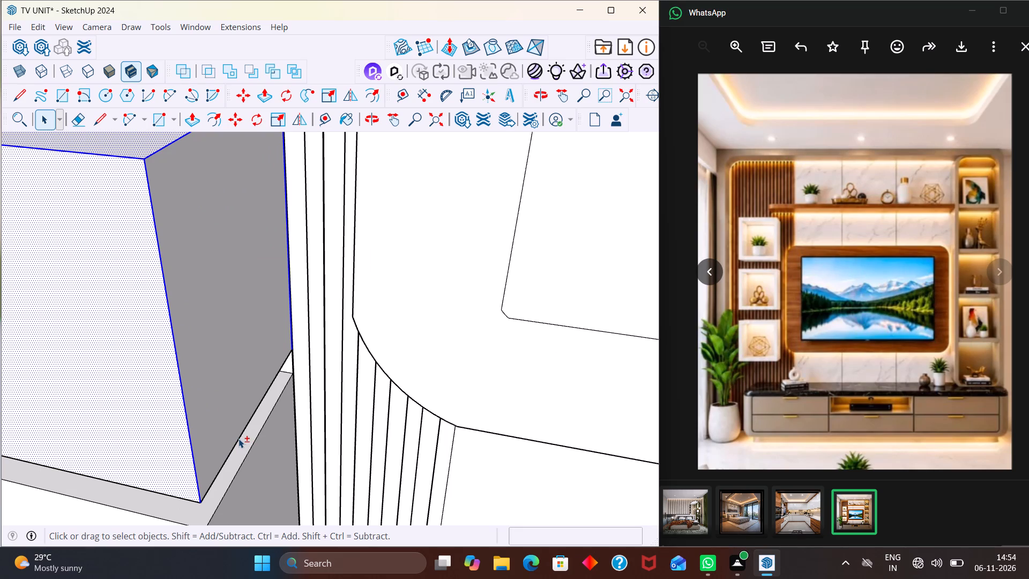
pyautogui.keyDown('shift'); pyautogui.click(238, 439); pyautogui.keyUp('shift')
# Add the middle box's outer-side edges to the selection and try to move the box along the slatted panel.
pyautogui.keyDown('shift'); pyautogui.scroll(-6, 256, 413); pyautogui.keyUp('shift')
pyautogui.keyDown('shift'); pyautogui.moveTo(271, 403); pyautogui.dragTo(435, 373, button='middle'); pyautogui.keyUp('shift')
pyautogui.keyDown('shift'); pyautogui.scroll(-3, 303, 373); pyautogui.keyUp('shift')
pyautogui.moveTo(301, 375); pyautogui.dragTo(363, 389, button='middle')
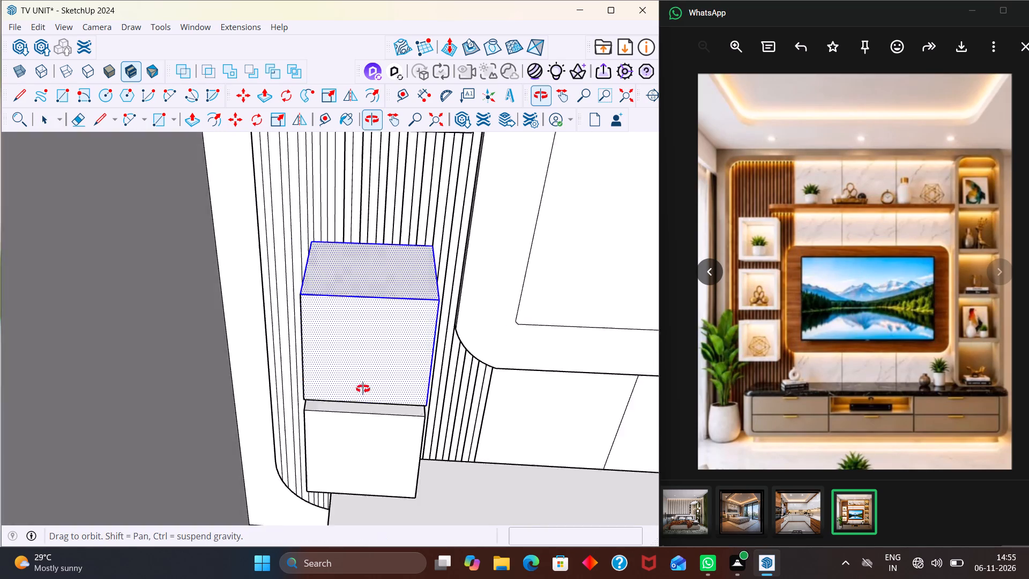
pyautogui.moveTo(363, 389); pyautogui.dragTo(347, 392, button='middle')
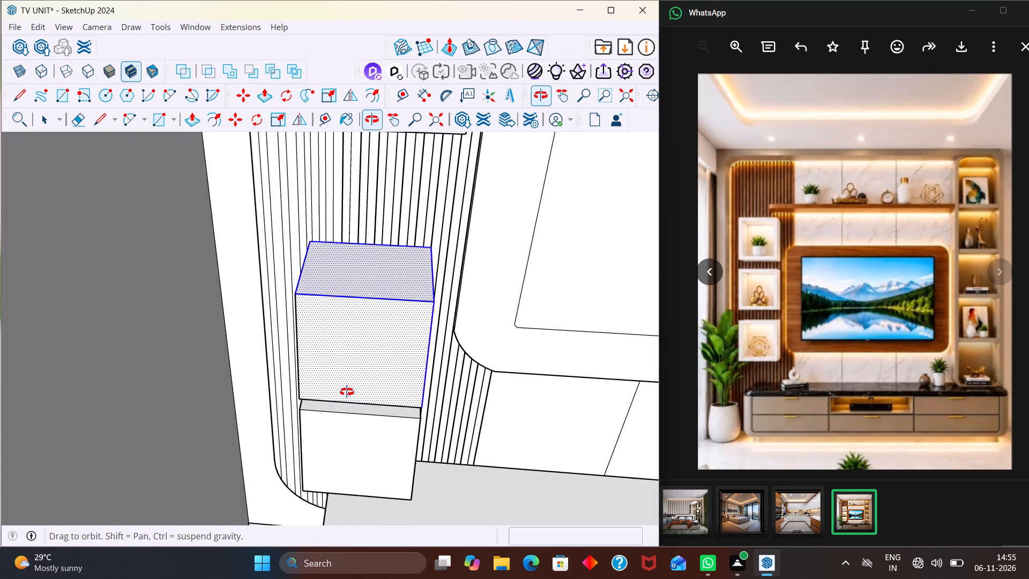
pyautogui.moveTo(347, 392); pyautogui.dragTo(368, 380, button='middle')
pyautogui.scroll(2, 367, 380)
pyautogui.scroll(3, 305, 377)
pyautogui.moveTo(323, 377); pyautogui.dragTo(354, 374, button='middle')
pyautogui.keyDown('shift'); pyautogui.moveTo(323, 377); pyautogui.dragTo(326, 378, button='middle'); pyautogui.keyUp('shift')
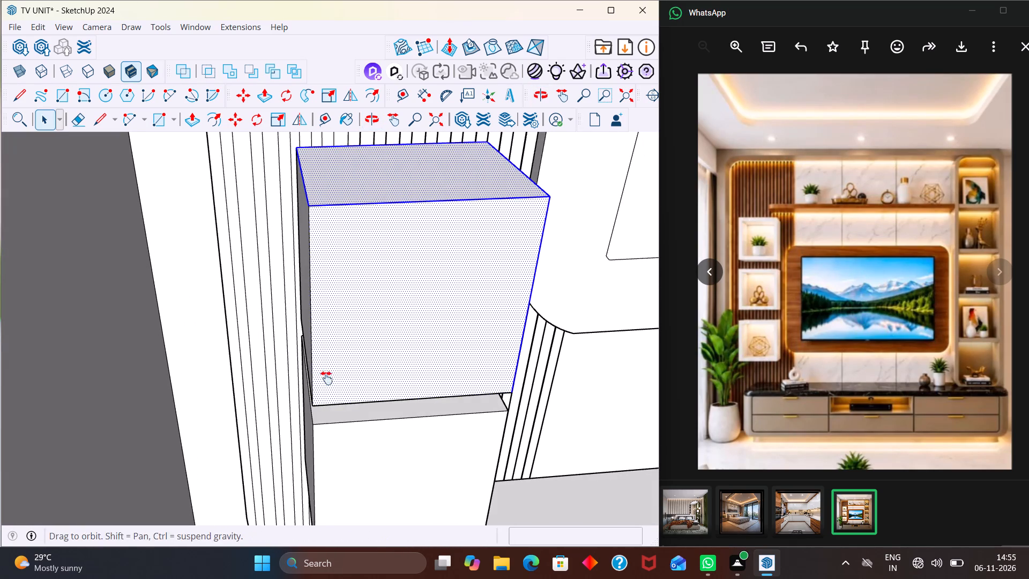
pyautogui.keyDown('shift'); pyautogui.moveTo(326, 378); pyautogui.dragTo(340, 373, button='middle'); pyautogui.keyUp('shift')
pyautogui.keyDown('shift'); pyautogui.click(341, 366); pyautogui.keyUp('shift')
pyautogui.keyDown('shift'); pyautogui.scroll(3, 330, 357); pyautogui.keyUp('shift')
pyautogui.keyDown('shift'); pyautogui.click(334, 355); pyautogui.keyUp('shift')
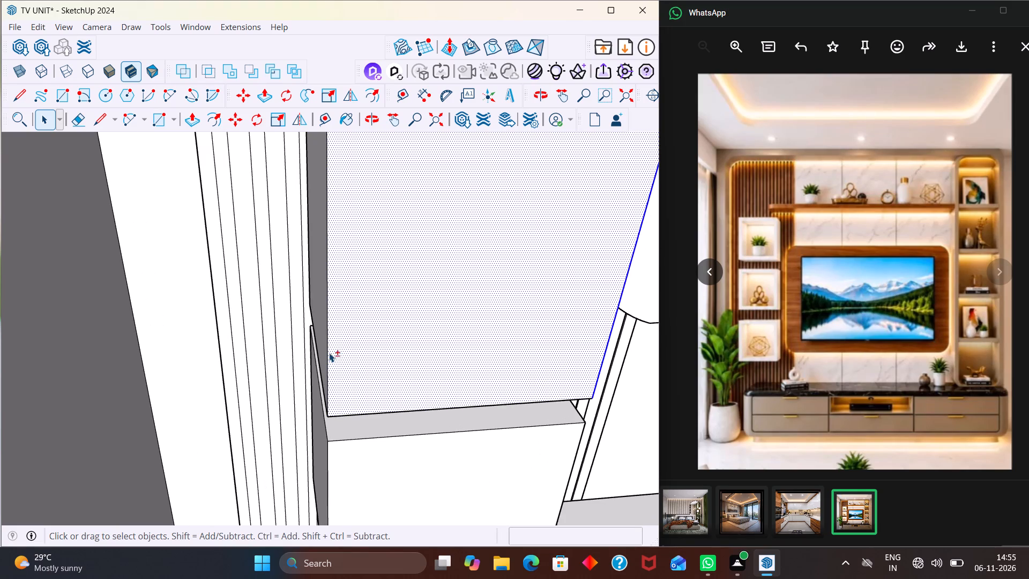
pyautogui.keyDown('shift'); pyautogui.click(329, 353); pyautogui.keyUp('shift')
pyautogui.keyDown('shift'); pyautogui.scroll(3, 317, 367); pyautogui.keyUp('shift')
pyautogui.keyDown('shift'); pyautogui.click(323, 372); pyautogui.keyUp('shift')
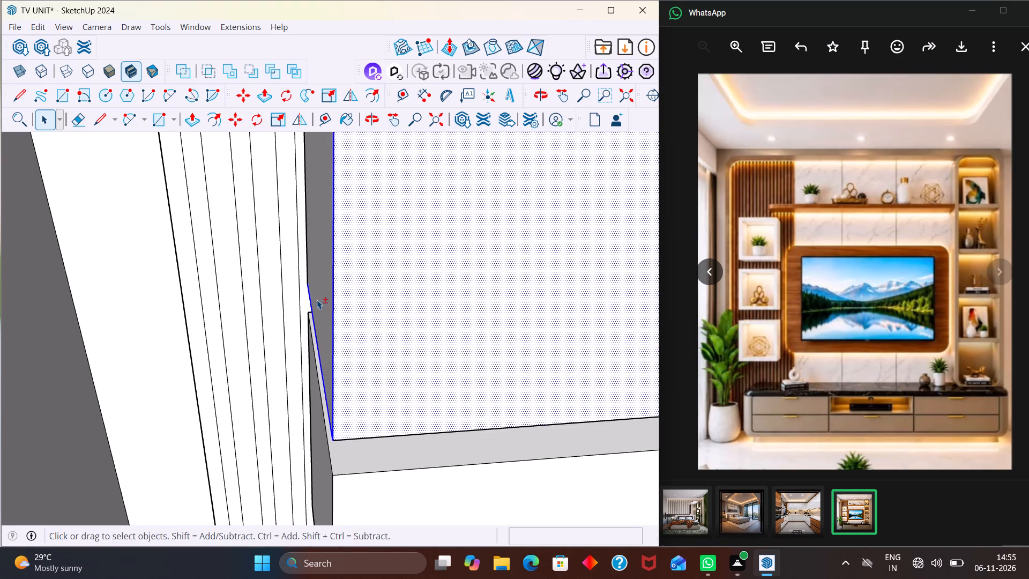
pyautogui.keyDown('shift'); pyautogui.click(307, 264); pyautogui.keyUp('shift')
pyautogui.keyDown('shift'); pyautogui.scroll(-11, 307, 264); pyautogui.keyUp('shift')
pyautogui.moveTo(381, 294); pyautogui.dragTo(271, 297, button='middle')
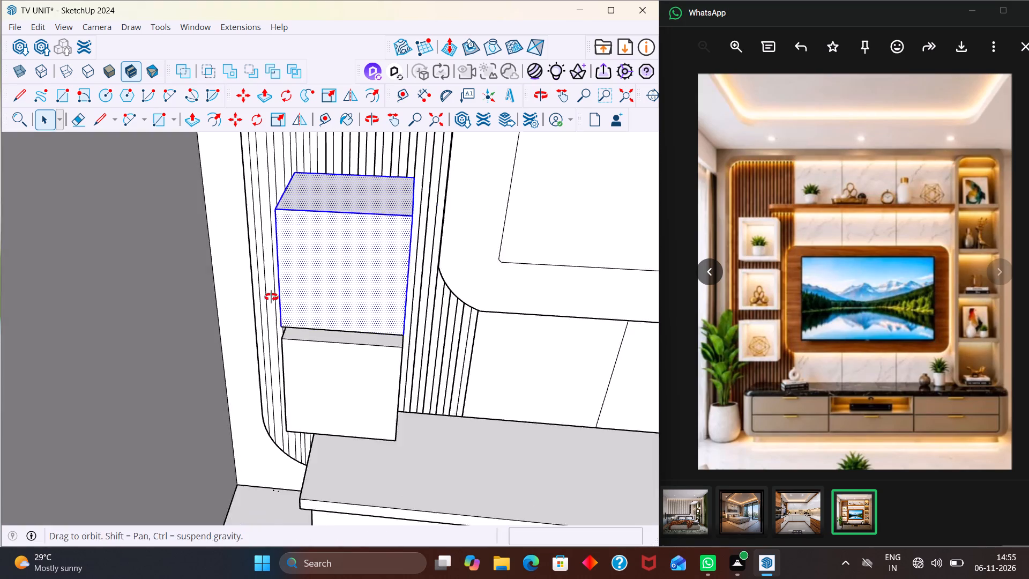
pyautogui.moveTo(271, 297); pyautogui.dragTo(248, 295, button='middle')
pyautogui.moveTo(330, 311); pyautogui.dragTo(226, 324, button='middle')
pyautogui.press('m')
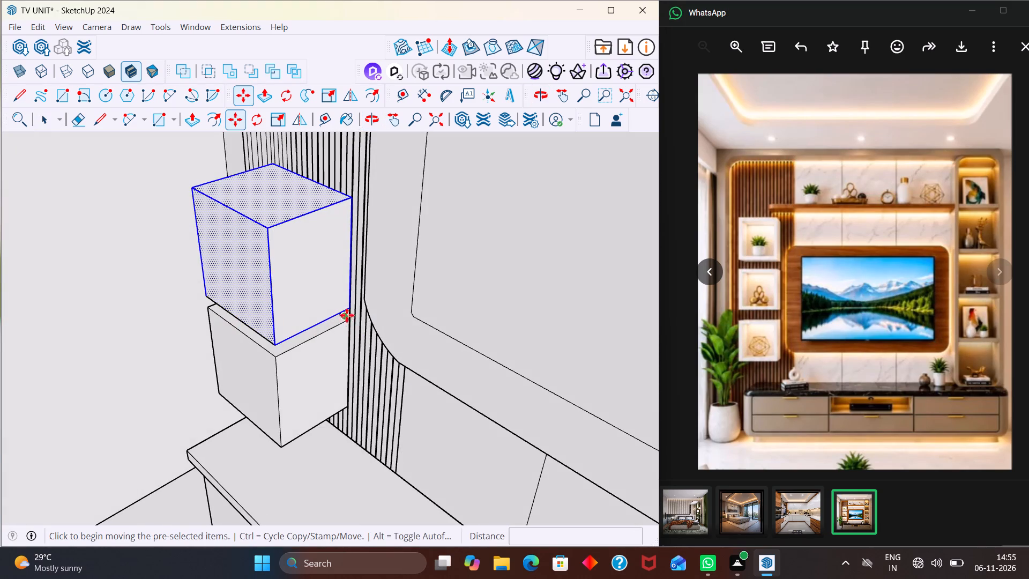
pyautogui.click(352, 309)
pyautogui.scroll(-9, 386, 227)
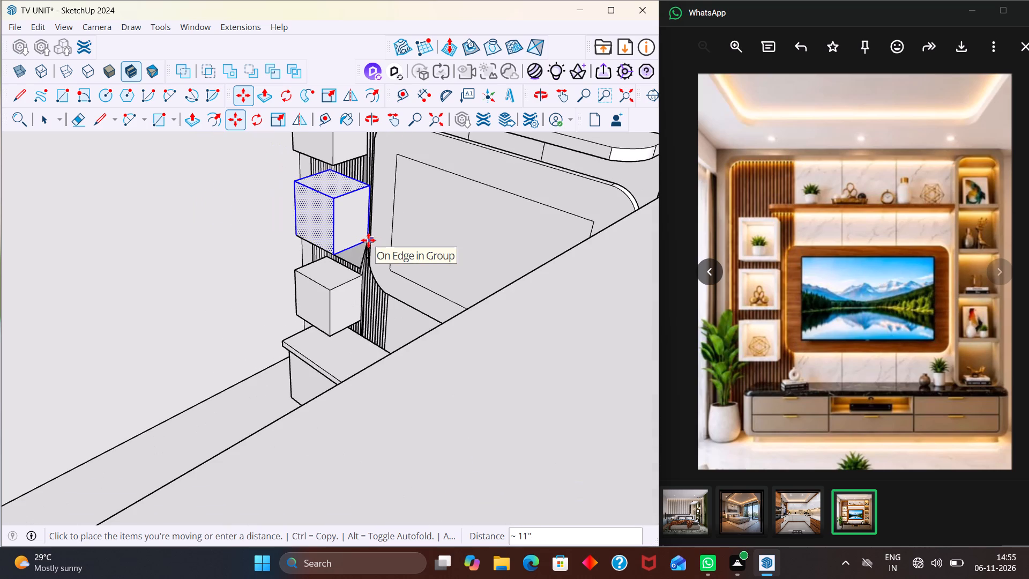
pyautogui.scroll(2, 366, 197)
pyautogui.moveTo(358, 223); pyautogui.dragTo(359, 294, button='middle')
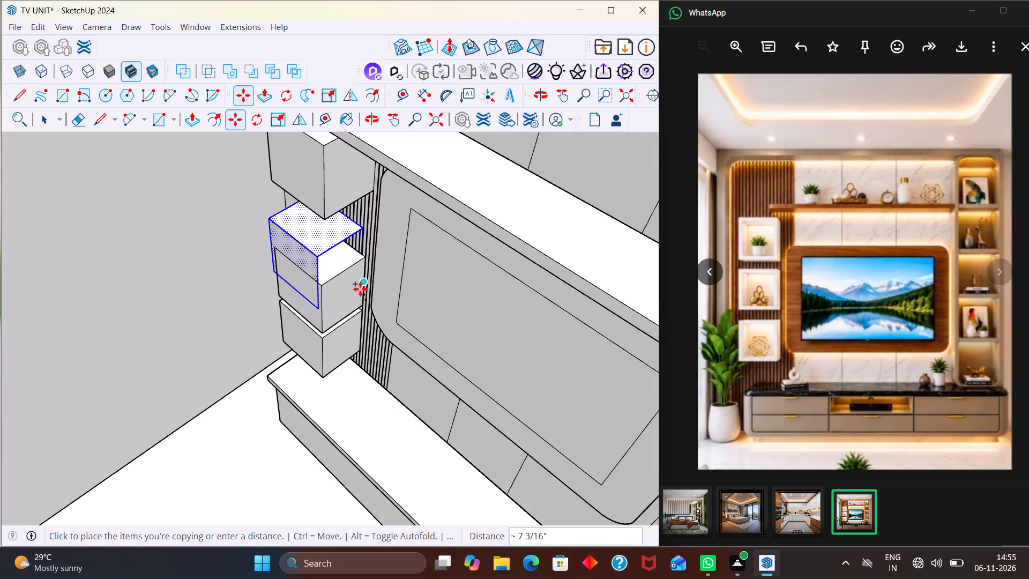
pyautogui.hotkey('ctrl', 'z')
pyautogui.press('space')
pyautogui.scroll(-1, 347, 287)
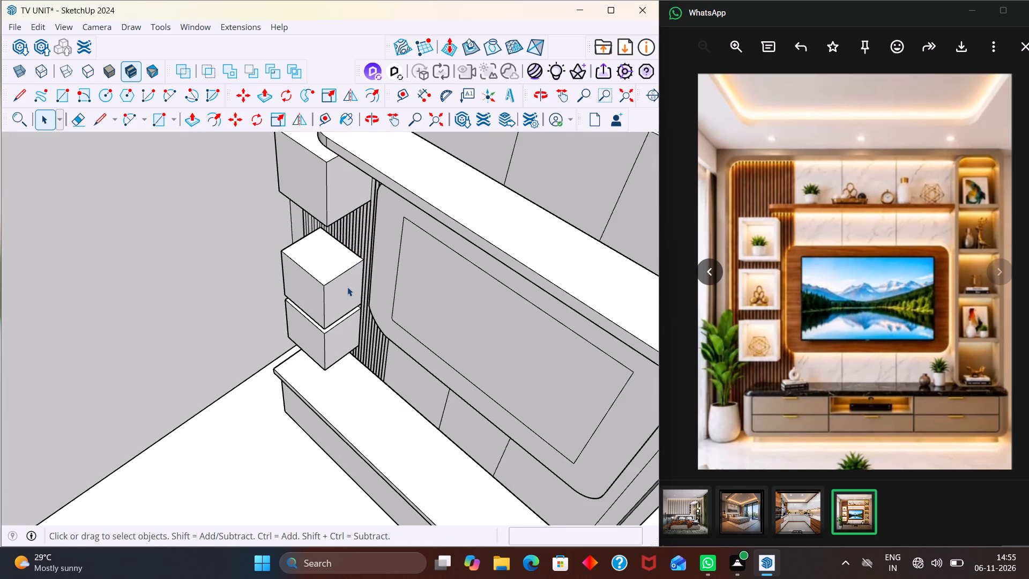
# Delete the middle box's front, TV-side and top faces, along with its exposed front and top edges.
pyautogui.moveTo(349, 295); pyautogui.dragTo(361, 261, button='middle')
pyautogui.click(307, 266)
pyautogui.click(307, 268)
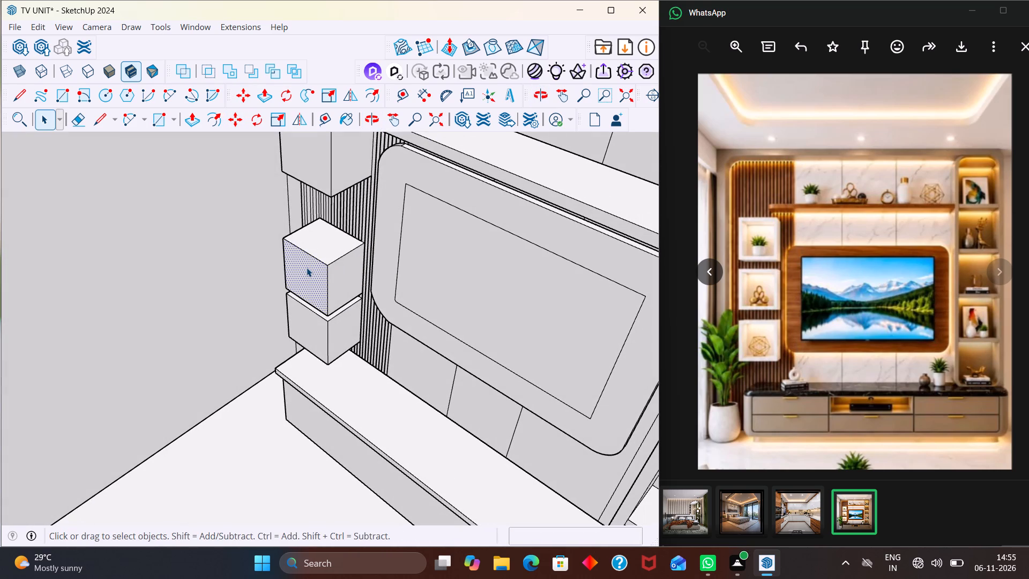
pyautogui.press('Delete')
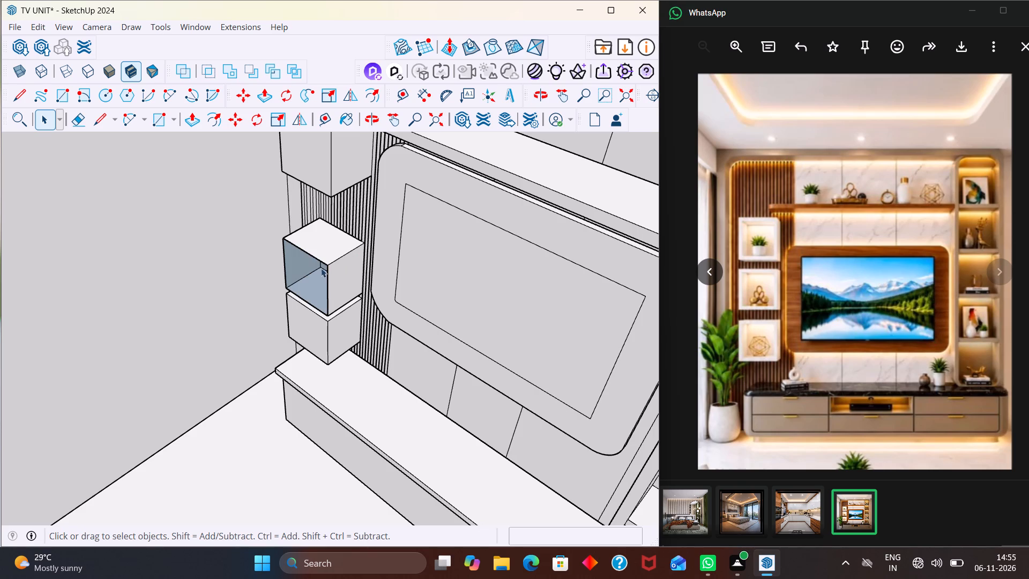
pyautogui.click(339, 267)
pyautogui.press('Delete')
pyautogui.click(329, 254)
pyautogui.press('Delete')
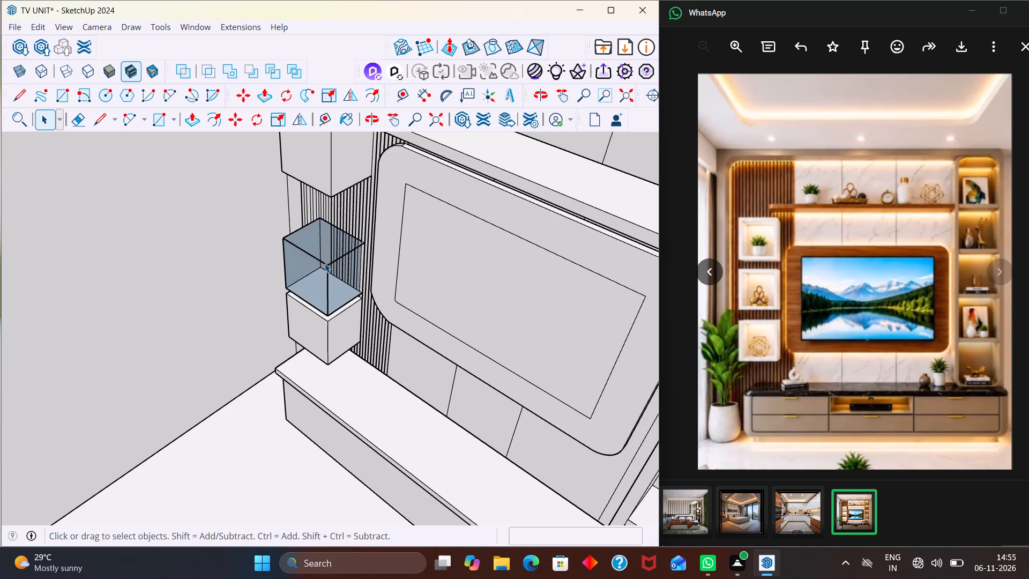
pyautogui.doubleClick(325, 263)
pyautogui.press('Delete')
pyautogui.doubleClick(331, 264)
pyautogui.press('Delete')
pyautogui.doubleClick(326, 295)
pyautogui.press('Delete')
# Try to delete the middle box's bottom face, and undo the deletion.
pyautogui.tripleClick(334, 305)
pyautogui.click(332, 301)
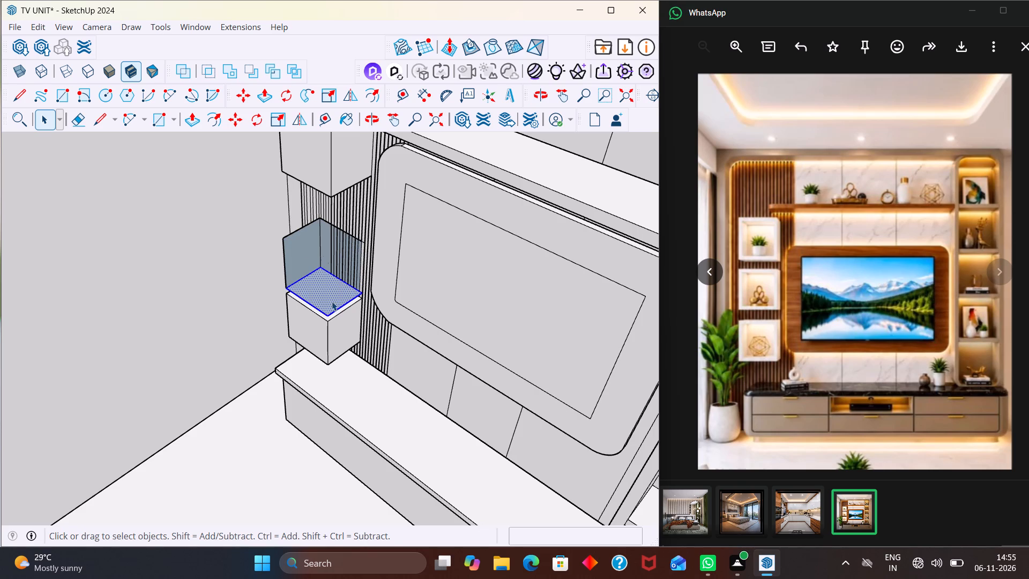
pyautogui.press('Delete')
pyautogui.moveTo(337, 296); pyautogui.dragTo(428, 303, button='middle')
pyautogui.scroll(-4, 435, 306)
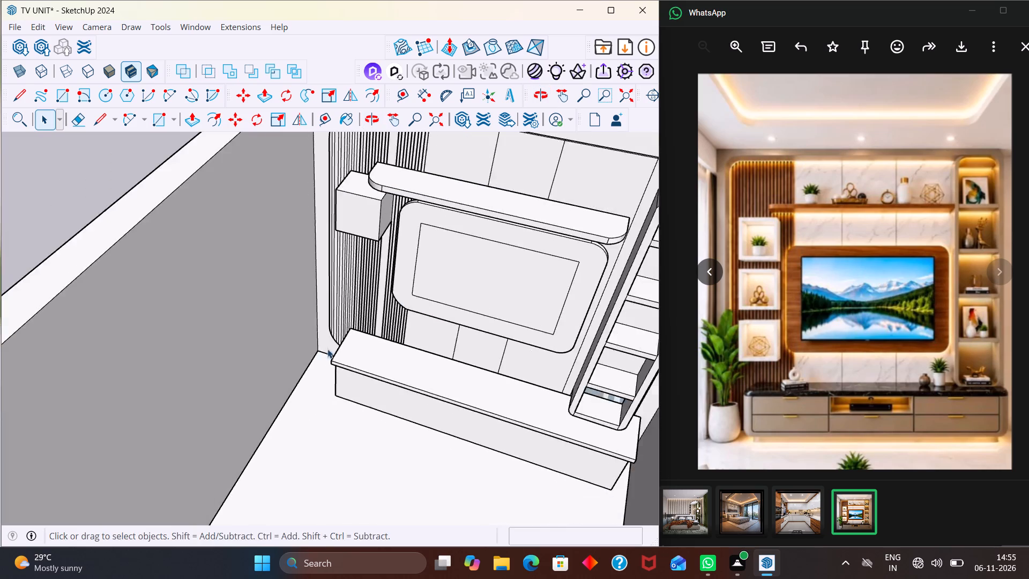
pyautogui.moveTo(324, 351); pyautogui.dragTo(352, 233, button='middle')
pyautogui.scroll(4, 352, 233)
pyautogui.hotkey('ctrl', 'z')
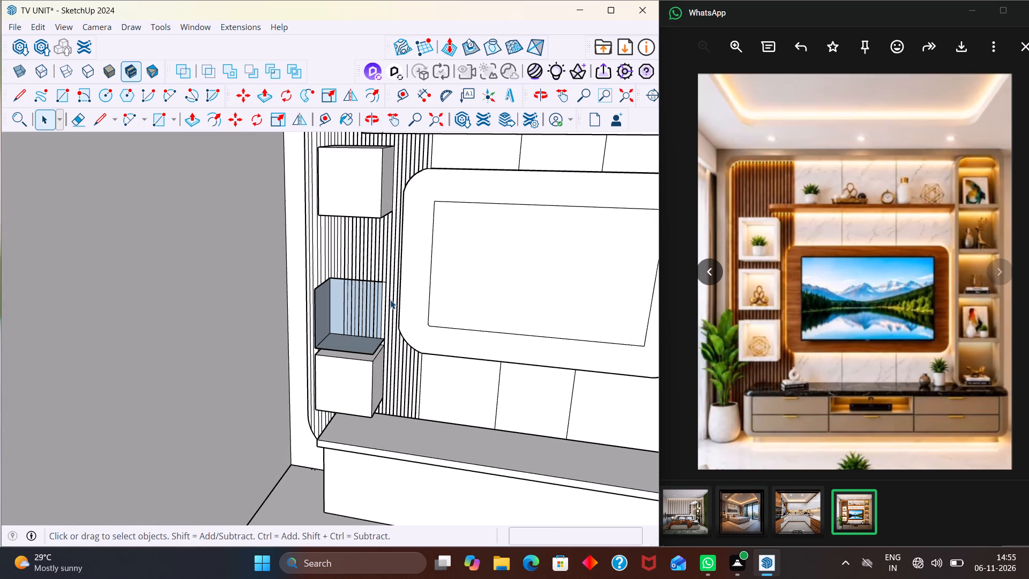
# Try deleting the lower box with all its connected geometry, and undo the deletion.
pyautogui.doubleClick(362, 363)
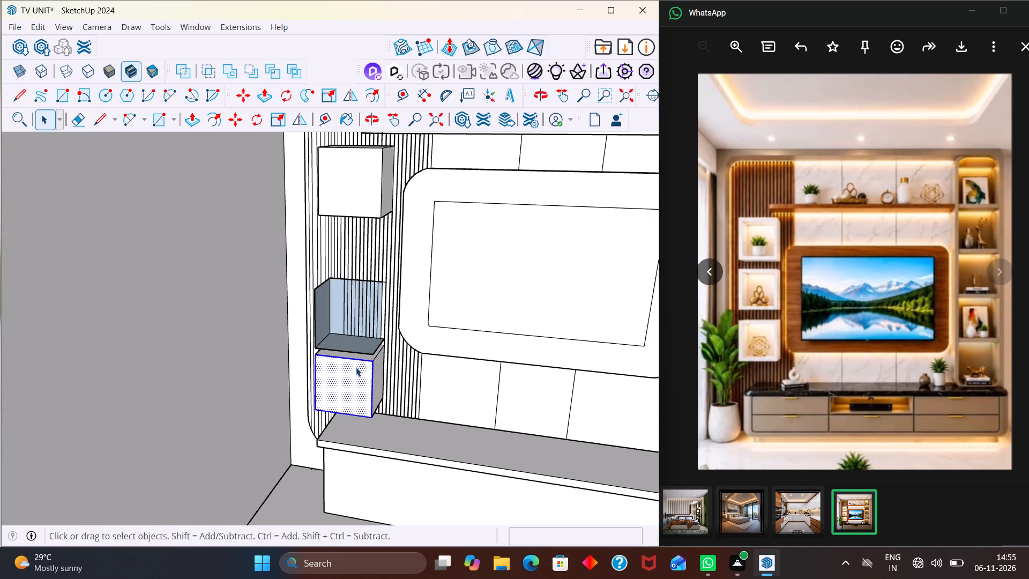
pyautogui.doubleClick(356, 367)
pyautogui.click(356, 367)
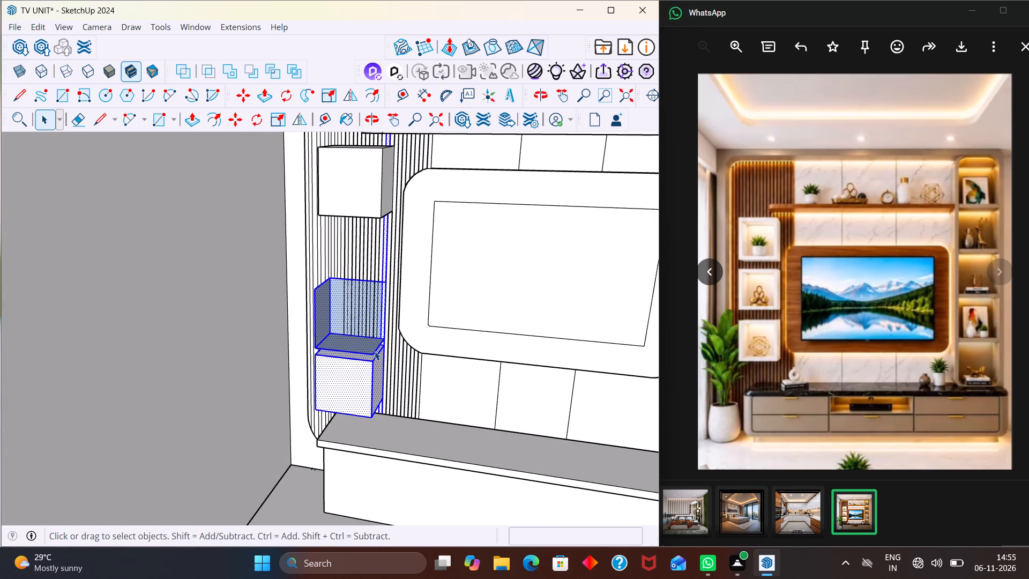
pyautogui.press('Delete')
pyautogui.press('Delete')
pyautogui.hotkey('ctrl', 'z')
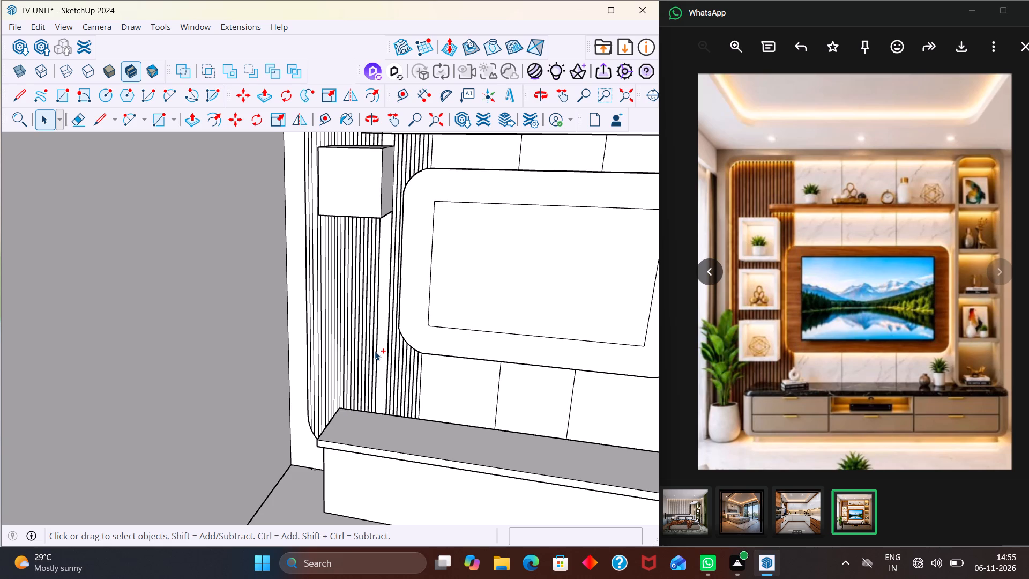
# Delete the middle box's remaining outer side face together with its bounding edges.
pyautogui.scroll(3, 369, 298)
pyautogui.click(318, 303)
pyautogui.tripleClick(299, 307)
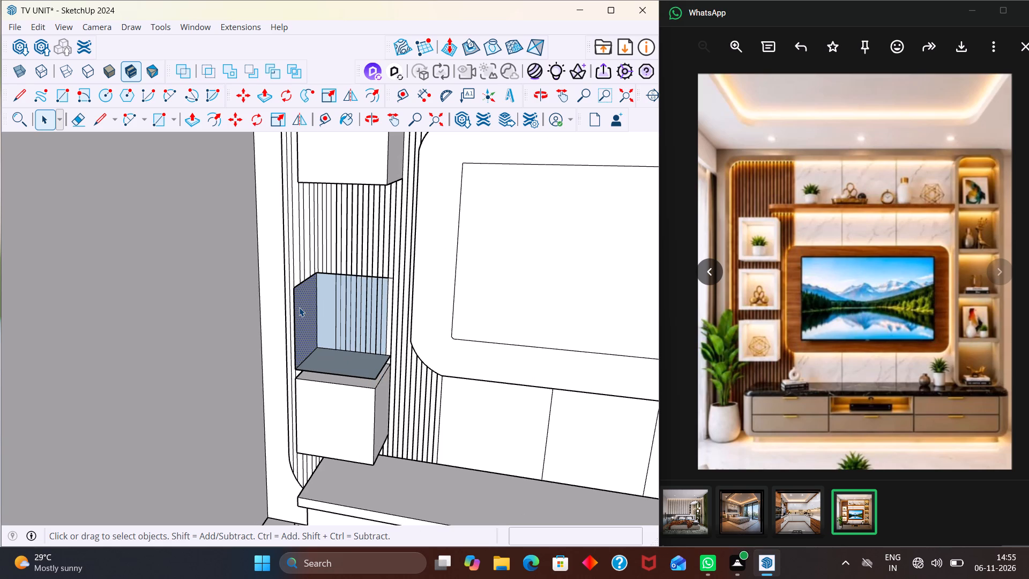
pyautogui.doubleClick(299, 307)
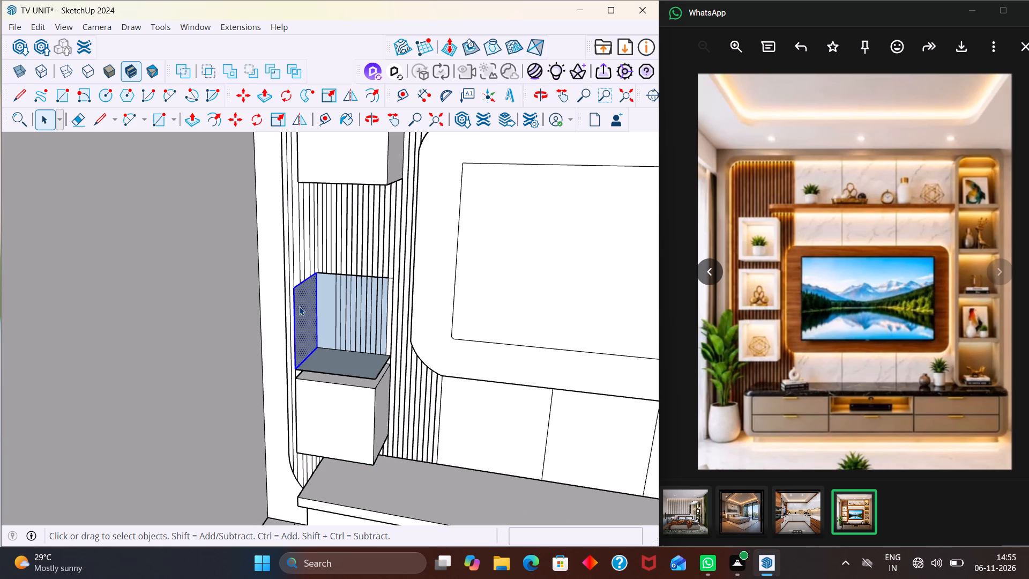
pyautogui.press('Delete')
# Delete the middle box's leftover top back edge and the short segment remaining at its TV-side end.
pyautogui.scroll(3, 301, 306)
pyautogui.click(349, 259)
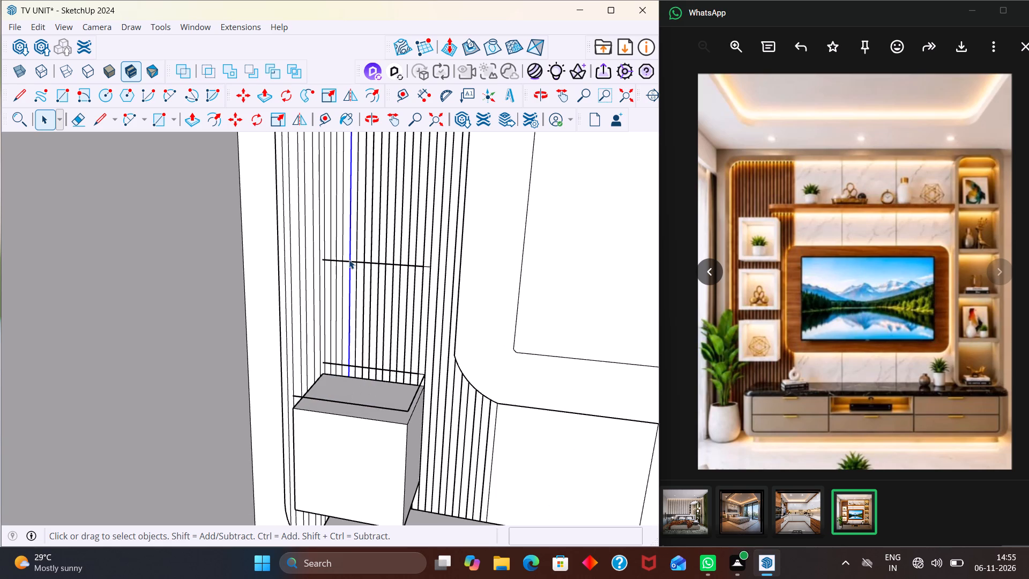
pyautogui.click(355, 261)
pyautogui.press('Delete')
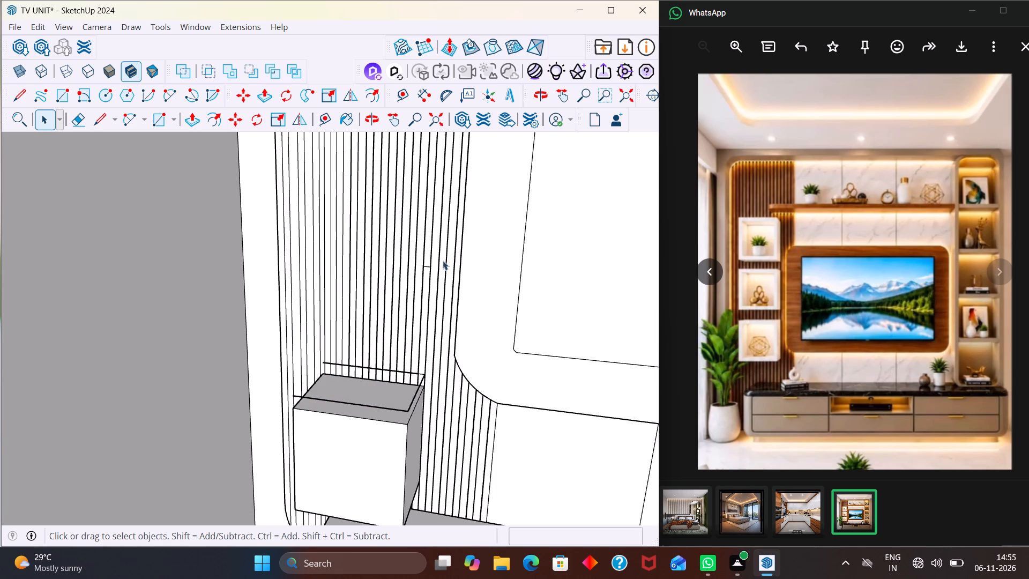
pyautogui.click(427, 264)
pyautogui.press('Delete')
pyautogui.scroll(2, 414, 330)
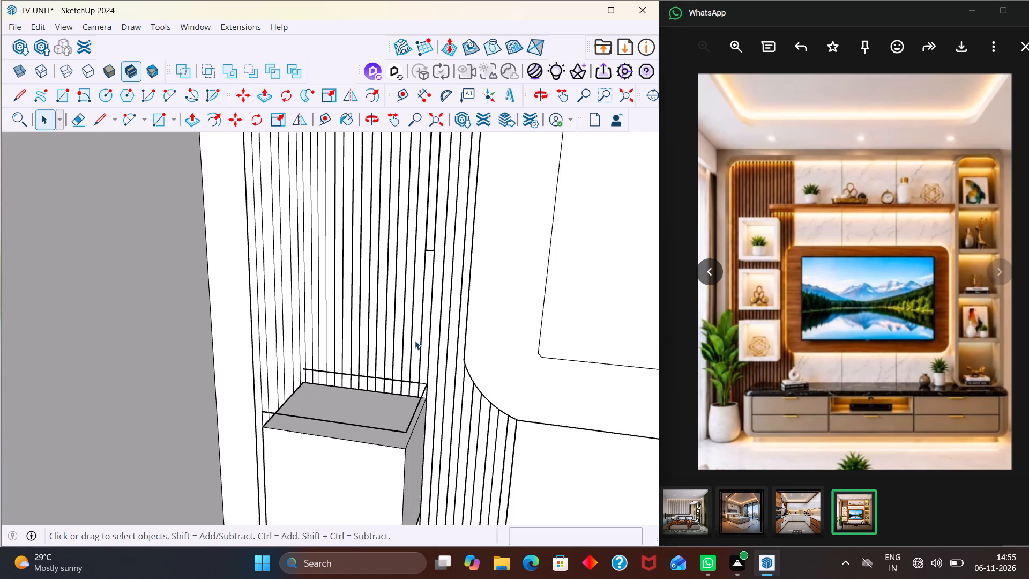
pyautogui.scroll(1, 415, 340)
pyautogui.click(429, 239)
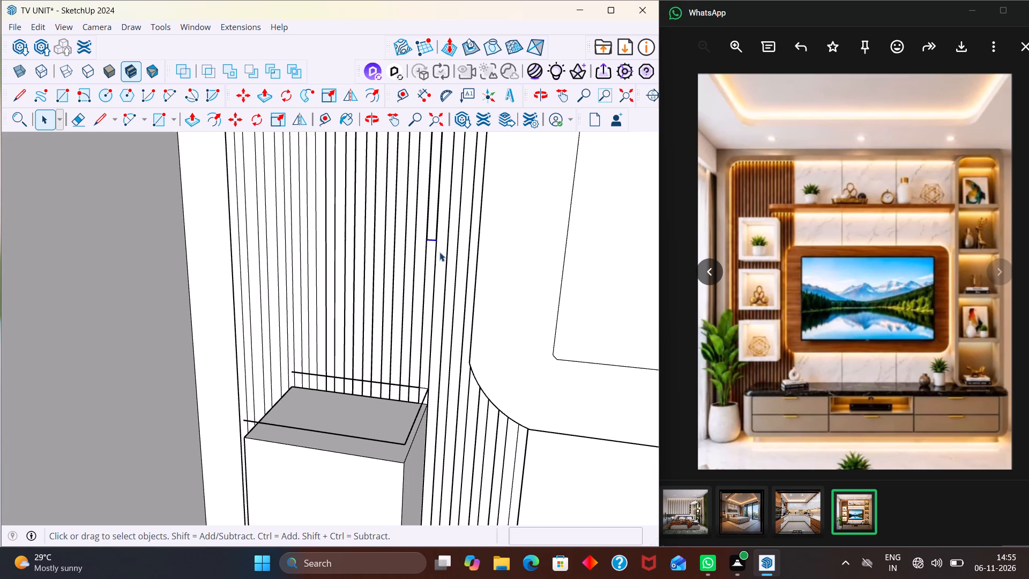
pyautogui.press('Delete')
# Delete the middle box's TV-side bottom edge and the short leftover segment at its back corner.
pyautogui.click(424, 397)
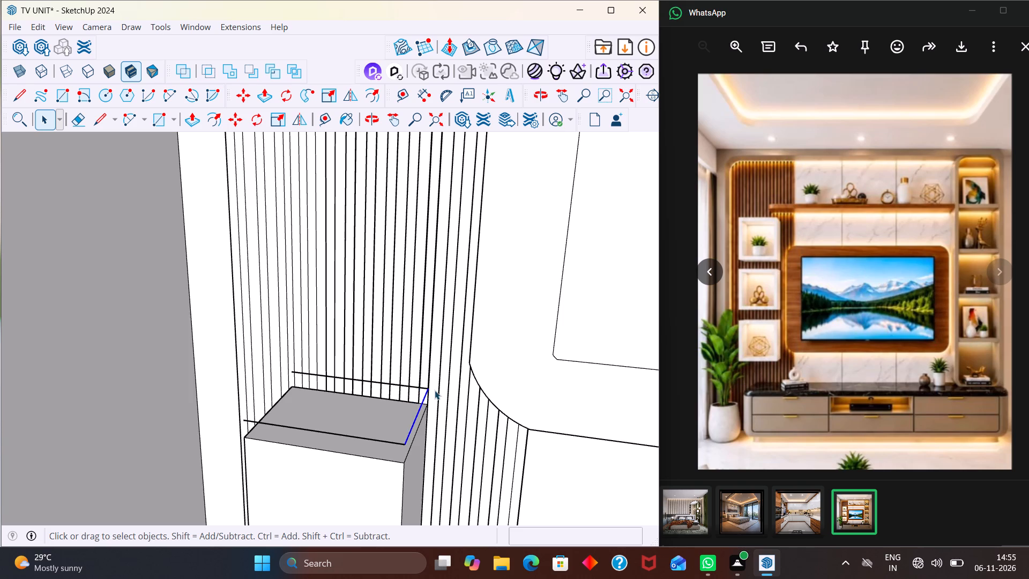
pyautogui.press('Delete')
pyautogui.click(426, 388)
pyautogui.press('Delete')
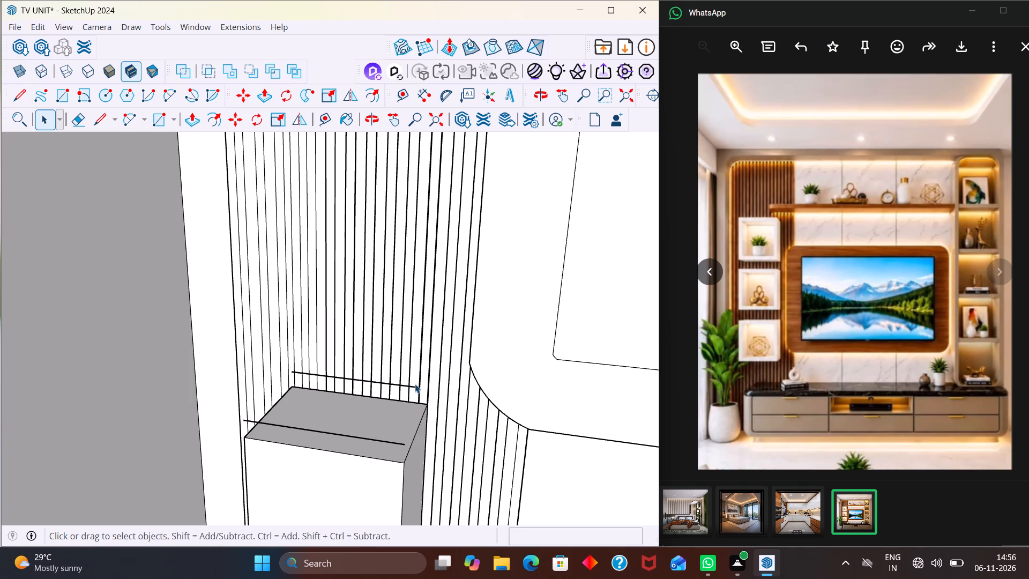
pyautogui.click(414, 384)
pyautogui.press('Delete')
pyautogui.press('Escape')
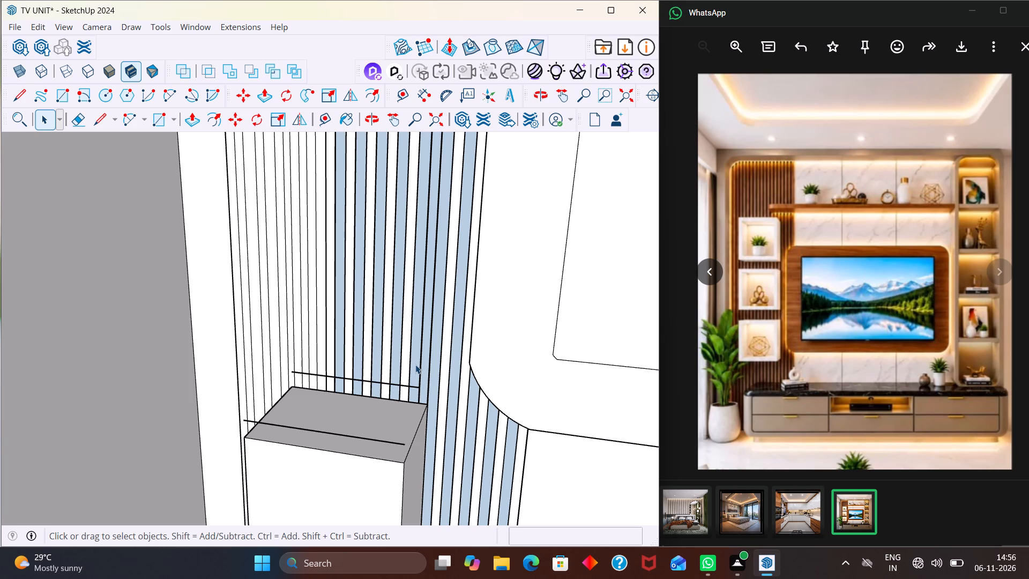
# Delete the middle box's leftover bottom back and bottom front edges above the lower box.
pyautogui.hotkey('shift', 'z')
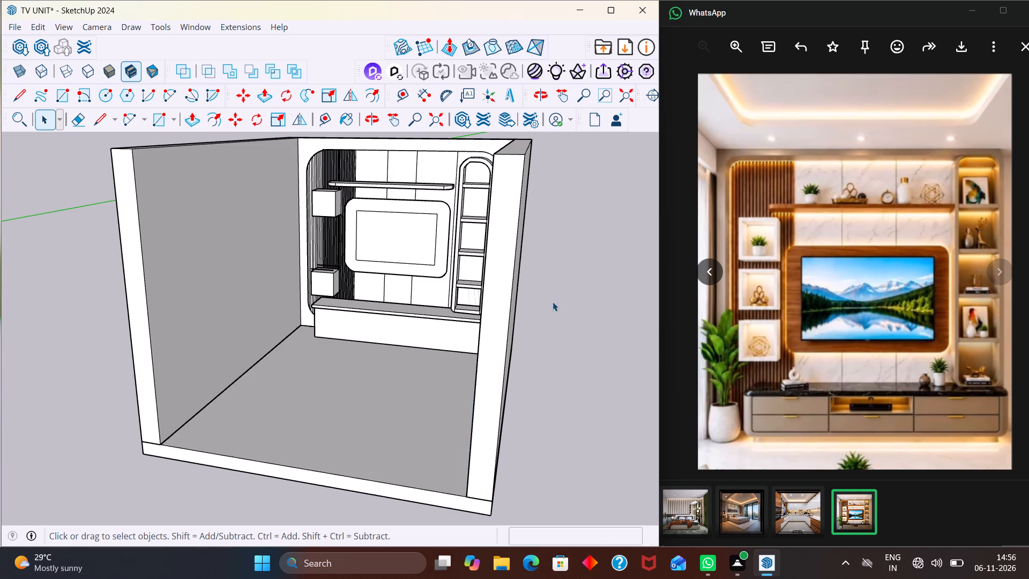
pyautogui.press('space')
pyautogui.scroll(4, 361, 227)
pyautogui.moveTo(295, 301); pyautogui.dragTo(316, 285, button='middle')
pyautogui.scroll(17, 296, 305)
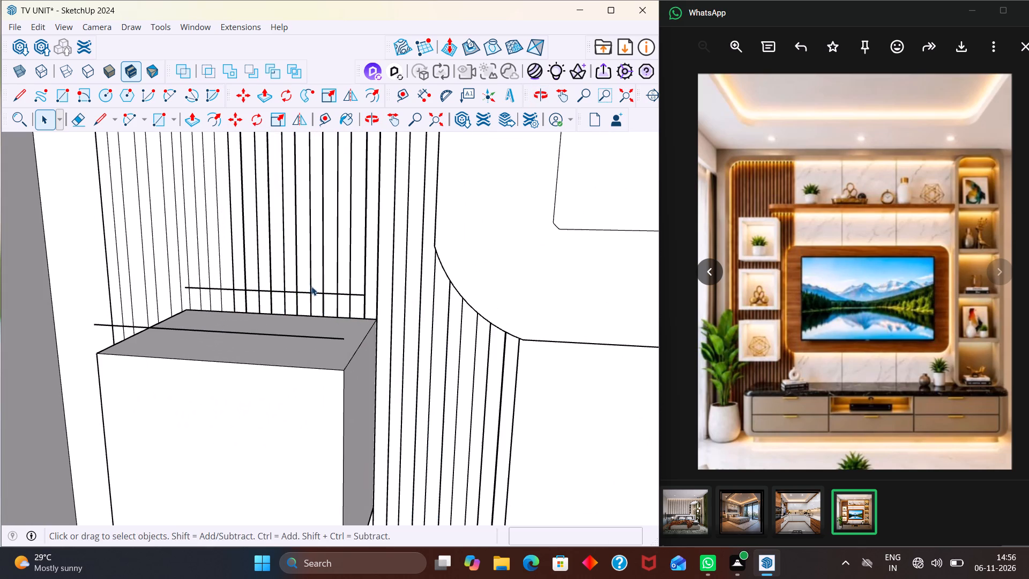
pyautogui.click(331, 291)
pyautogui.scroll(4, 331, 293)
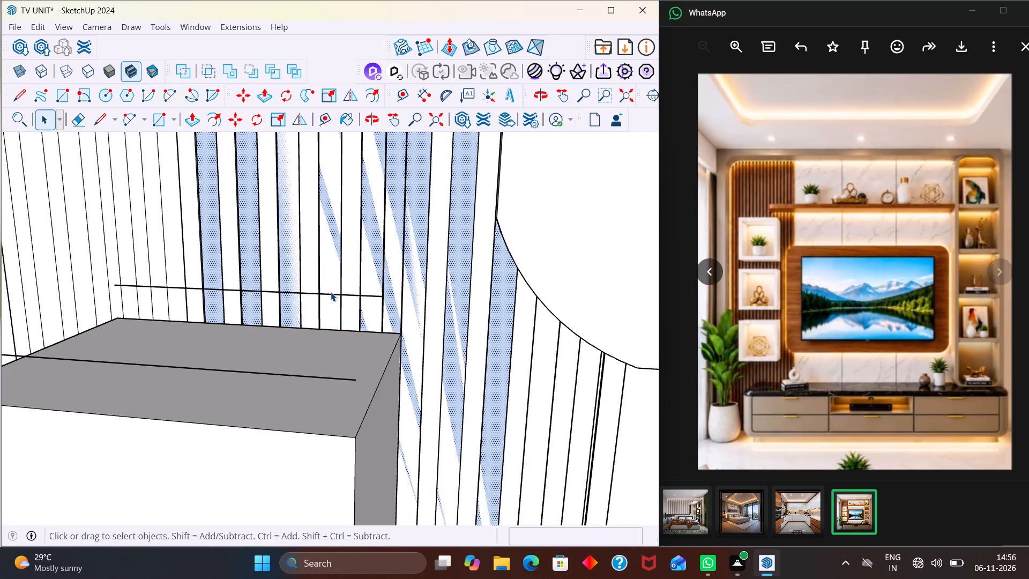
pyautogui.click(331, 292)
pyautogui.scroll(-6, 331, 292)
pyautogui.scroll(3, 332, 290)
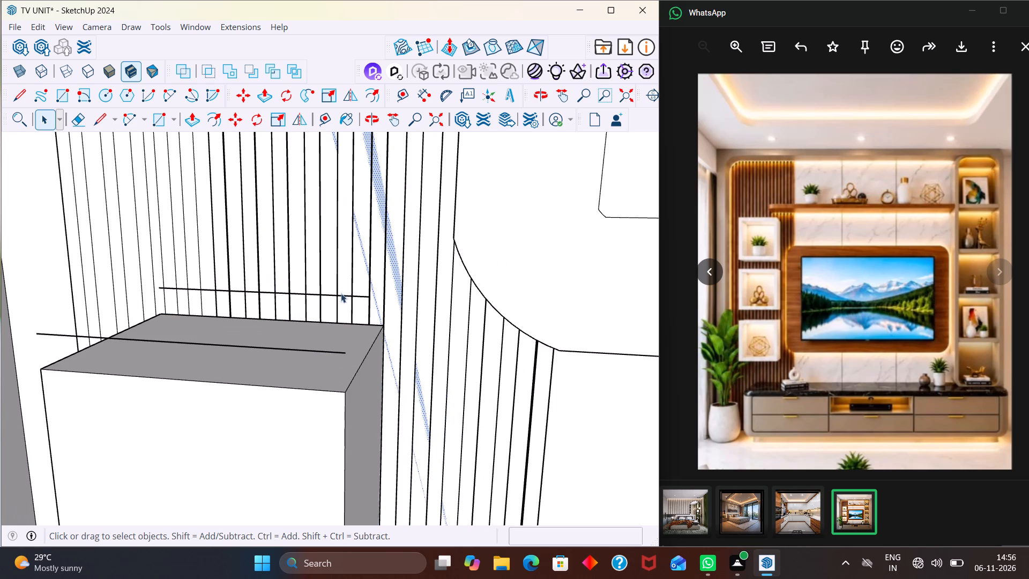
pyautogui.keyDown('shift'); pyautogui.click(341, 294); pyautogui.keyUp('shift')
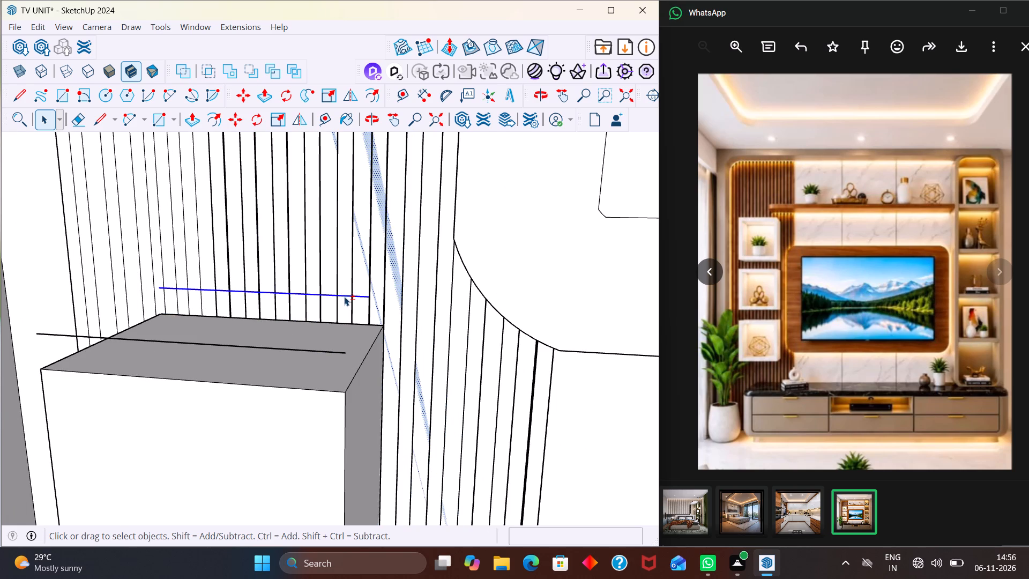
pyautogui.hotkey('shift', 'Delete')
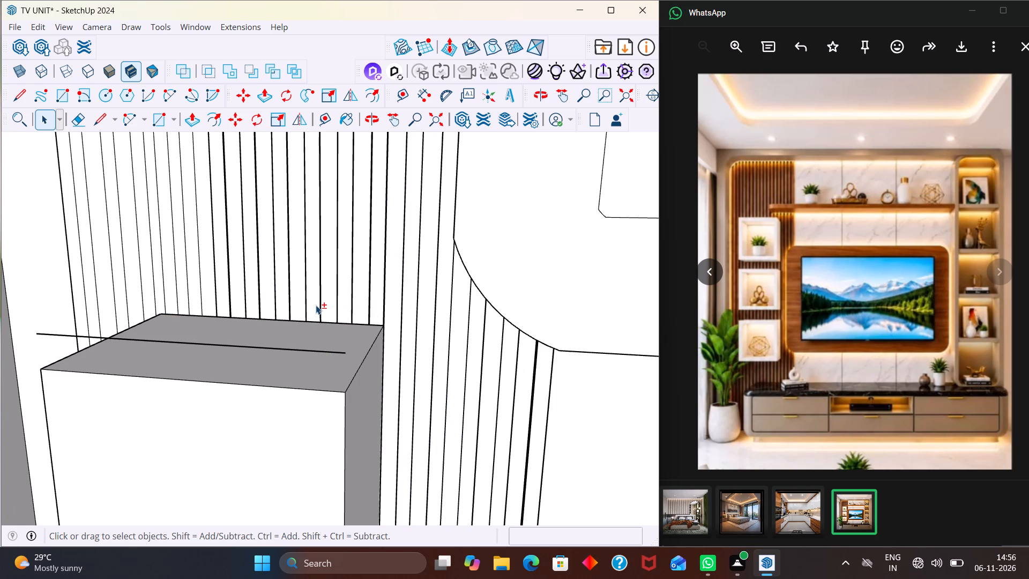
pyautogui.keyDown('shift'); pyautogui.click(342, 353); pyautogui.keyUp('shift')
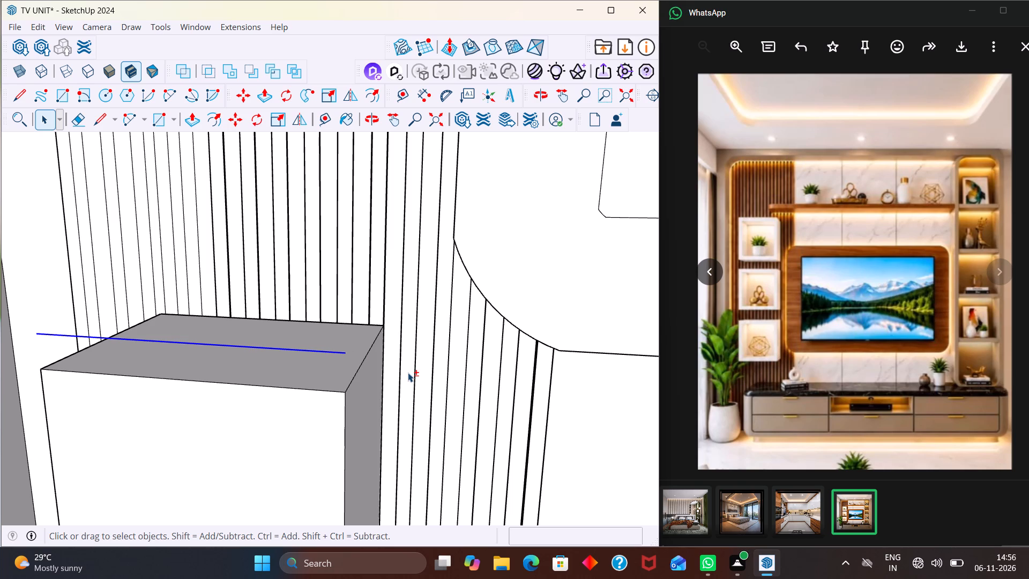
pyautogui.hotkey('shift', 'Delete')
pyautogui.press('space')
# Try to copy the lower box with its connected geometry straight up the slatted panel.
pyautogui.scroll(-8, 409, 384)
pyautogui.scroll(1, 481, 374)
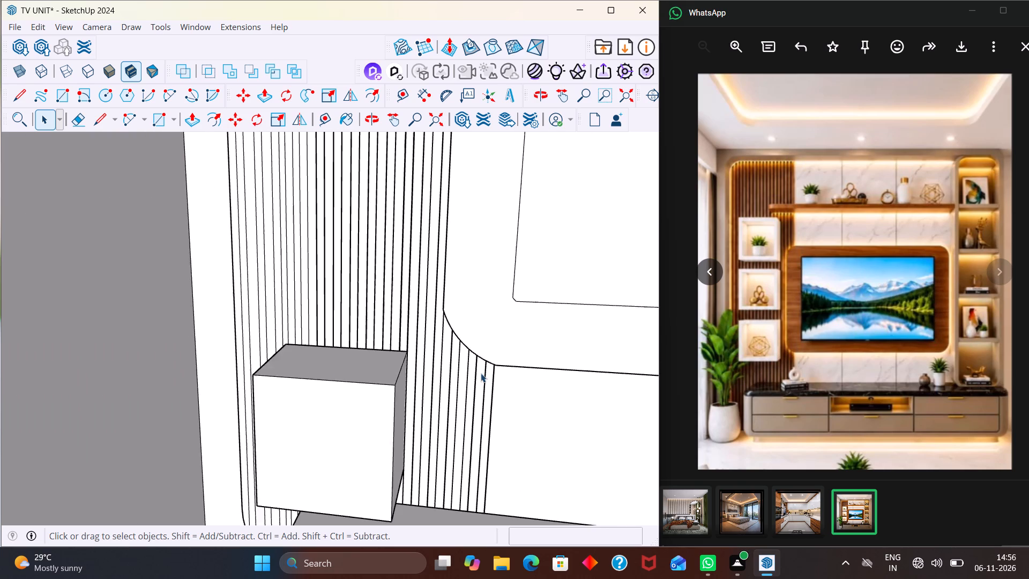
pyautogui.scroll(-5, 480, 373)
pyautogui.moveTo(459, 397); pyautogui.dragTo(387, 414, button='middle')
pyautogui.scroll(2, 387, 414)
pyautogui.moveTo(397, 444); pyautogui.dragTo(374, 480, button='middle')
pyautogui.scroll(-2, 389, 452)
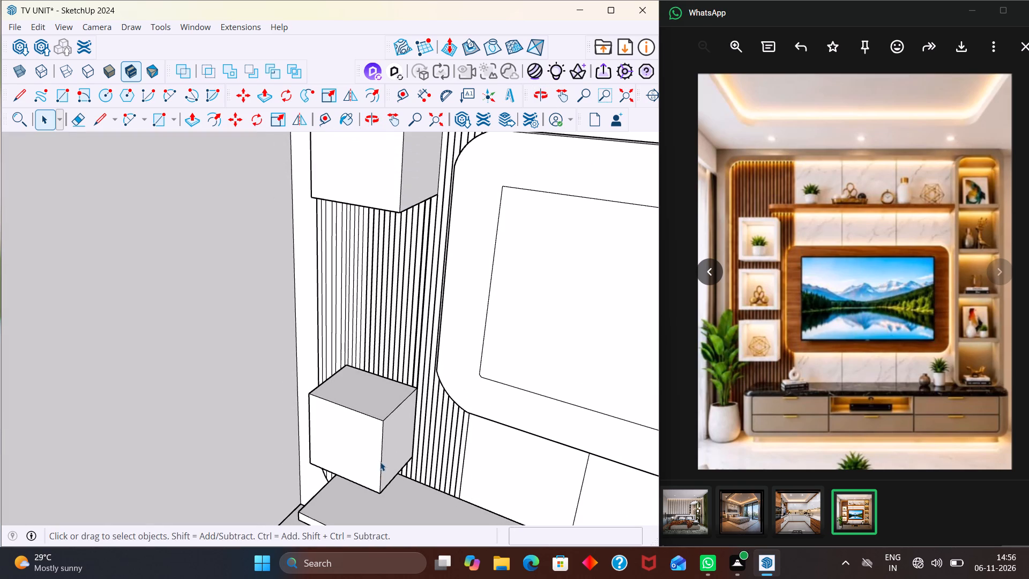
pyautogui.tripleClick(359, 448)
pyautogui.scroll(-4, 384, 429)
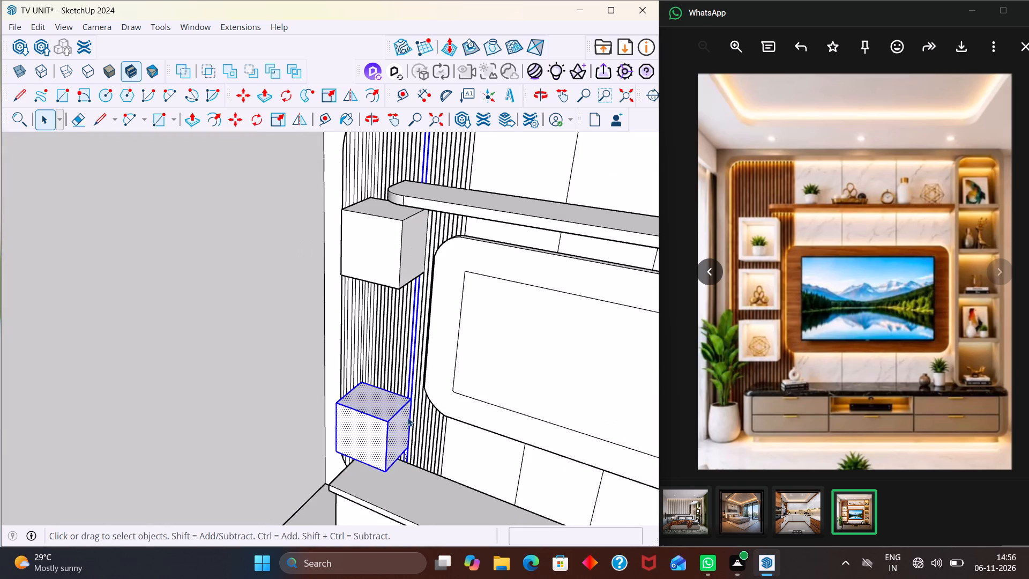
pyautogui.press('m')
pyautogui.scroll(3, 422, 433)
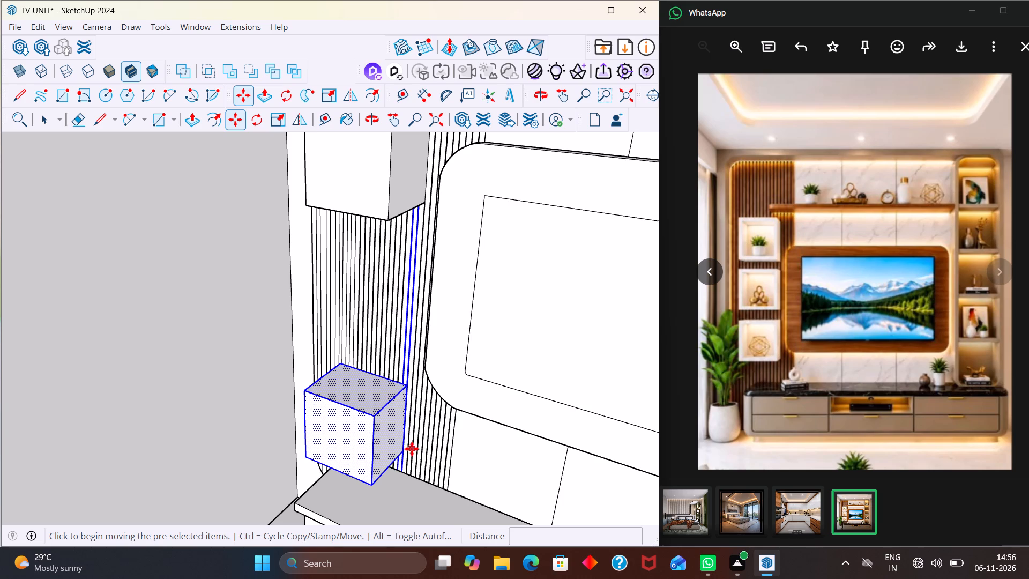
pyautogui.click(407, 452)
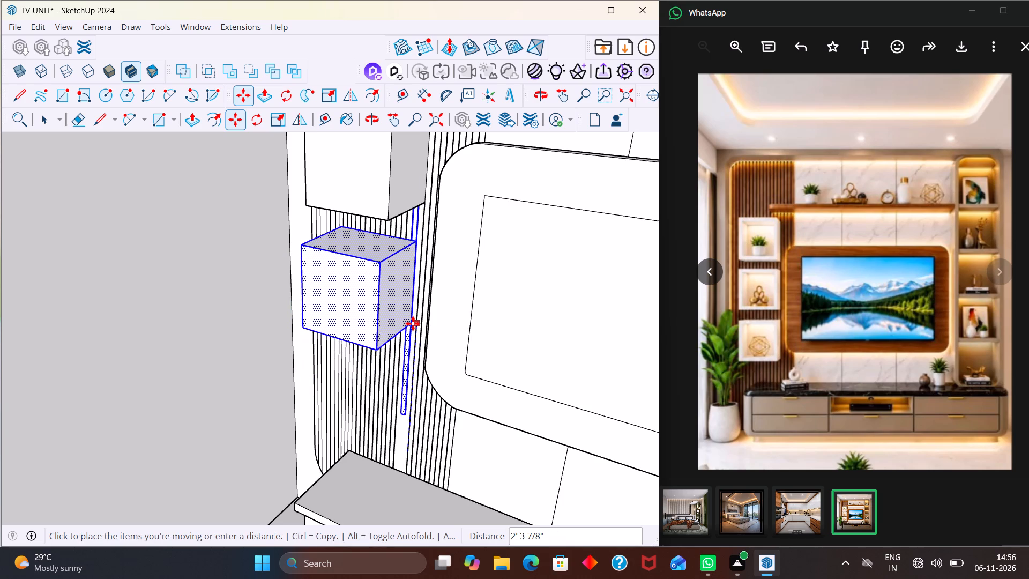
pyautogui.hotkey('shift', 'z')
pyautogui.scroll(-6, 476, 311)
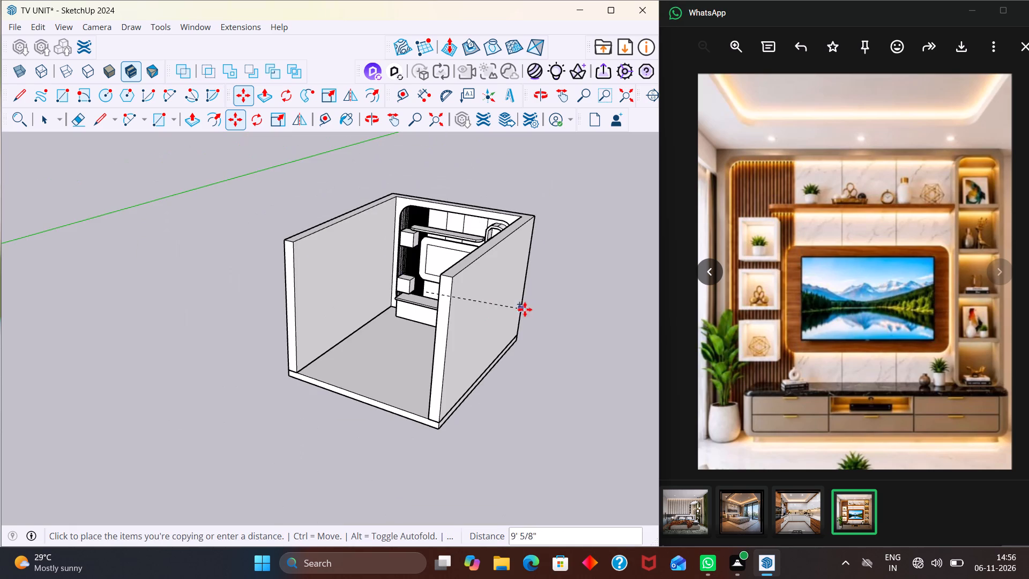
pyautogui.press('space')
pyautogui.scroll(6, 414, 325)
# Undo the middle box deletions until the box is complete again, and clear the selection.
pyautogui.hotkey('ctrl', 'z')
pyautogui.hotkey('ctrl', 'z')
pyautogui.hotkey('ctrl', 'z')
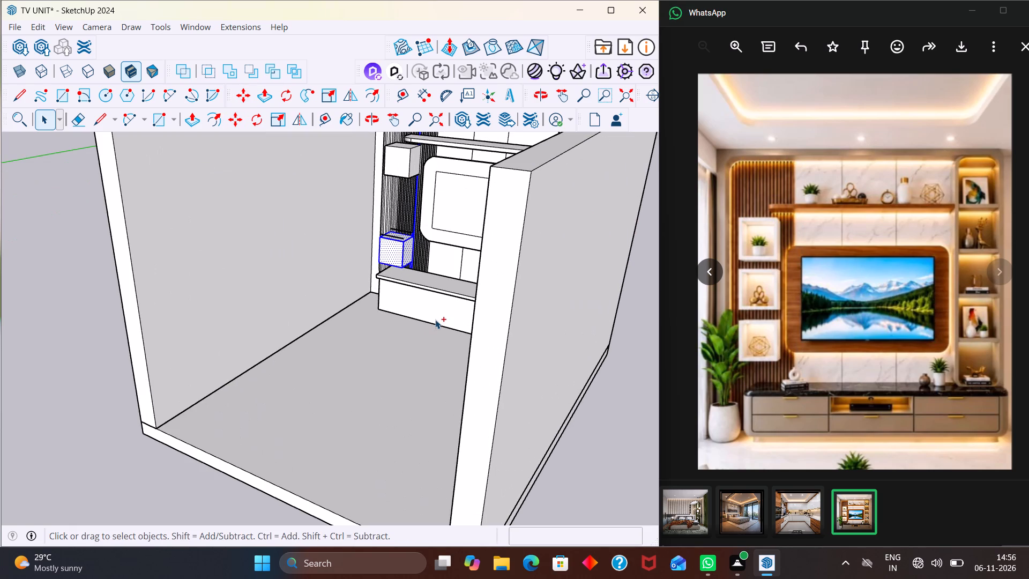
pyautogui.hotkey('ctrl', 'z')
pyautogui.hotkey('ctrl', 'z')
pyautogui.hotkey('ctrl', 'z')
pyautogui.hotkey('ctrl', 'z')
pyautogui.hotkey('ctrl', 'z')
pyautogui.hotkey('ctrl', 'z')
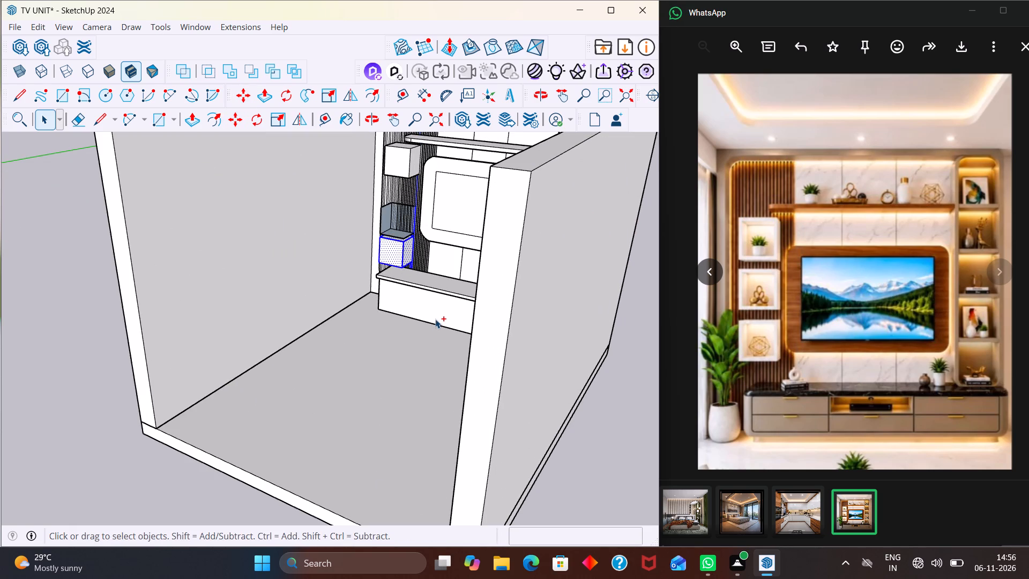
pyautogui.hotkey('ctrl', 'z')
pyautogui.hotkey('ctrl', 'z')
pyautogui.hotkey('ctrl', 'z')
pyautogui.hotkey('ctrl', 'z')
pyautogui.hotkey('ctrl', 'z')
pyautogui.hotkey('ctrl', 'z')
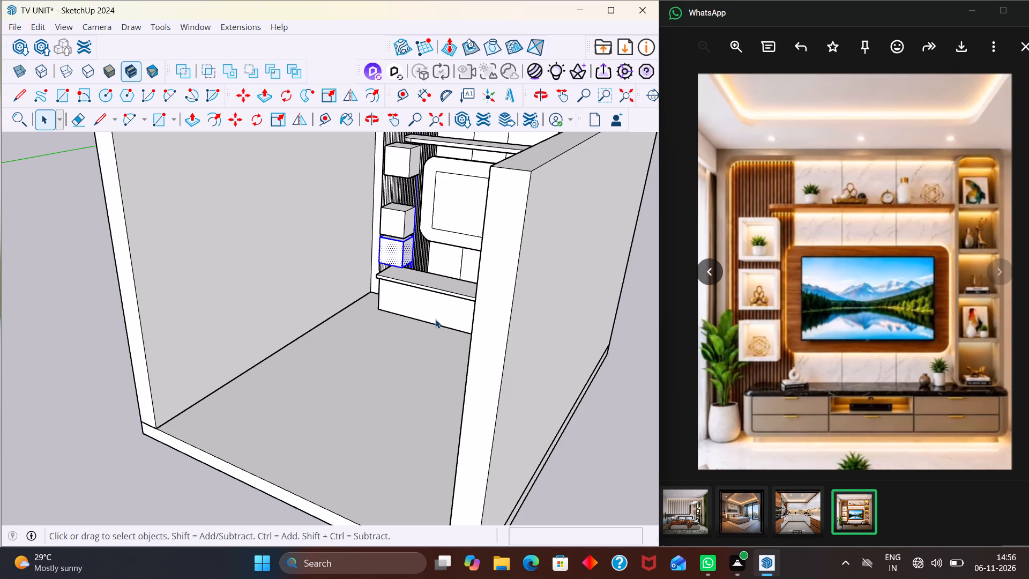
pyautogui.scroll(-4, 443, 315)
pyautogui.click(553, 437)
# Inspect the whole wall unit from several angles, including the lowest niche of the arched shelf column.
pyautogui.moveTo(454, 283); pyautogui.dragTo(464, 231, button='middle')
pyautogui.scroll(11, 464, 232)
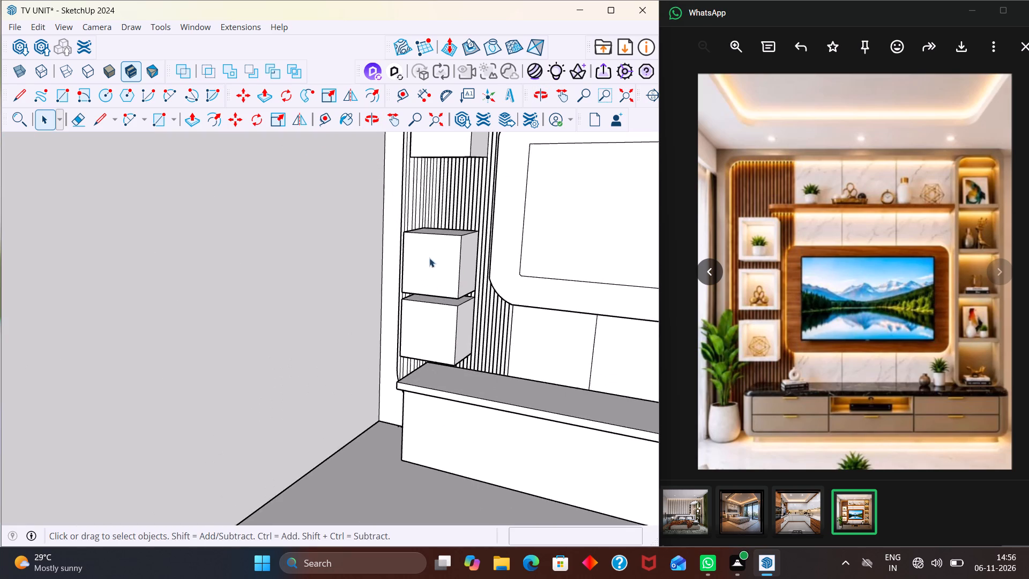
pyautogui.scroll(-9, 464, 262)
pyautogui.moveTo(466, 270); pyautogui.dragTo(497, 258, button='middle')
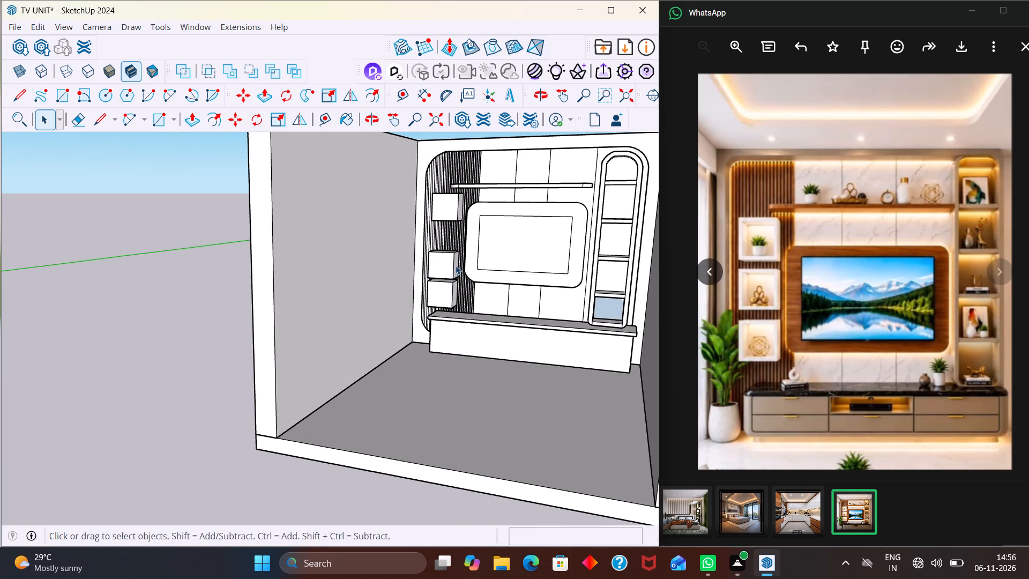
pyautogui.scroll(2, 553, 253)
pyautogui.moveTo(588, 332); pyautogui.dragTo(639, 314, button='middle')
pyautogui.scroll(3, 639, 302)
pyautogui.scroll(6, 551, 304)
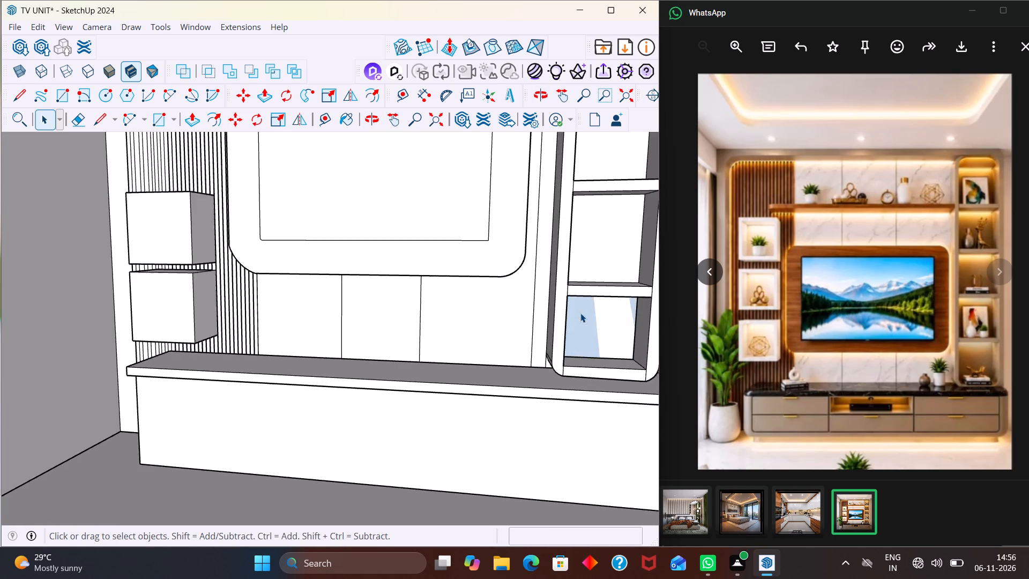
pyautogui.scroll(3, 580, 313)
pyautogui.click(591, 340)
pyautogui.click(591, 340)
pyautogui.scroll(-12, 591, 340)
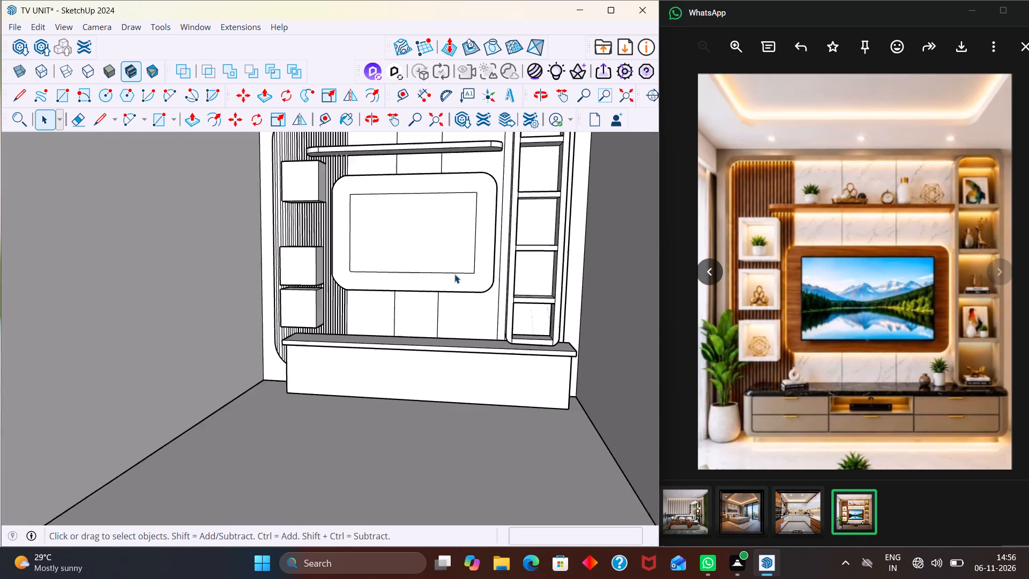
pyautogui.scroll(-10, 454, 274)
pyautogui.scroll(1, 556, 268)
pyautogui.moveTo(557, 279); pyautogui.dragTo(537, 354, button='middle')
pyautogui.scroll(-1, 556, 333)
pyautogui.scroll(1, 519, 309)
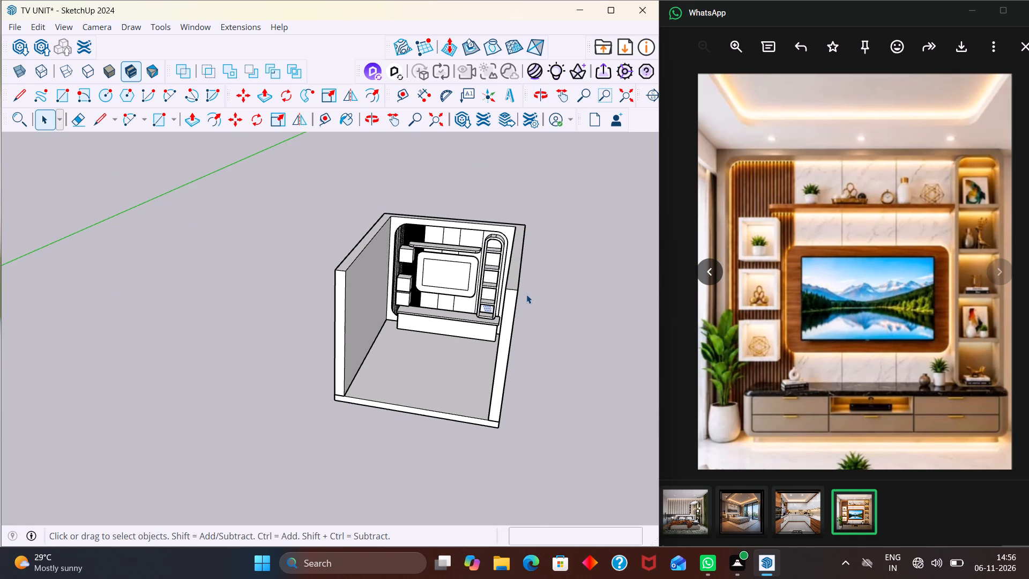
# Examine the placement and spacing of the three display boxes on the slatted panel against the reference image.
pyautogui.scroll(10, 506, 283)
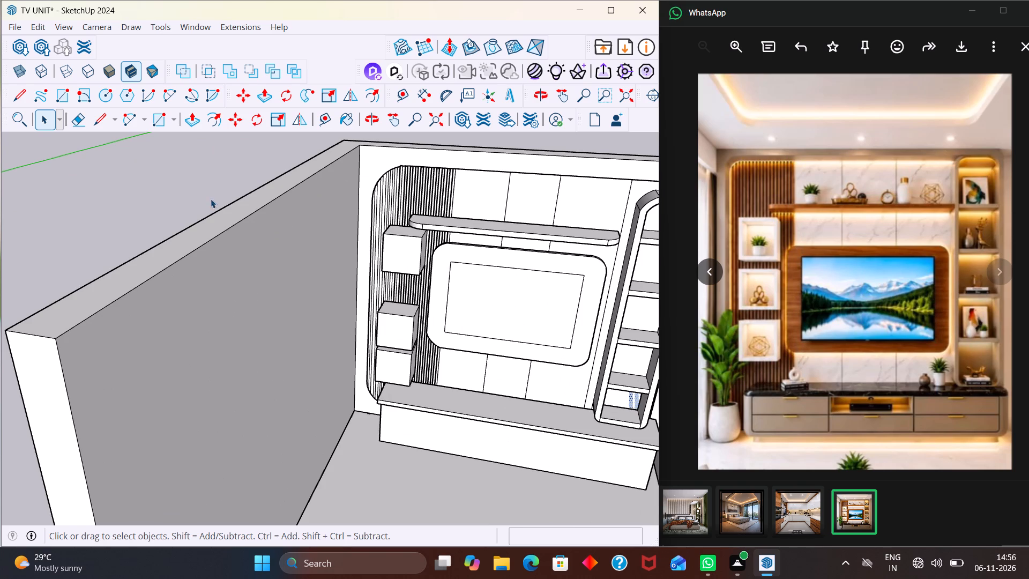
pyautogui.scroll(1, 211, 200)
pyautogui.scroll(6, 352, 255)
pyautogui.moveTo(404, 331); pyautogui.dragTo(240, 329, button='middle')
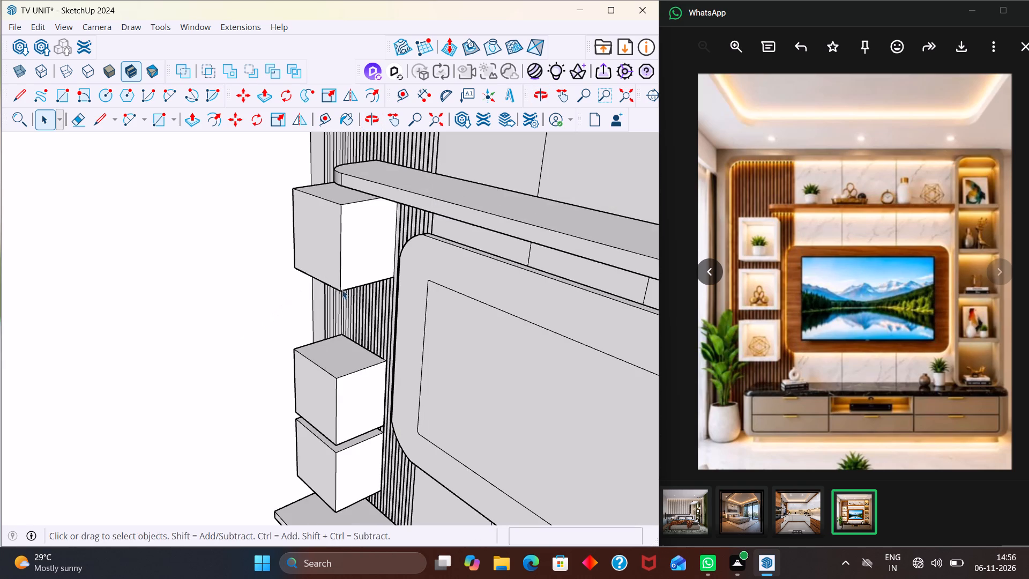
pyautogui.moveTo(349, 294); pyautogui.dragTo(463, 242, button='middle')
pyautogui.scroll(1, 372, 228)
pyautogui.moveTo(386, 239); pyautogui.dragTo(509, 260, button='middle')
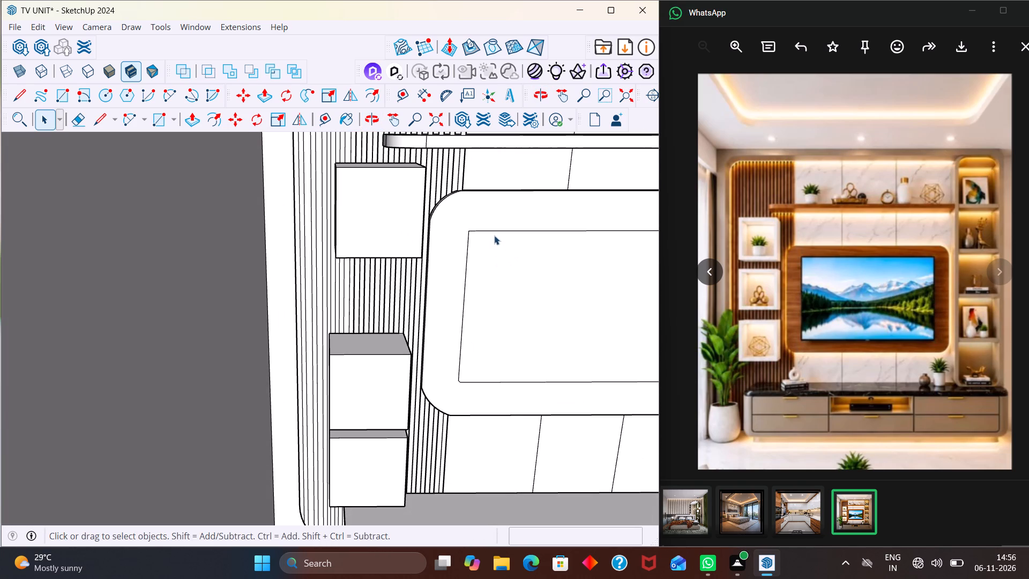
pyautogui.moveTo(353, 240); pyautogui.dragTo(357, 303, button='middle')
pyautogui.scroll(2, 364, 223)
pyautogui.moveTo(439, 286); pyautogui.dragTo(428, 287, button='middle')
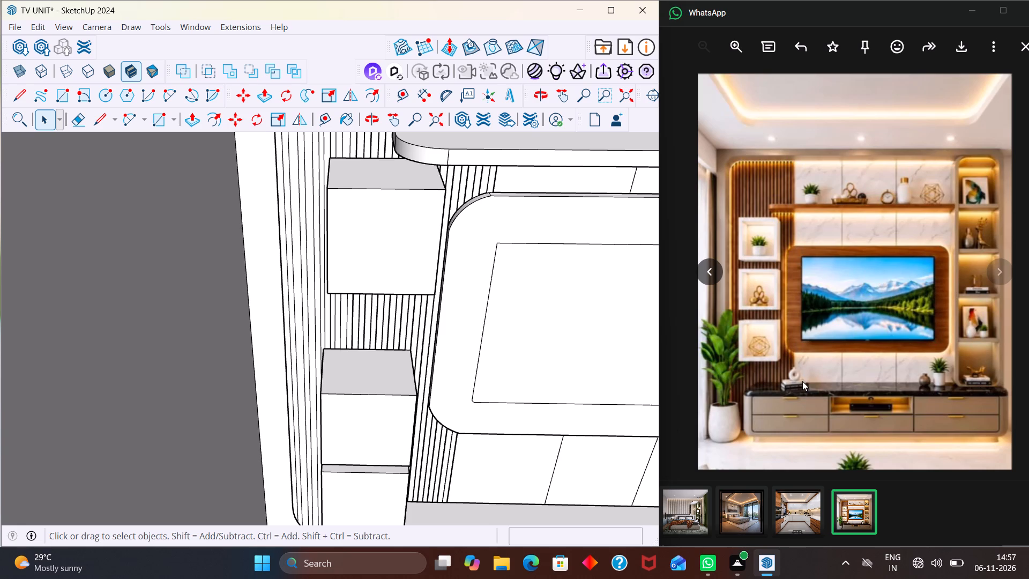
pyautogui.scroll(1, 450, 310)
pyautogui.moveTo(472, 363); pyautogui.dragTo(318, 387, button='middle')
pyautogui.scroll(-20, 318, 387)
pyautogui.scroll(-4, 318, 387)
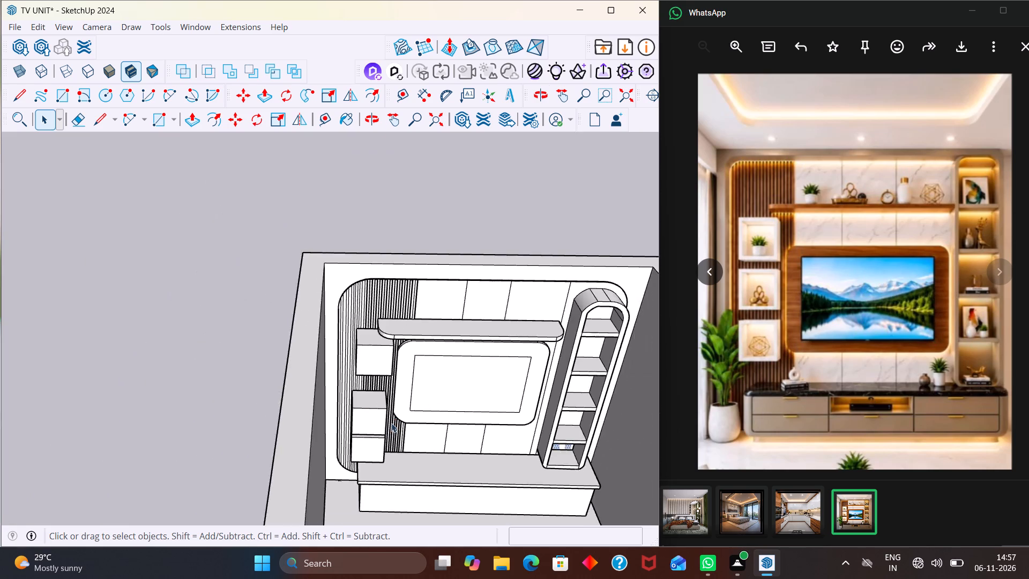
# Examine which faces and slats are connected to the middle and top display boxes on the slatted panel, leaving nothing selected.
pyautogui.moveTo(391, 423); pyautogui.dragTo(277, 440, button='middle')
pyautogui.scroll(3, 294, 428)
pyautogui.moveTo(362, 436); pyautogui.dragTo(349, 394, button='middle')
pyautogui.scroll(1, 349, 400)
pyautogui.moveTo(390, 440); pyautogui.dragTo(368, 381, button='middle')
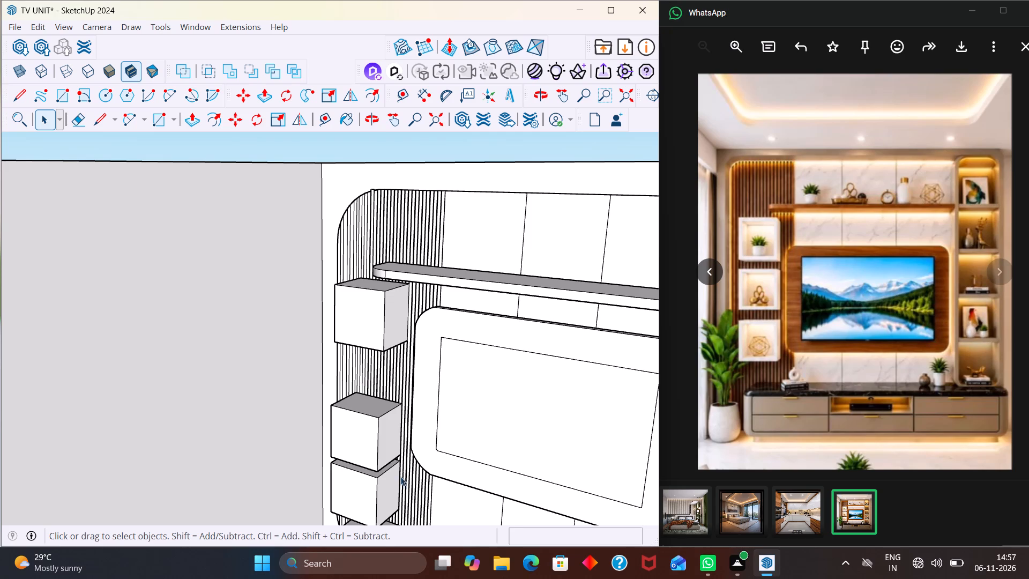
pyautogui.scroll(1, 400, 477)
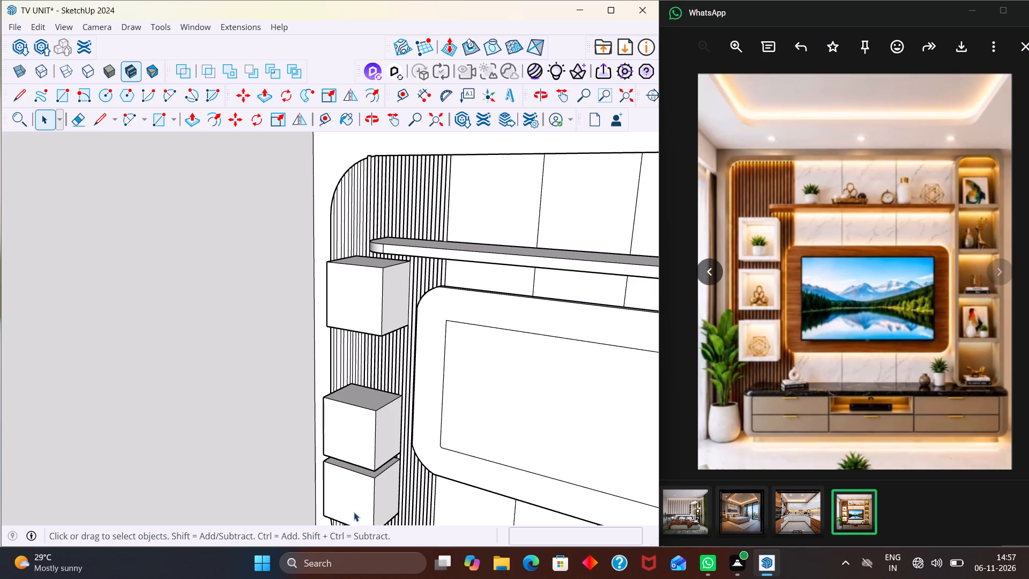
pyautogui.scroll(3, 391, 428)
pyautogui.click(367, 424)
pyautogui.doubleClick(366, 424)
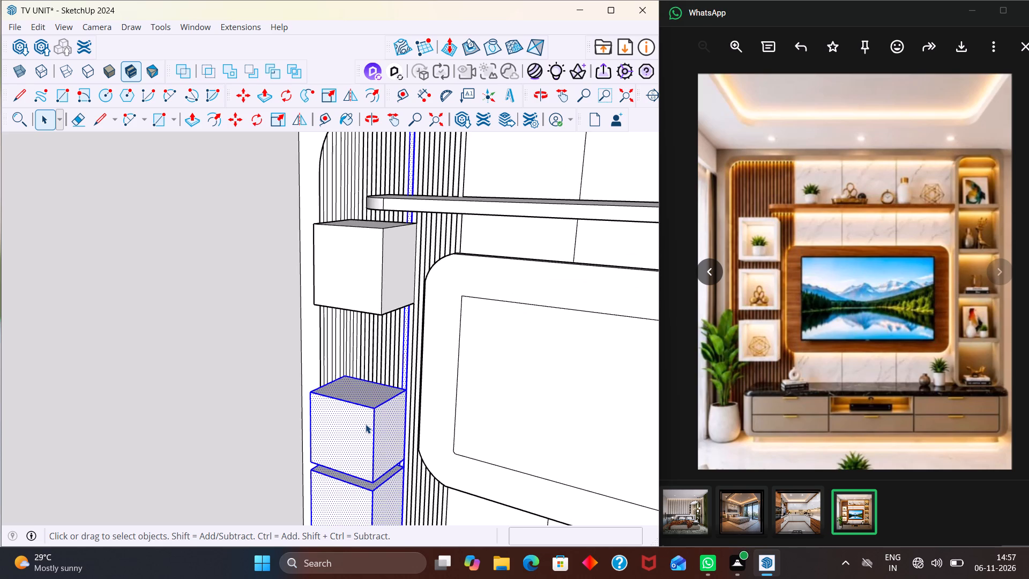
pyautogui.tripleClick(366, 424)
pyautogui.tripleClick(366, 424)
pyautogui.scroll(-9, 366, 424)
pyautogui.moveTo(363, 424); pyautogui.dragTo(408, 378, button='middle')
pyautogui.scroll(3, 382, 389)
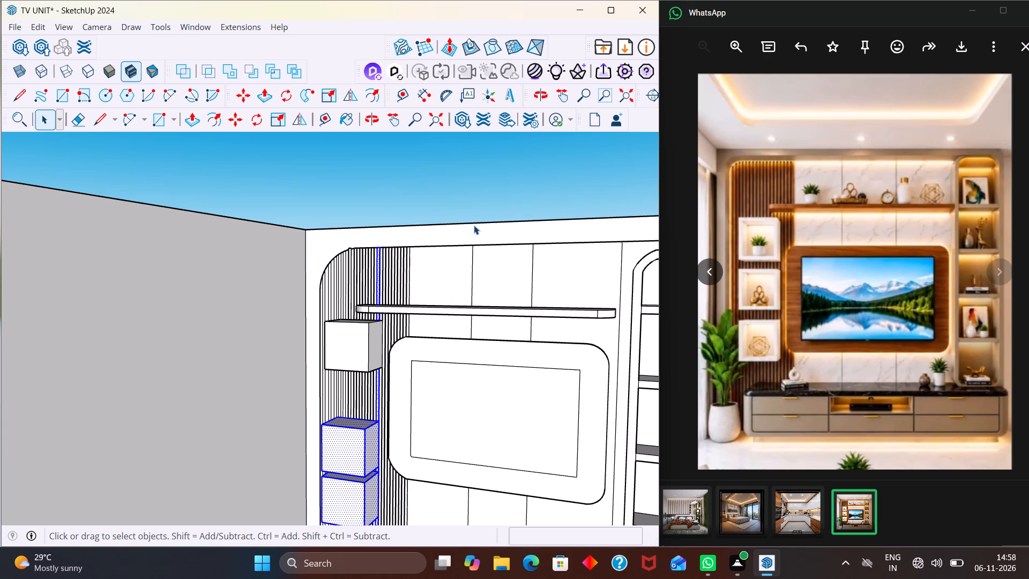
pyautogui.click(467, 198)
pyautogui.tripleClick(347, 341)
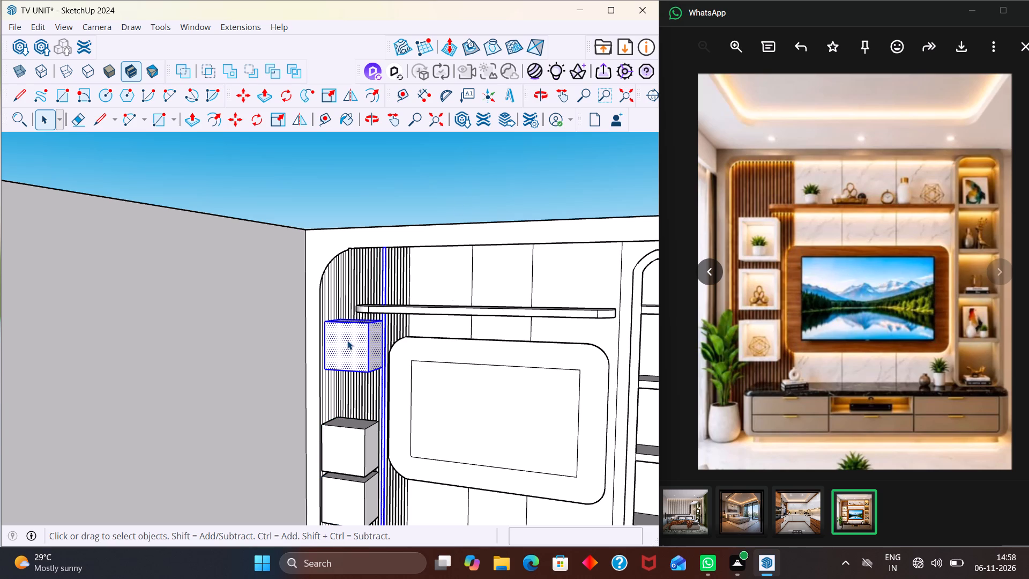
pyautogui.click(411, 209)
pyautogui.scroll(3, 360, 336)
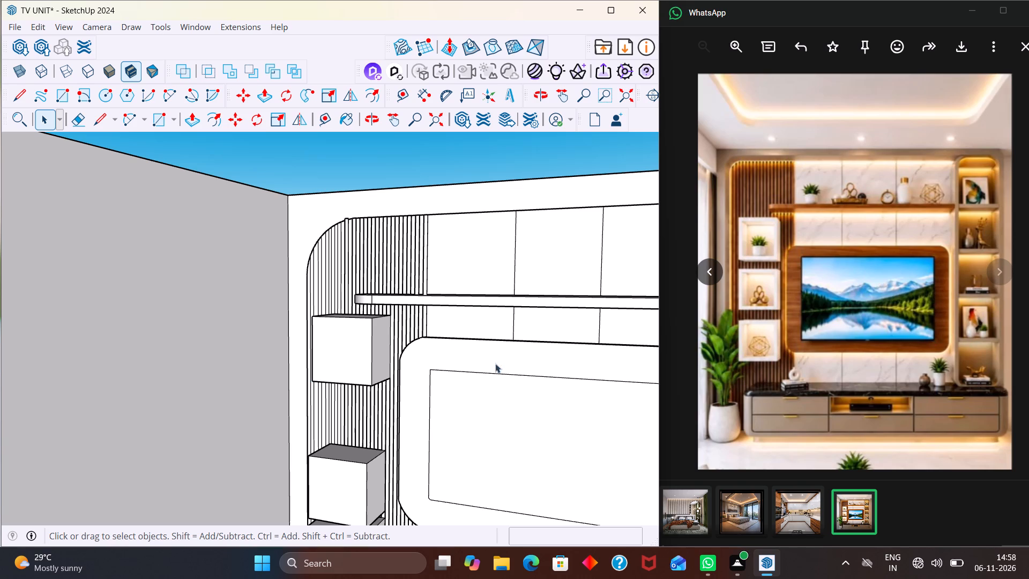
pyautogui.scroll(-6, 381, 329)
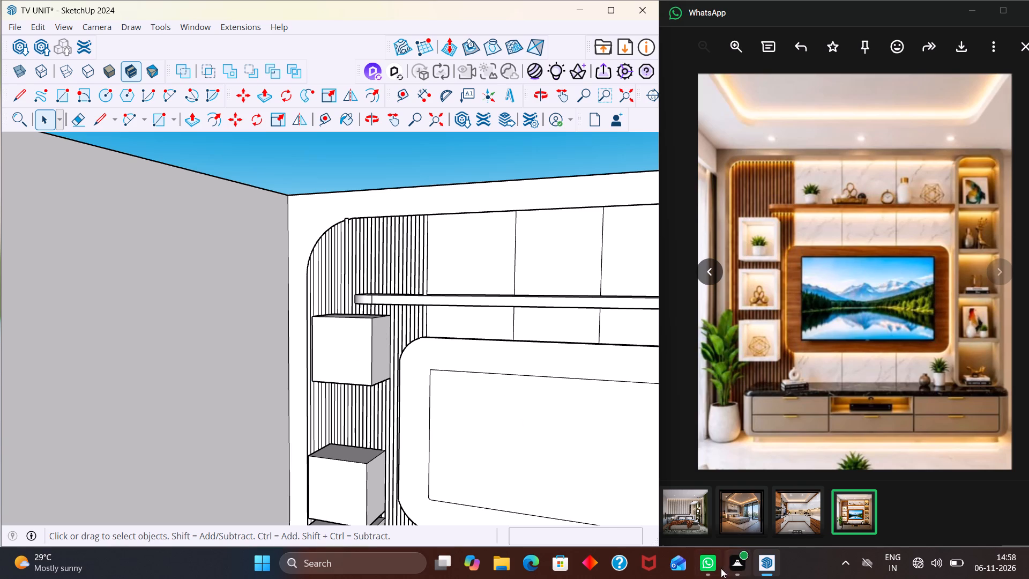